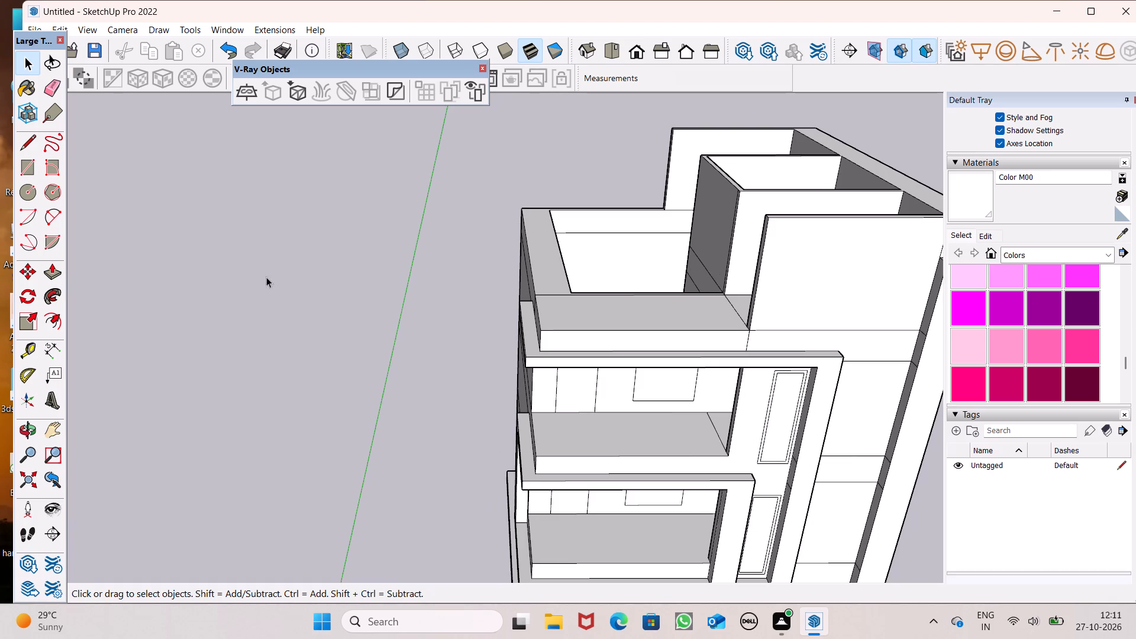
Push/Pull the border of the top floor's narrow opening outward by 3".
click(51, 269)
scroll(328, 276, down, 2)
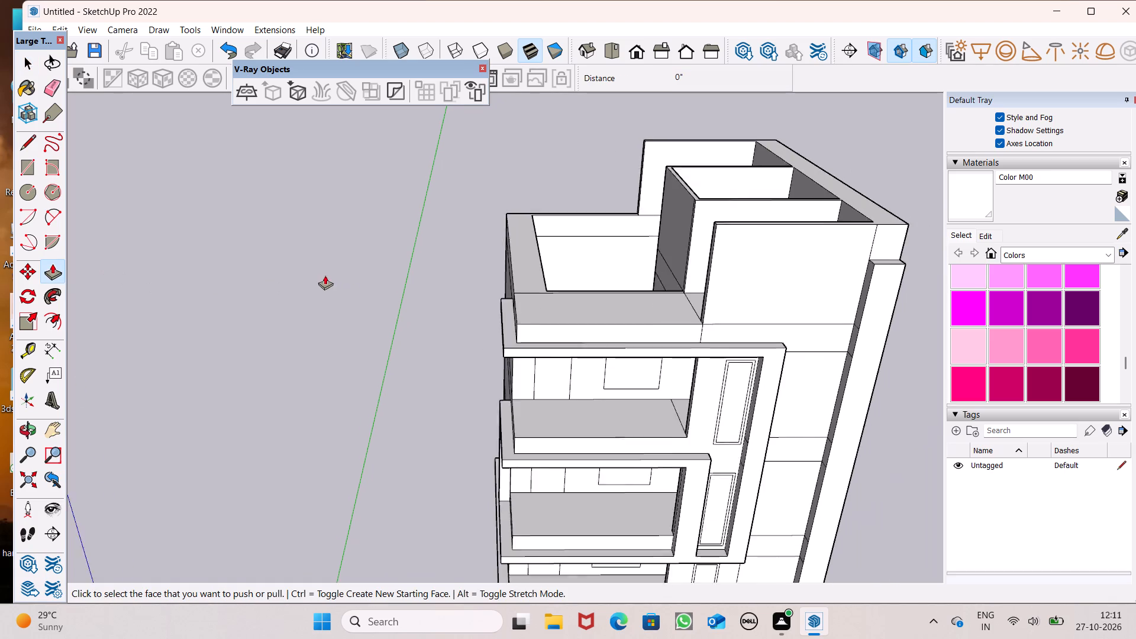
scroll(325, 275, down, 2)
scroll(595, 318, up, 6)
scroll(654, 463, up, 1)
scroll(597, 435, down, 2)
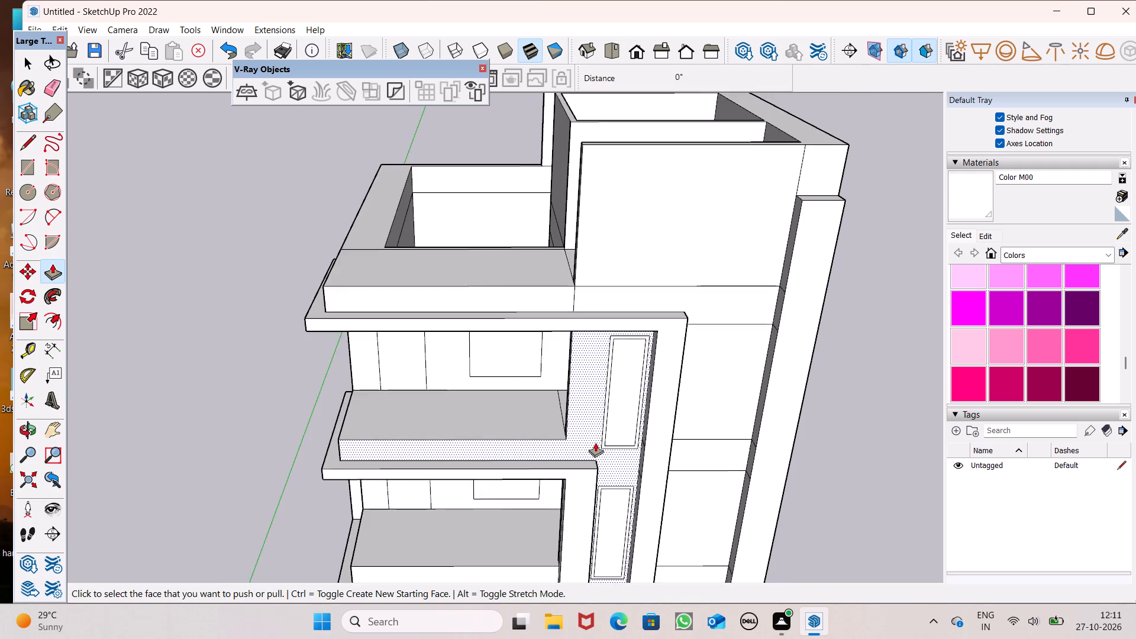
middle_drag(596, 447, 625, 479)
scroll(609, 446, up, 7)
middle_click(607, 447)
scroll(634, 477, up, 6)
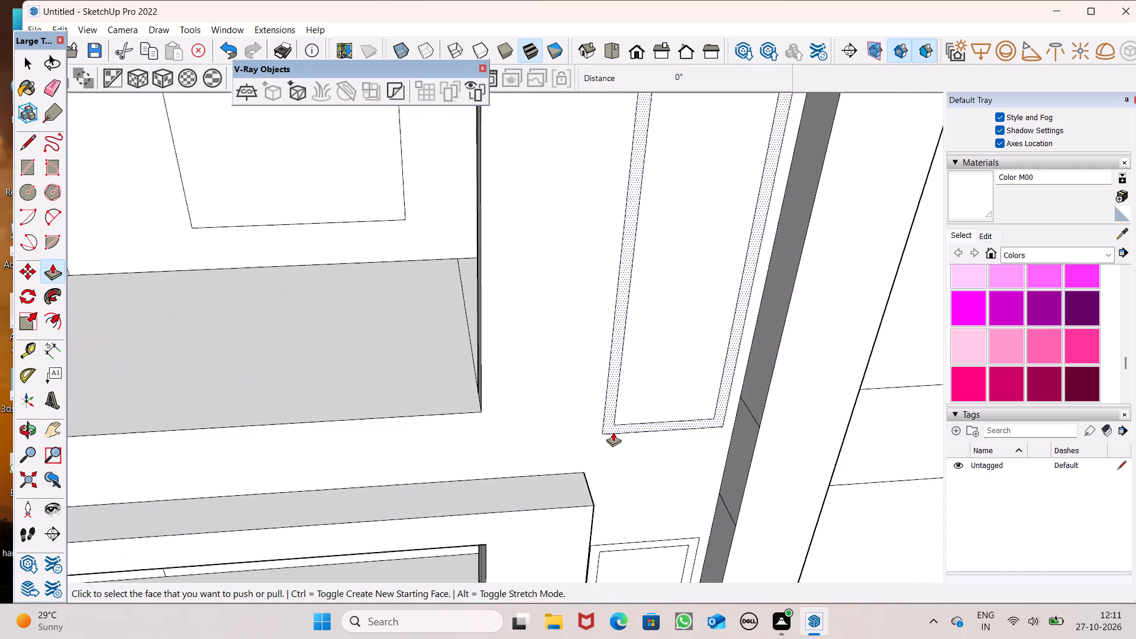
drag(612, 430, 616, 443)
text(3")
key(Return)
Push/Pull the lower opening border inside the upper frame's recessed strip outward by 3".
scroll(588, 346, down, 7)
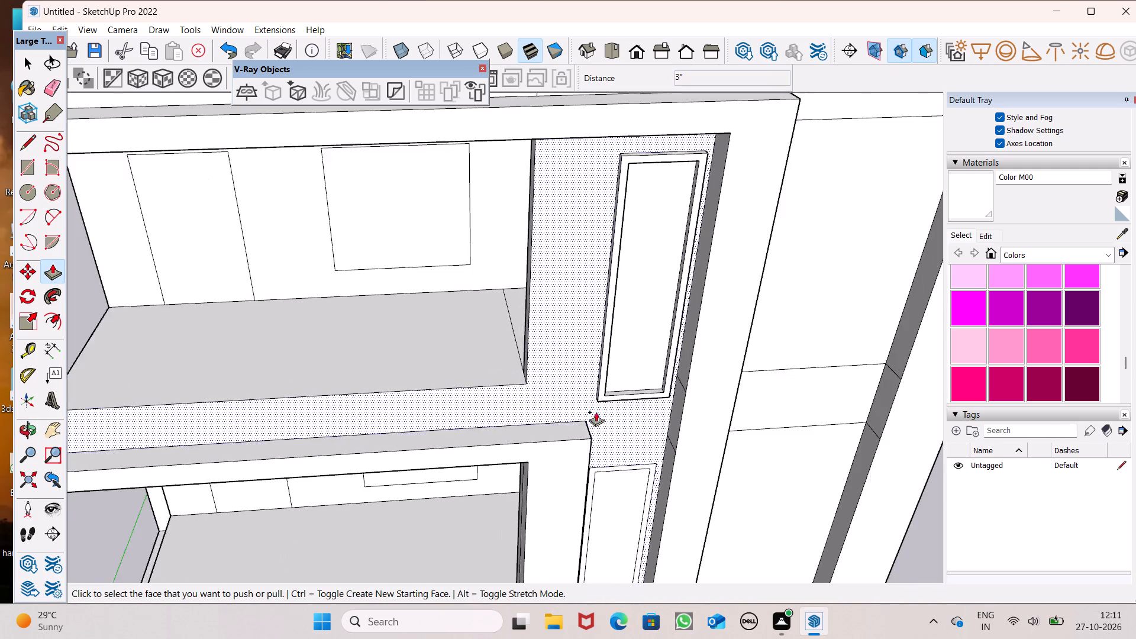
scroll(614, 473, up, 5)
click(598, 454)
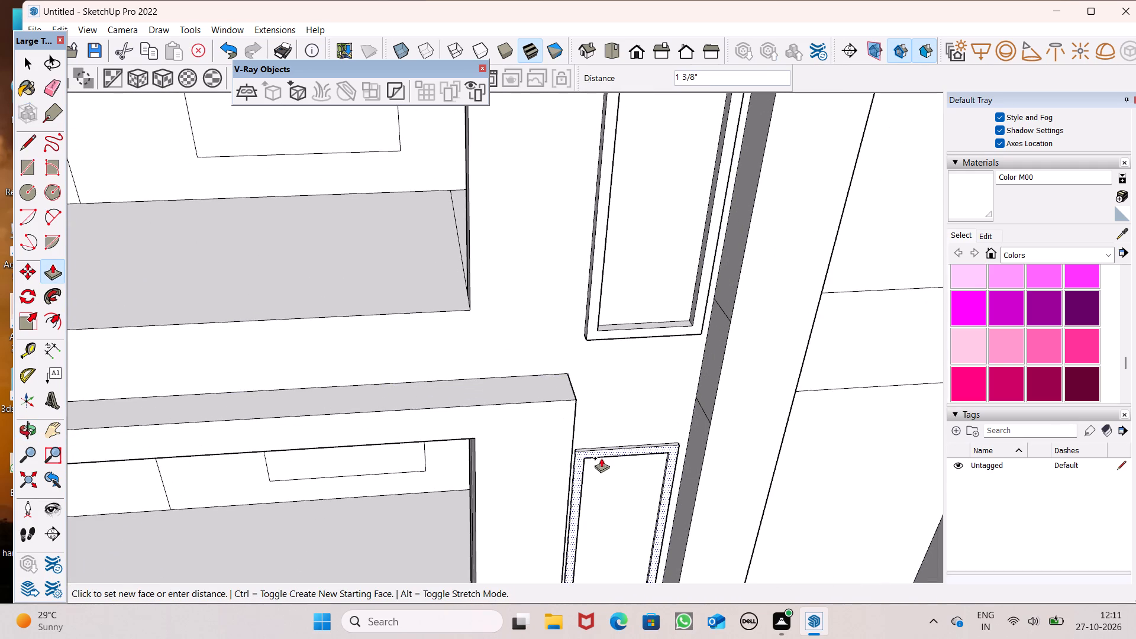
text(3")
key(Return)
Push/Pull the narrow opening's border just below the upper frame outward by 3".
scroll(581, 345, down, 7)
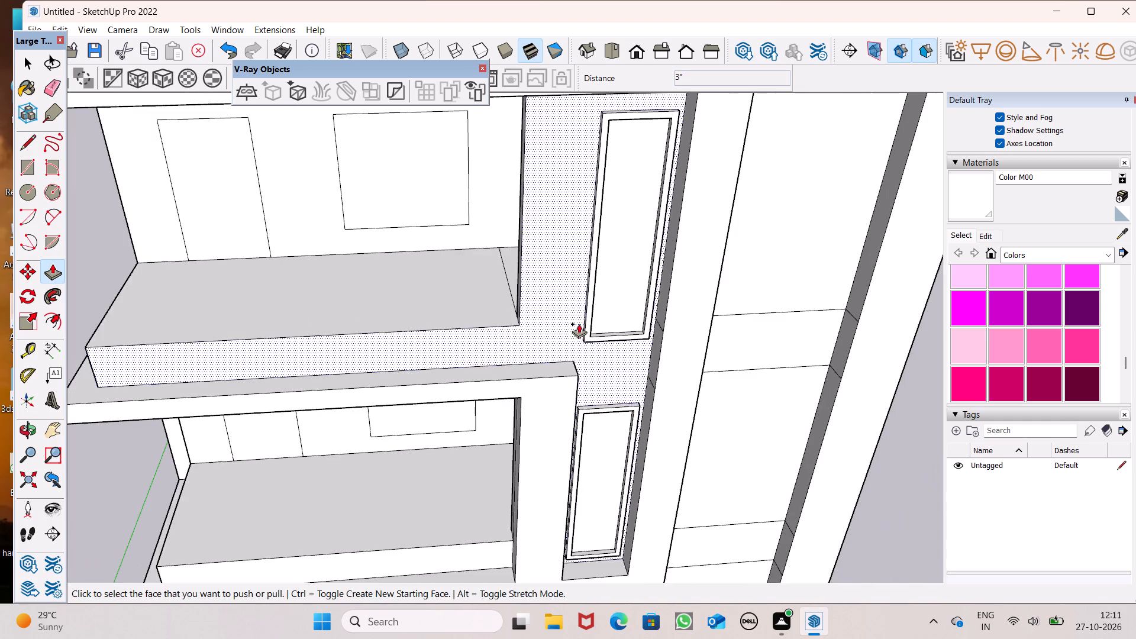
scroll(579, 324, down, 9)
scroll(592, 497, up, 9)
scroll(577, 423, up, 2)
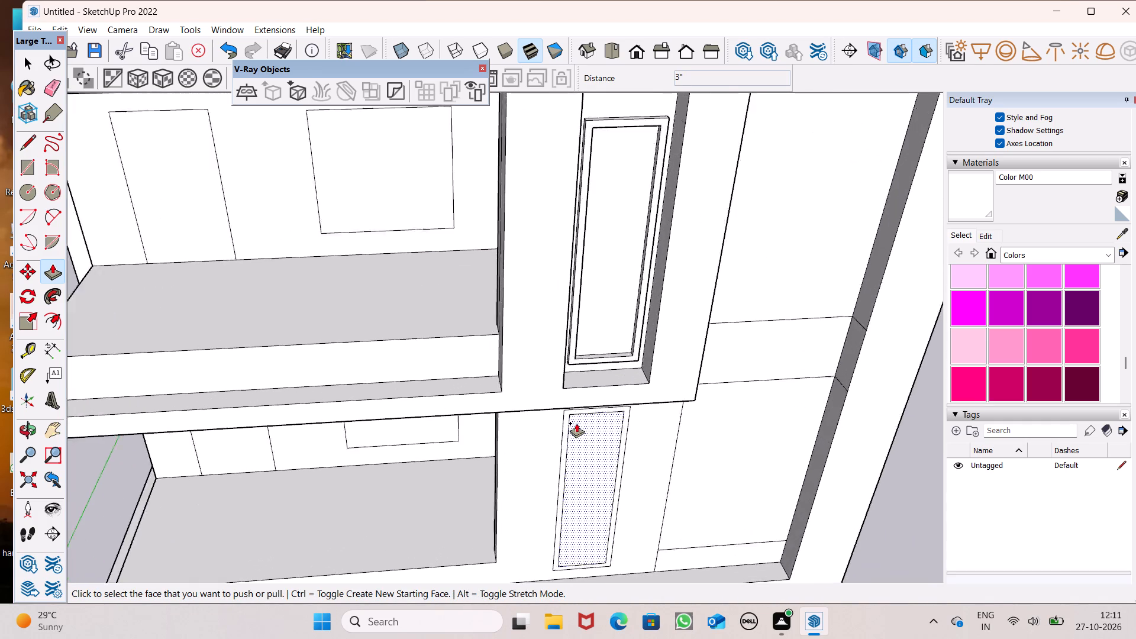
scroll(576, 423, up, 9)
drag(556, 408, 561, 426)
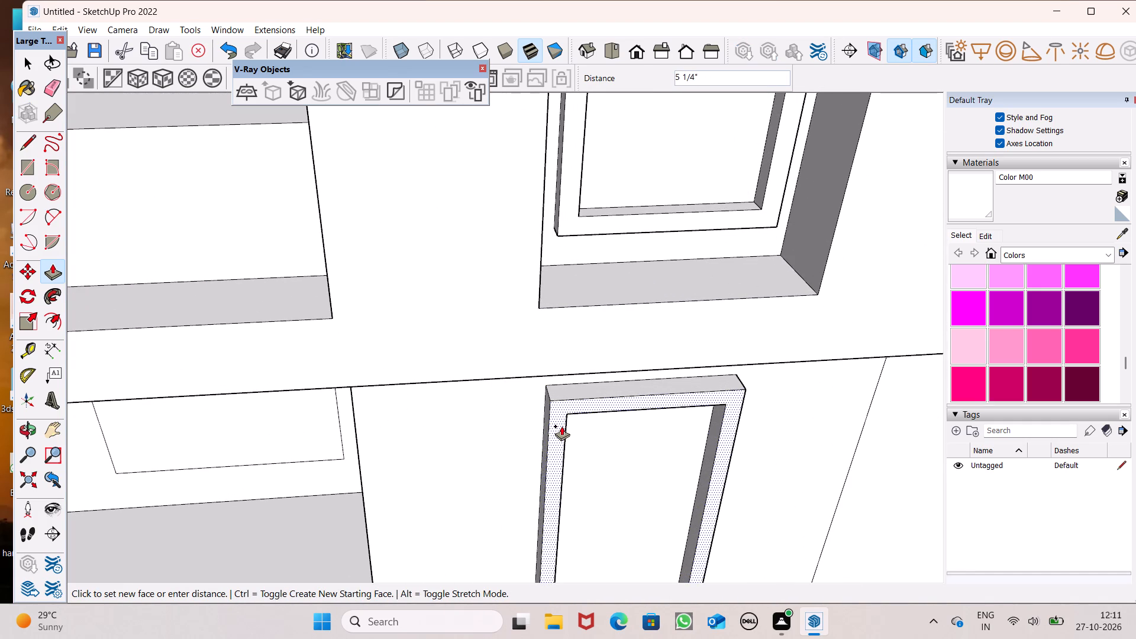
drag(561, 426, 563, 426)
key(3)
key(shift+quotedbl)
key(Return)
Push/Pull the narrow opening's border just below the large frame's ledge outward by 3".
scroll(575, 308, down, 8)
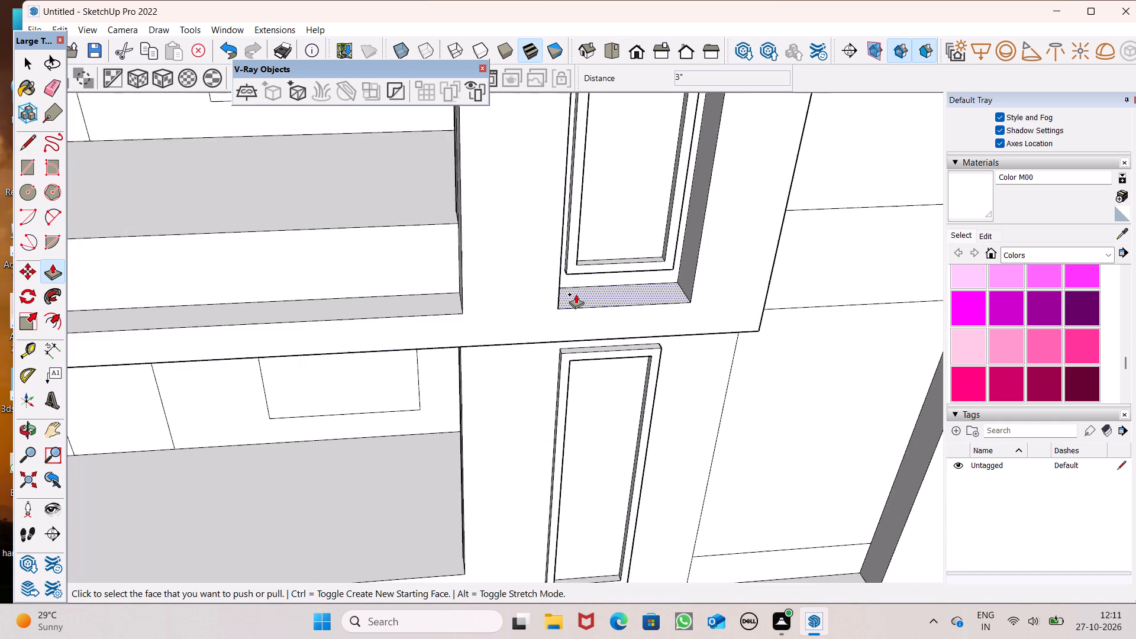
scroll(576, 294, down, 13)
scroll(588, 448, up, 7)
scroll(573, 398, up, 6)
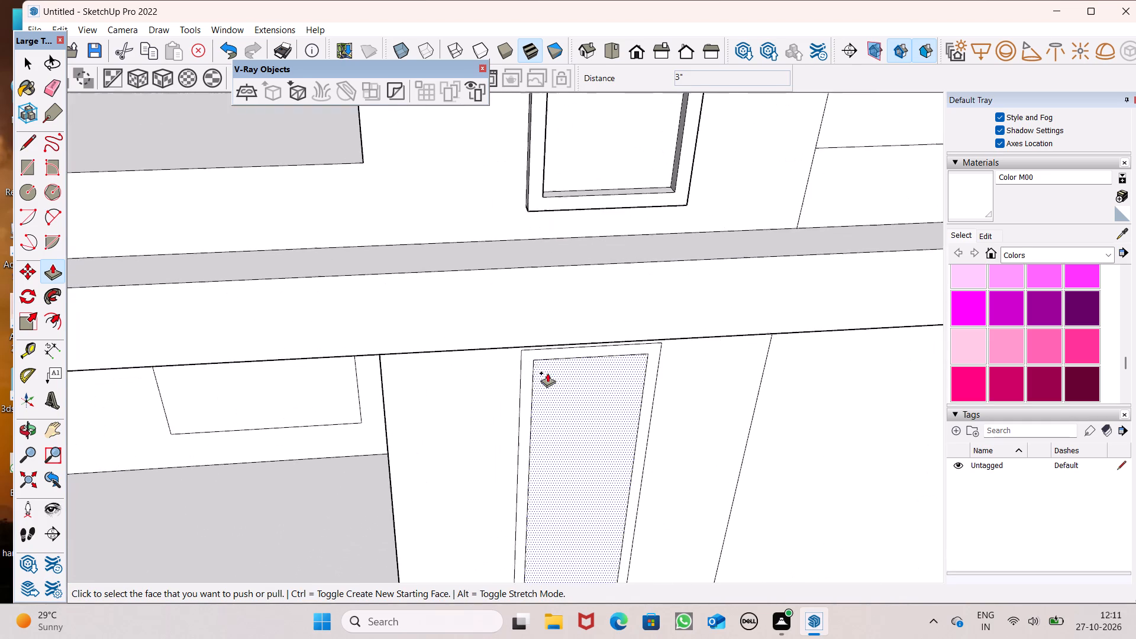
scroll(547, 373, up, 7)
drag(515, 351, 517, 380)
key(3)
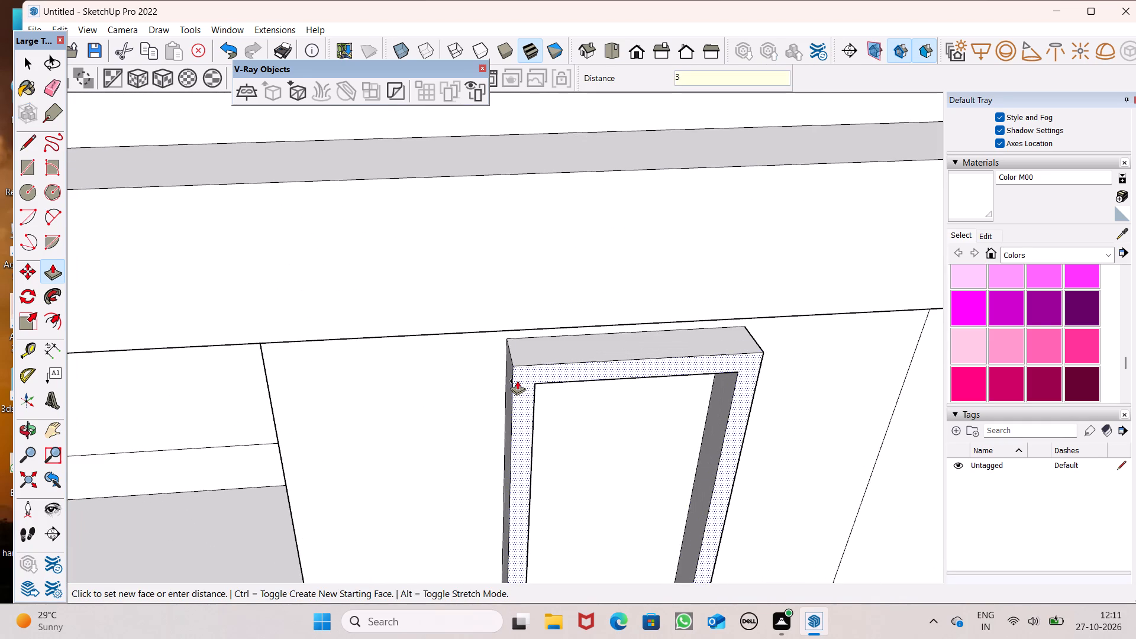
drag(517, 380, 518, 382)
key(shift+quotedbl)
key(Return)
Push/Pull the upper opening border in the lower frame's recessed strip outward by 3".
scroll(581, 263, down, 15)
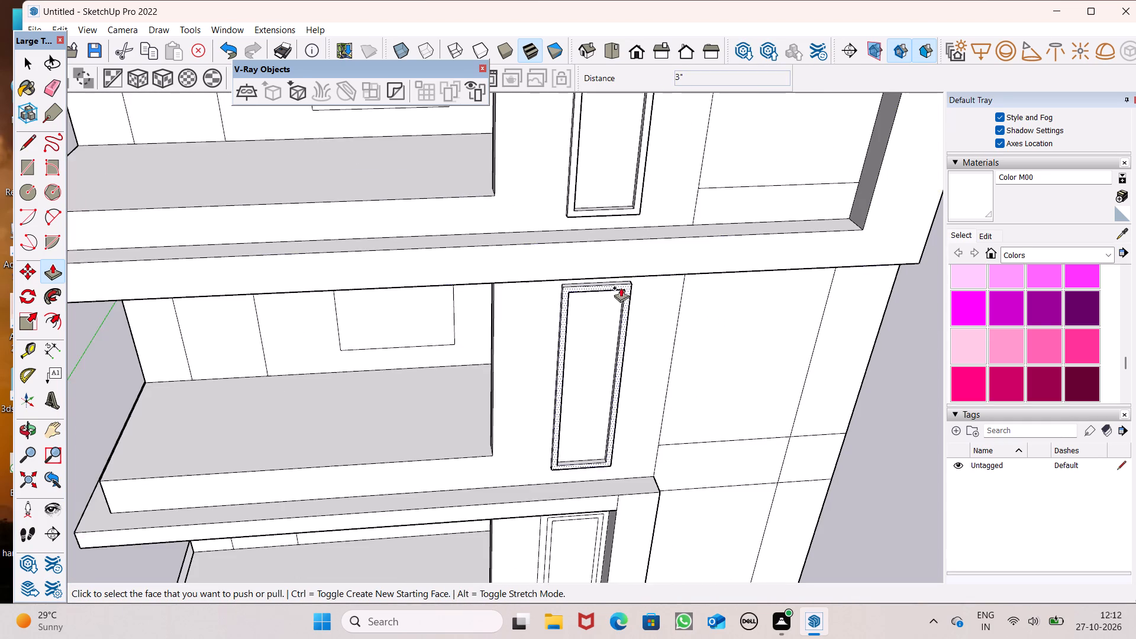
scroll(630, 279, down, 4)
scroll(567, 490, up, 7)
scroll(674, 293, down, 7)
scroll(636, 422, up, 5)
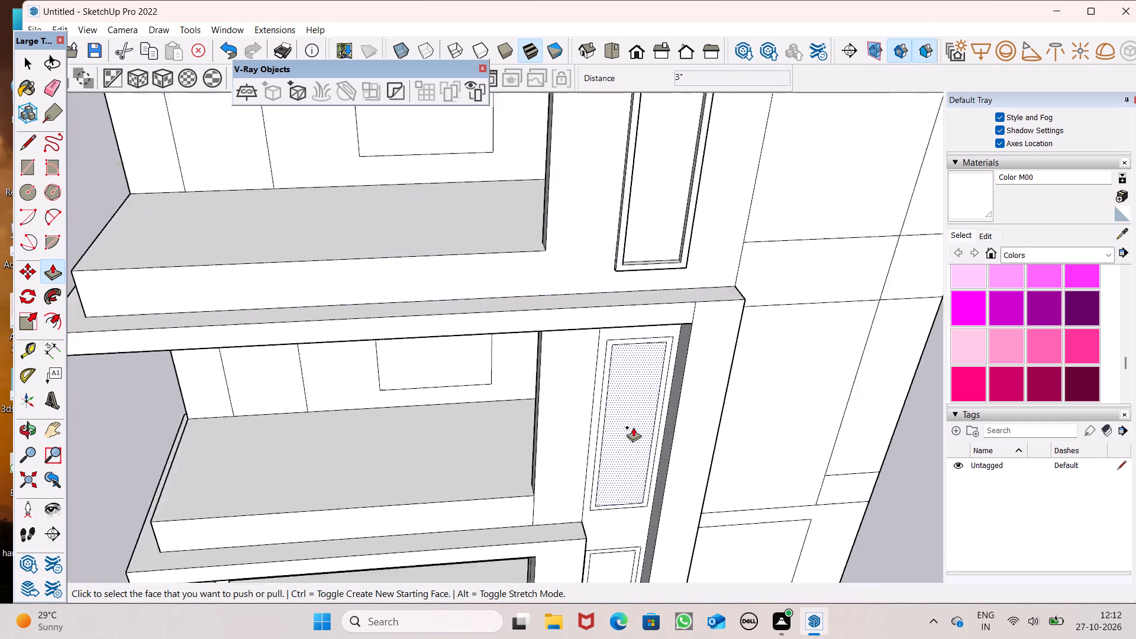
scroll(633, 427, up, 1)
scroll(613, 376, up, 6)
drag(592, 272, 598, 299)
key(3)
key(shift+quotedbl)
key(Return)
Push/Pull the lowest narrow opening's border in the lower frame outward by 3".
scroll(624, 222, down, 7)
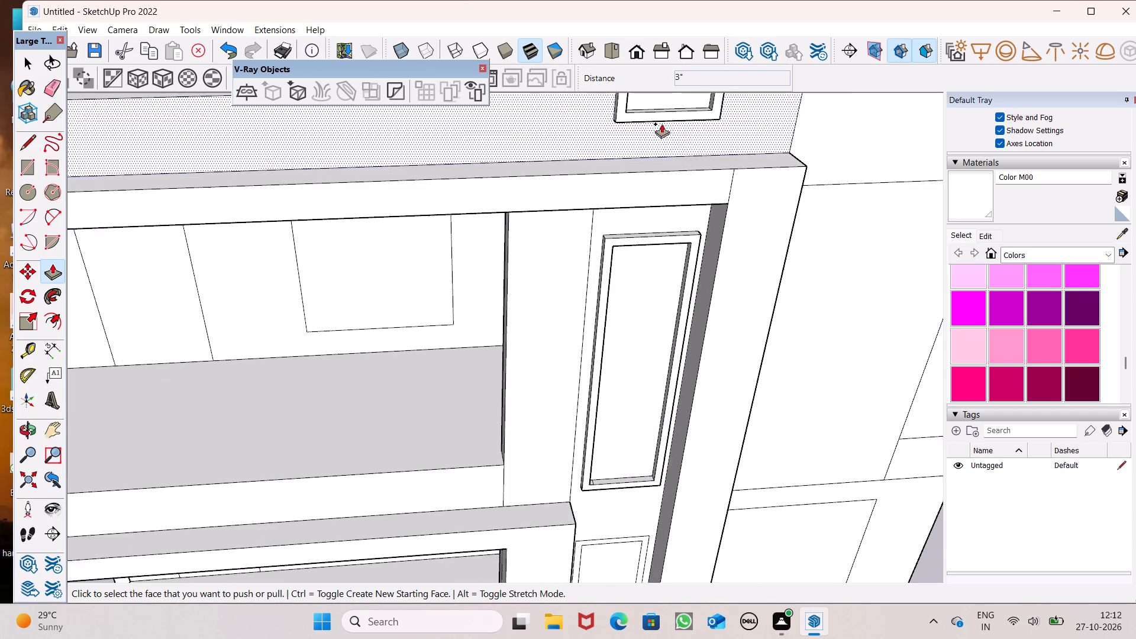
scroll(667, 127, down, 6)
scroll(653, 419, up, 7)
scroll(611, 394, up, 7)
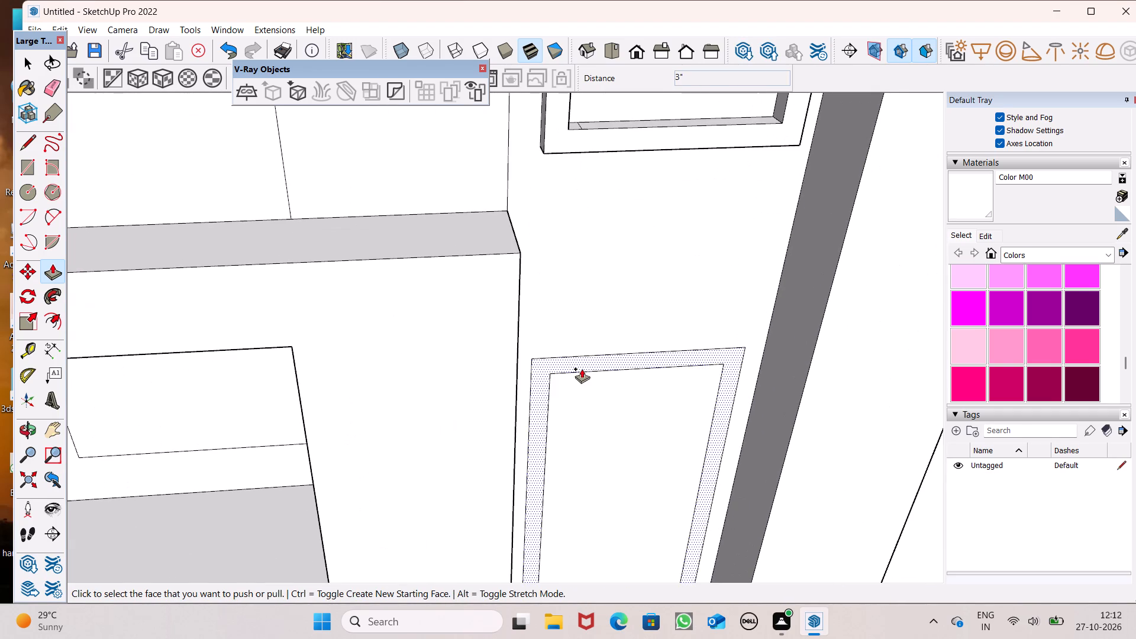
drag(582, 369, 591, 402)
text(3")
key(Return)
scroll(563, 271, down, 15)
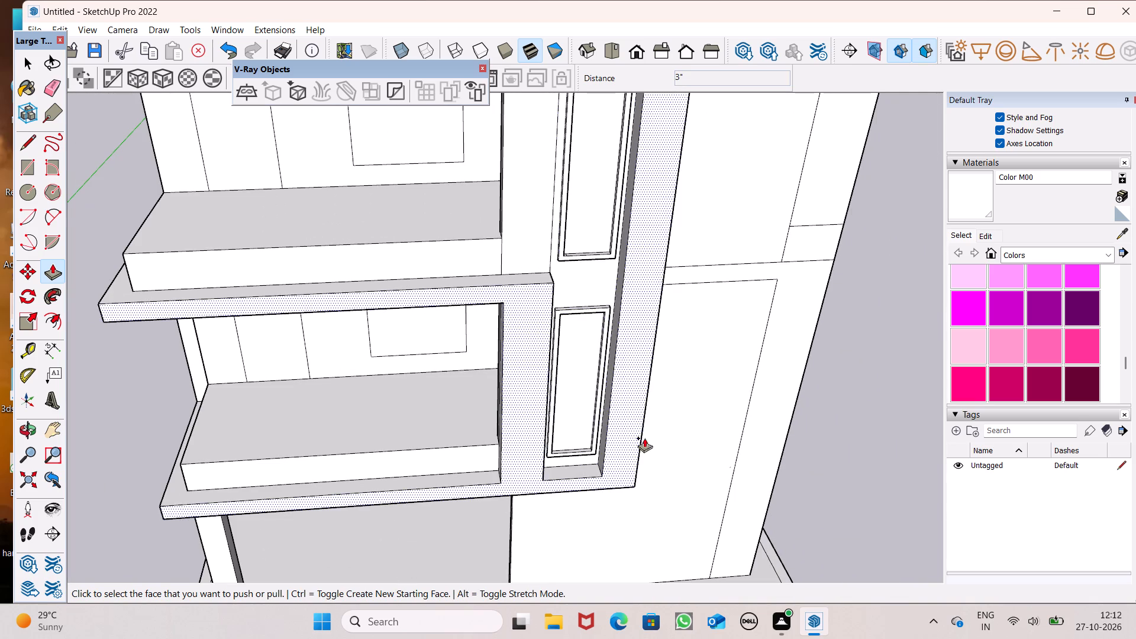
key(space)
Examine the building's front facade and the raised opening borders across all floors.
scroll(623, 374, down, 4)
middle_drag(619, 440, 589, 451)
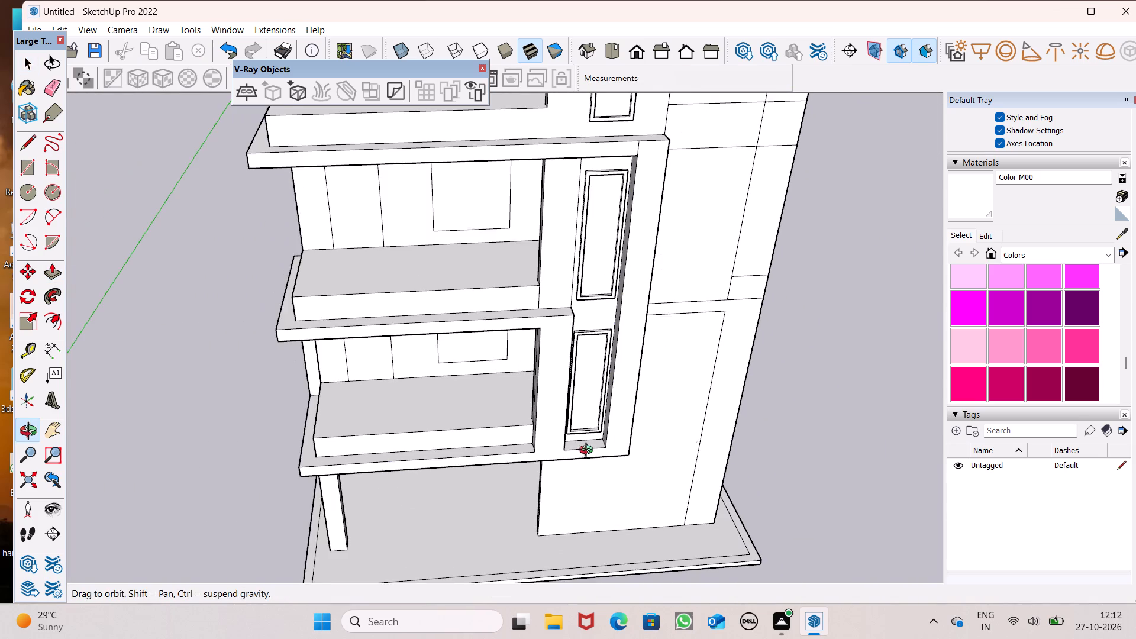
middle_drag(589, 451, 537, 454)
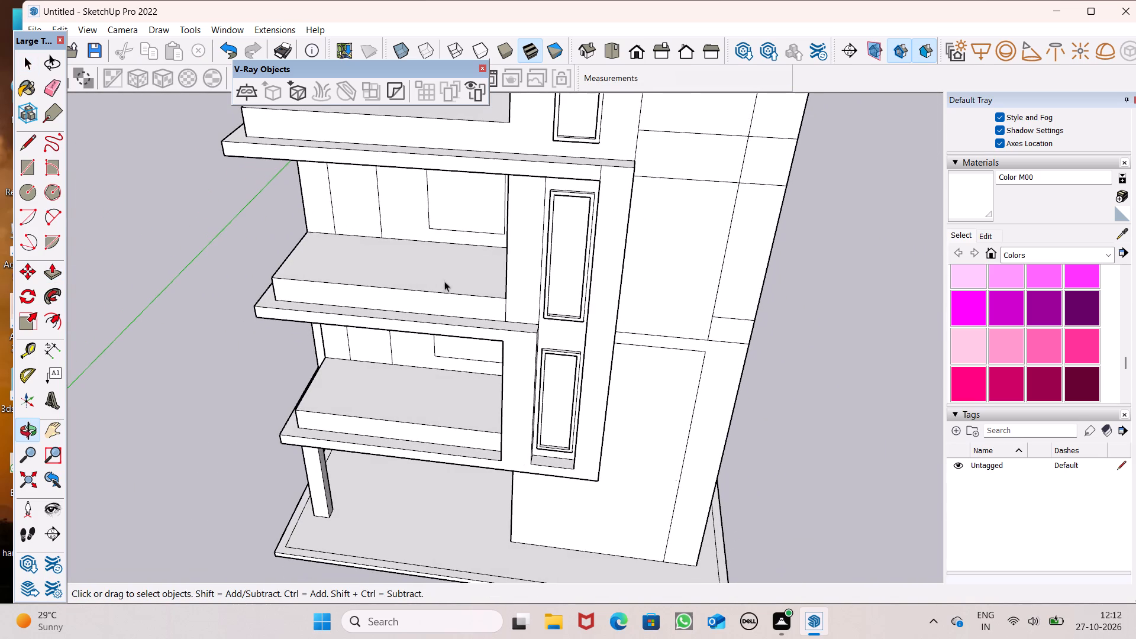
scroll(535, 420, down, 5)
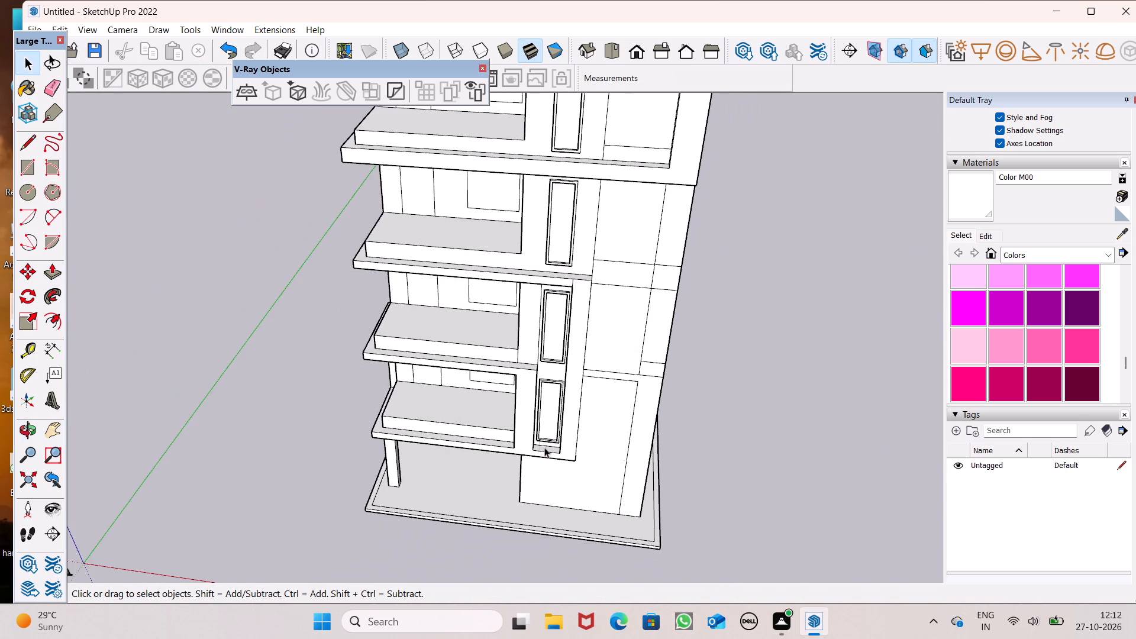
middle_drag(546, 449, 580, 415)
scroll(547, 508, down, 5)
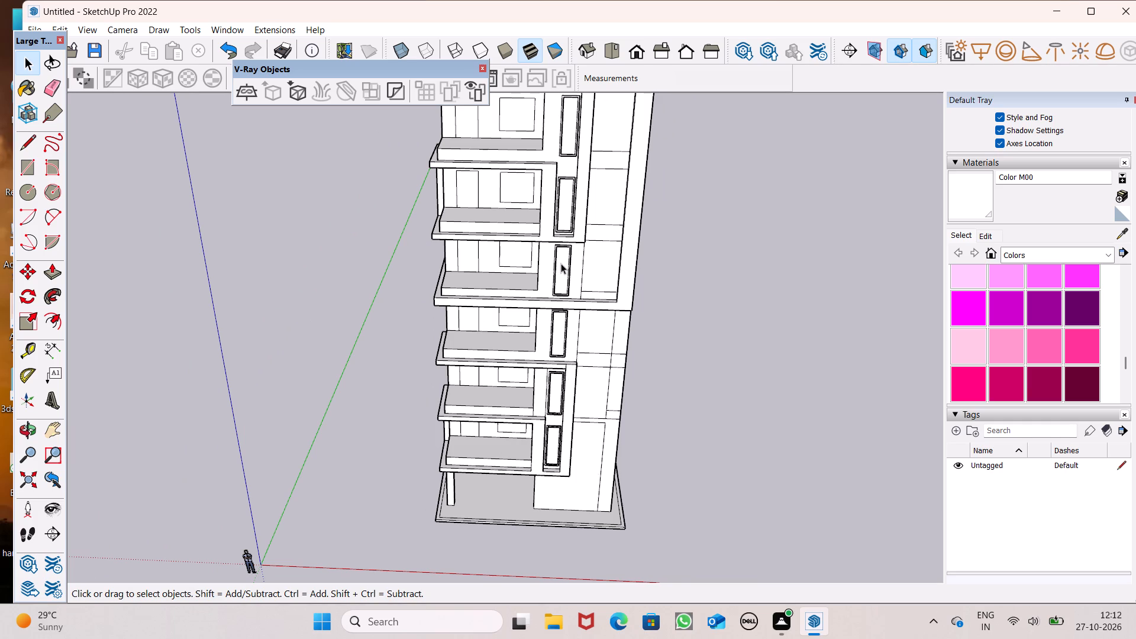
scroll(537, 324, down, 4)
scroll(602, 159, up, 5)
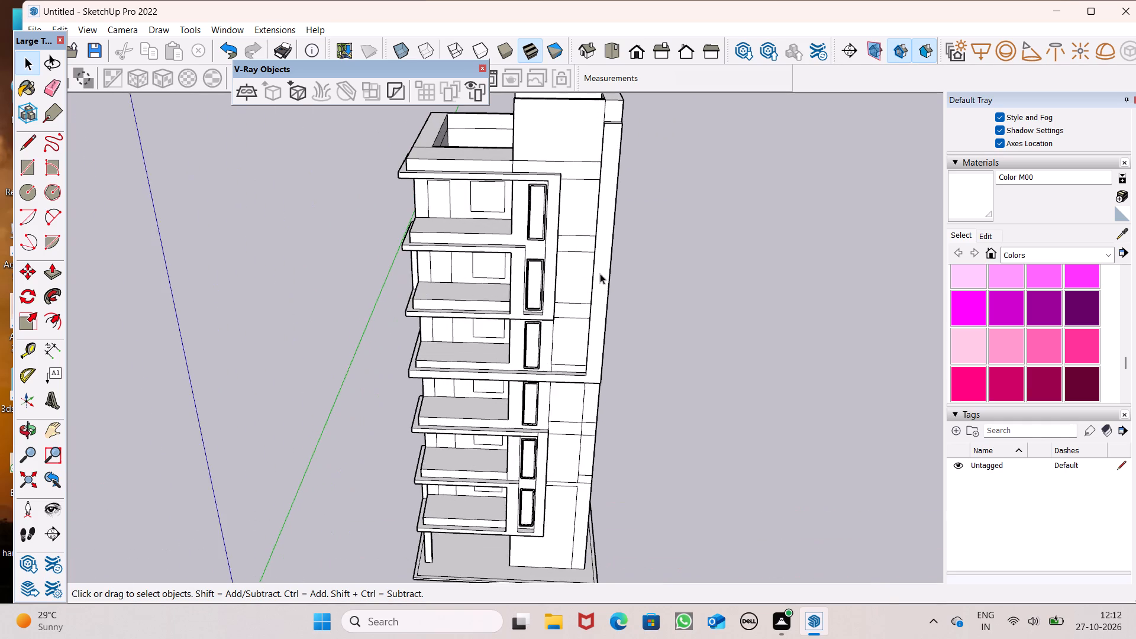
middle_drag(600, 273, 632, 194)
scroll(632, 195, up, 1)
scroll(614, 299, down, 2)
scroll(522, 196, up, 5)
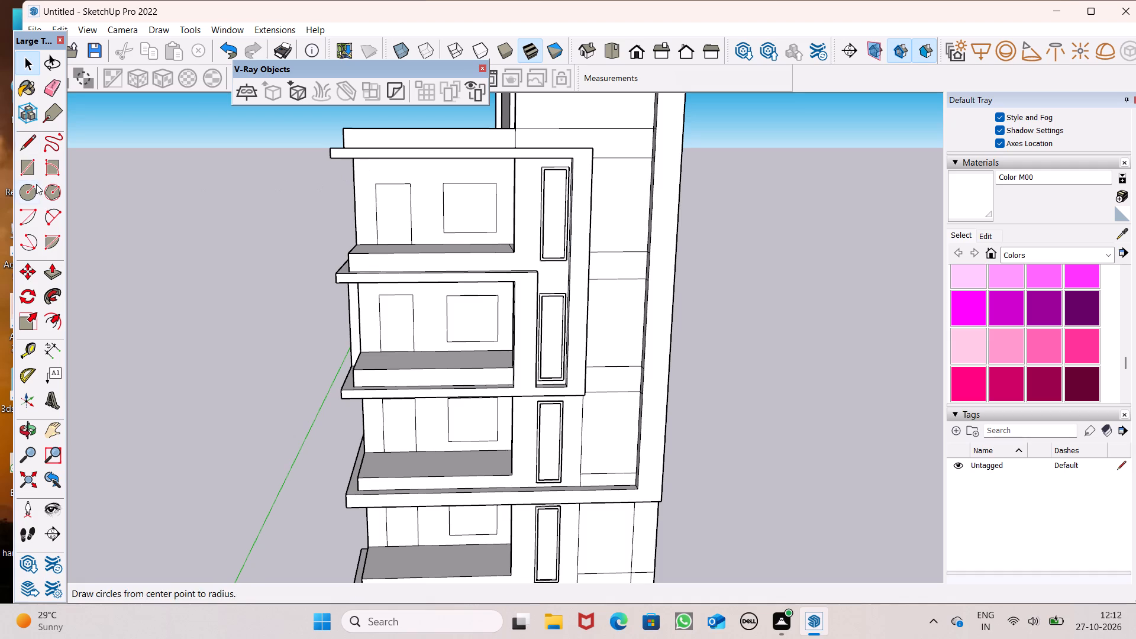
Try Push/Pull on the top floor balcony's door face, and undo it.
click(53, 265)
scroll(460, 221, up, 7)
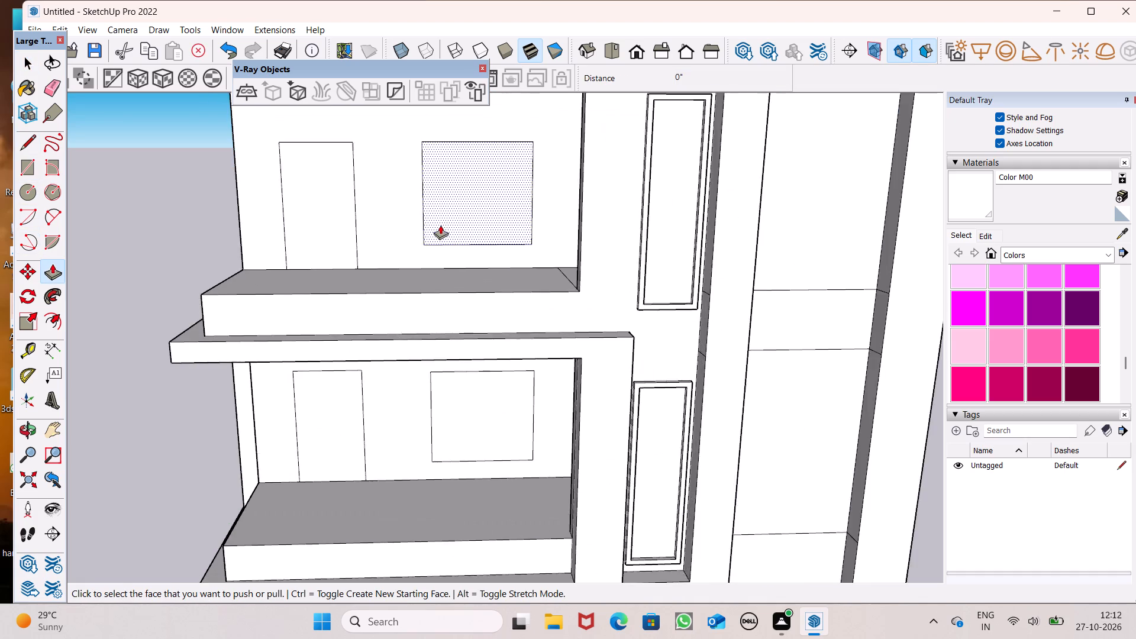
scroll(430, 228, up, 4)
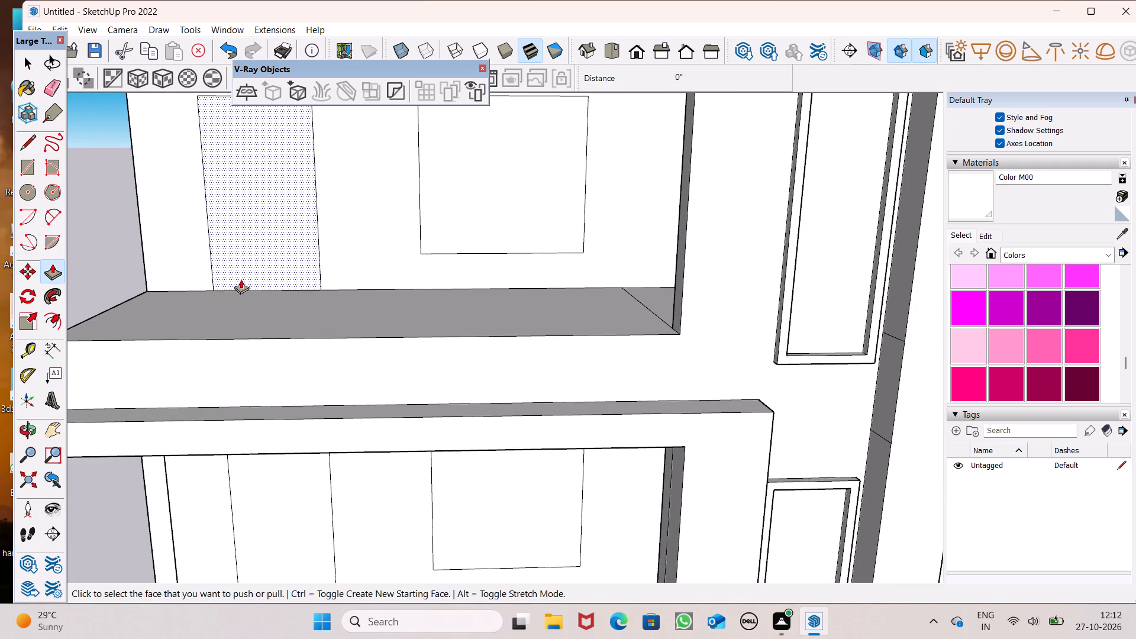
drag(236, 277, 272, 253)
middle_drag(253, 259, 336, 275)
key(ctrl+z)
Move the top floor's door outline a short distance along the balcony wall toward the window.
scroll(339, 309, down, 4)
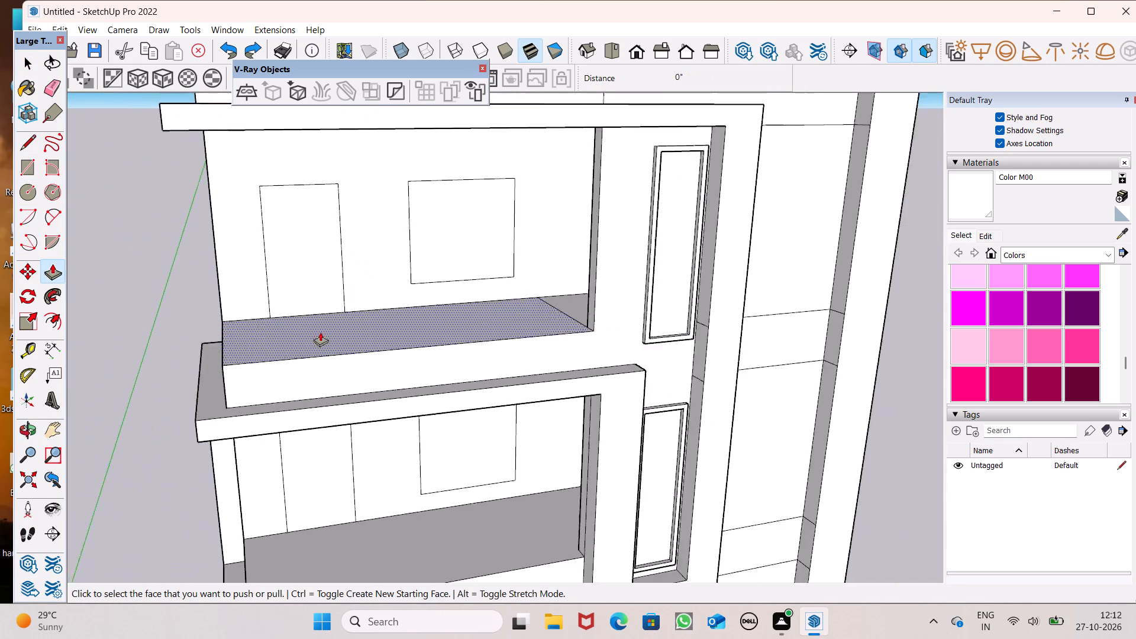
scroll(320, 332, down, 7)
middle_drag(317, 328, 327, 365)
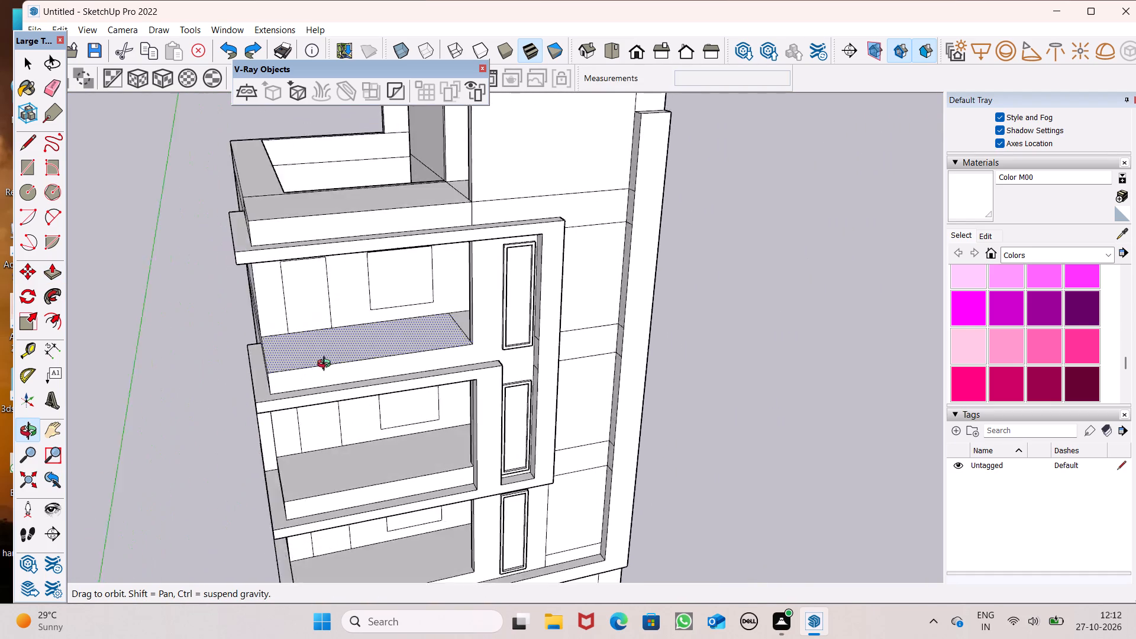
middle_drag(327, 365, 215, 435)
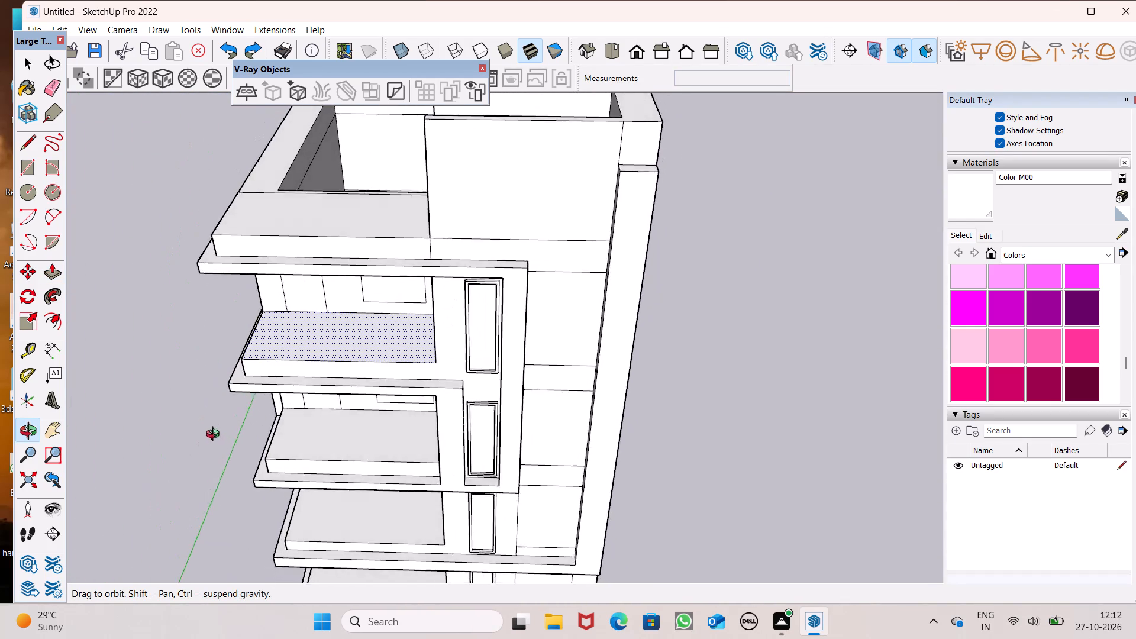
middle_drag(215, 435, 251, 287)
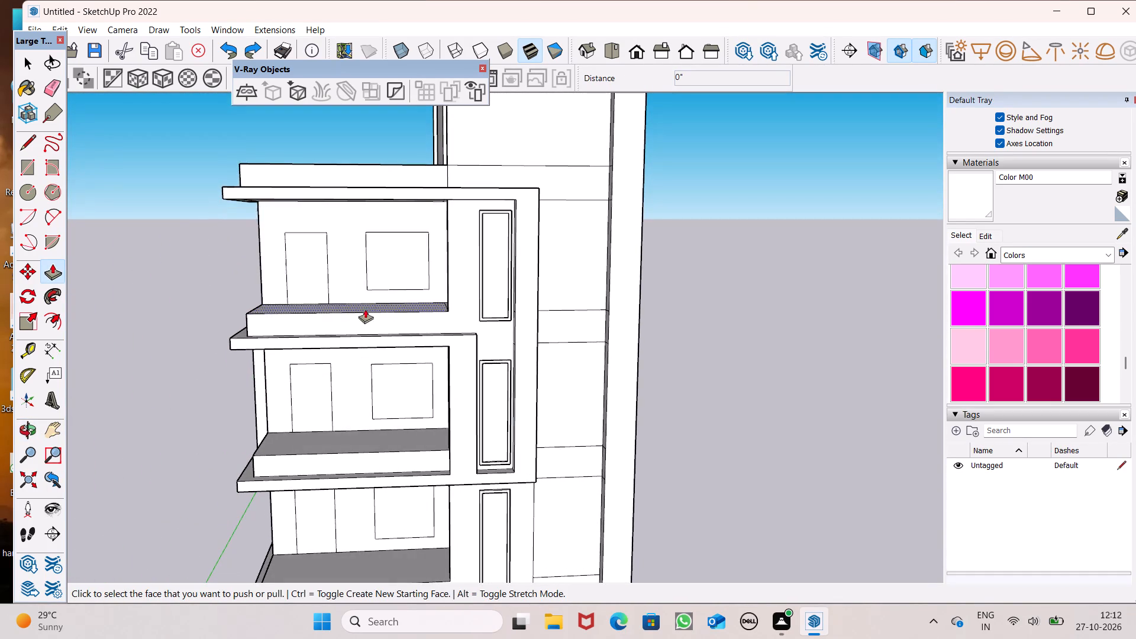
scroll(360, 315, up, 1)
middle_drag(360, 315, 328, 346)
key(space)
scroll(308, 309, up, 6)
double_click(312, 274)
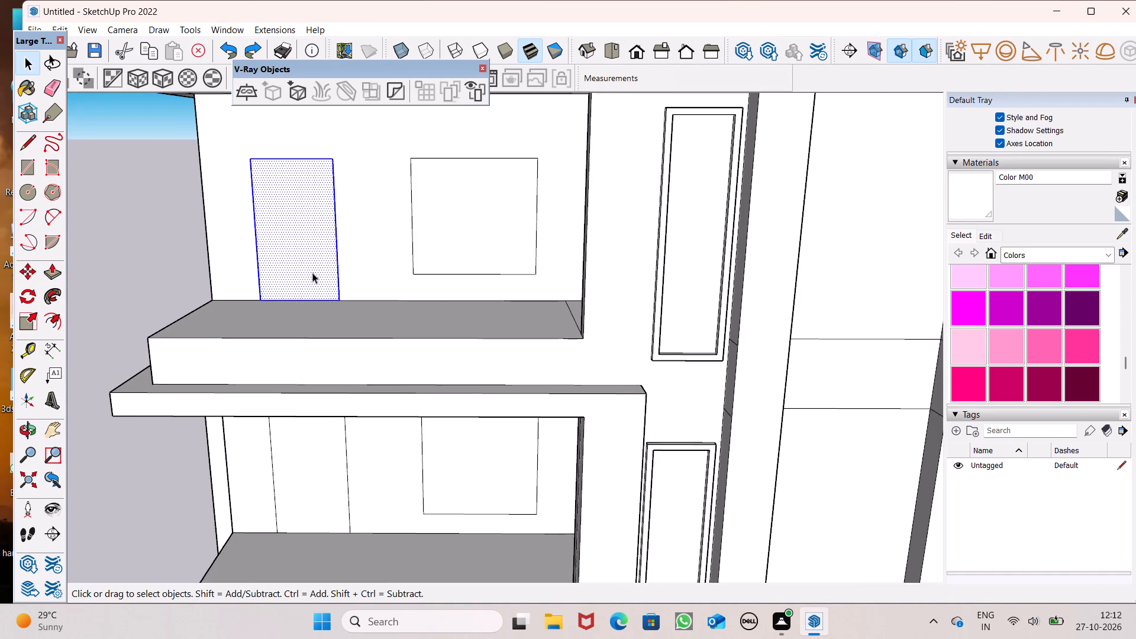
key(m)
key(Return)
drag(321, 280, 347, 280)
key(space)
scroll(375, 211, down, 7)
click(188, 234)
Move the top floor's window outline about 5 3/8" along the balcony wall, away from the door.
scroll(334, 337, up, 2)
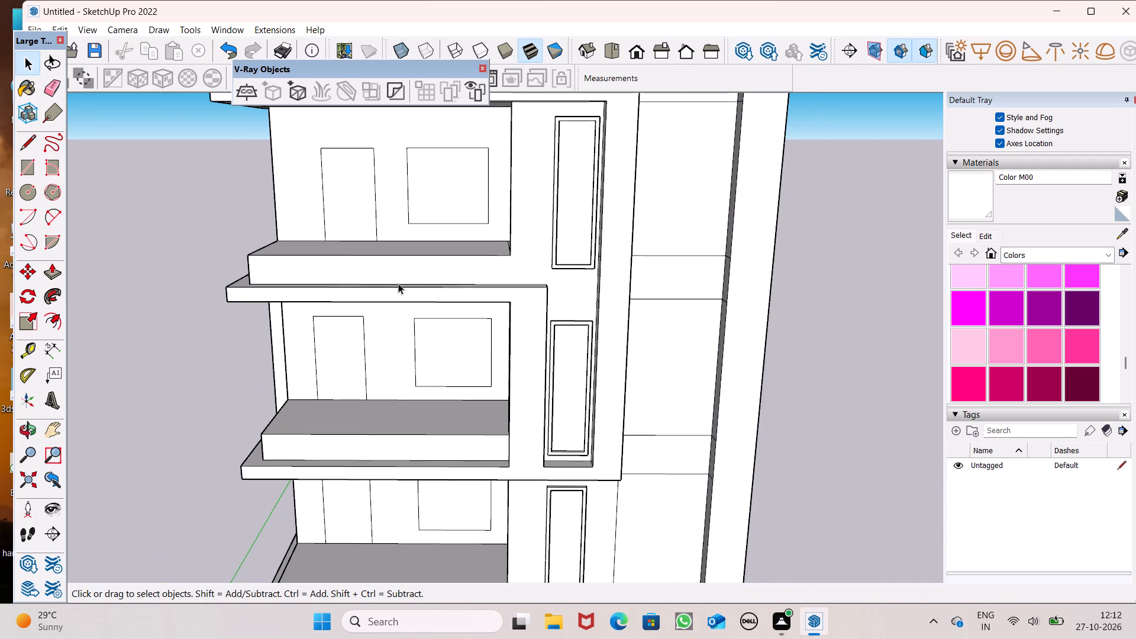
middle_drag(402, 278, 443, 247)
scroll(453, 206, up, 3)
middle_drag(482, 243, 424, 259)
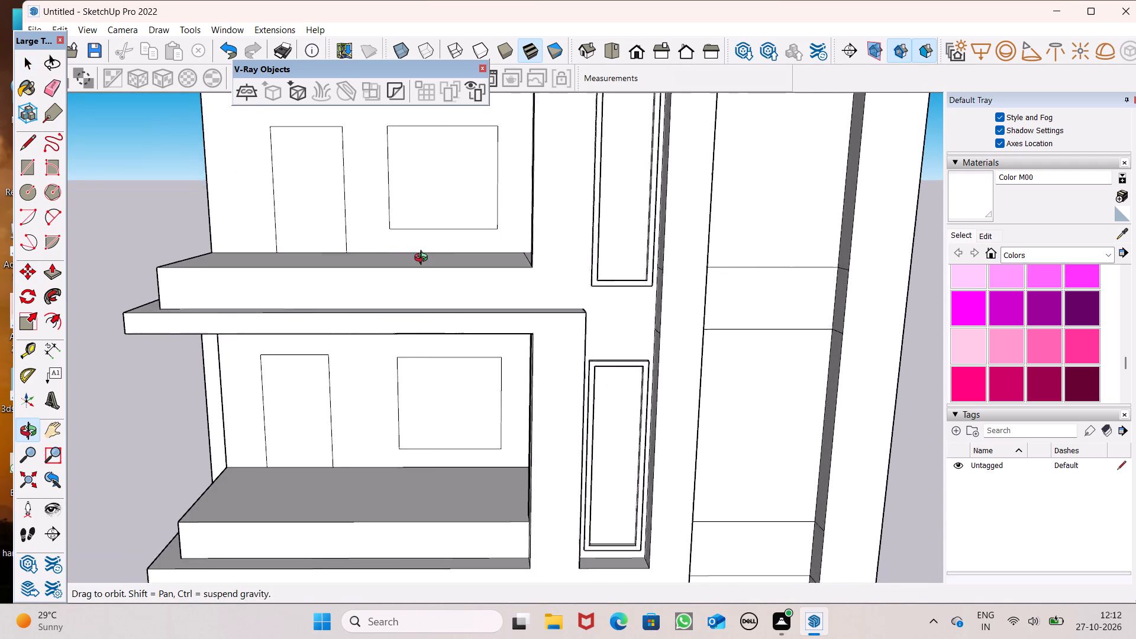
middle_drag(424, 259, 417, 255)
scroll(490, 215, down, 3)
middle_drag(511, 240, 586, 246)
scroll(485, 196, up, 5)
click(470, 199)
drag(470, 199, 470, 204)
middle_drag(502, 245, 477, 276)
scroll(477, 276, up, 1)
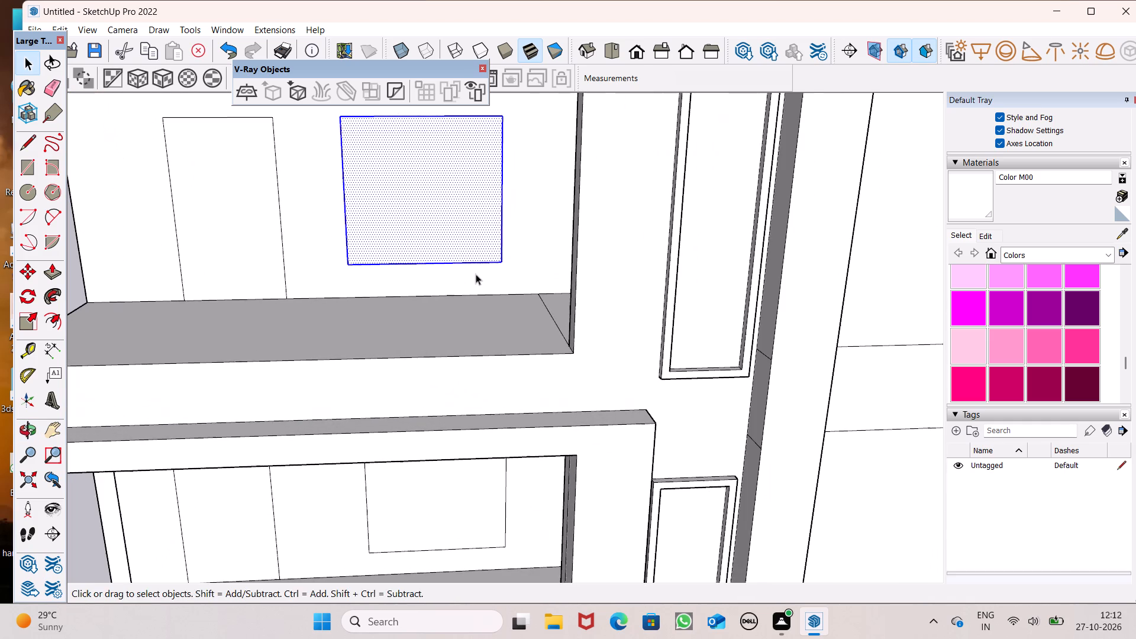
key(m)
key(Return)
drag(444, 231, 456, 227)
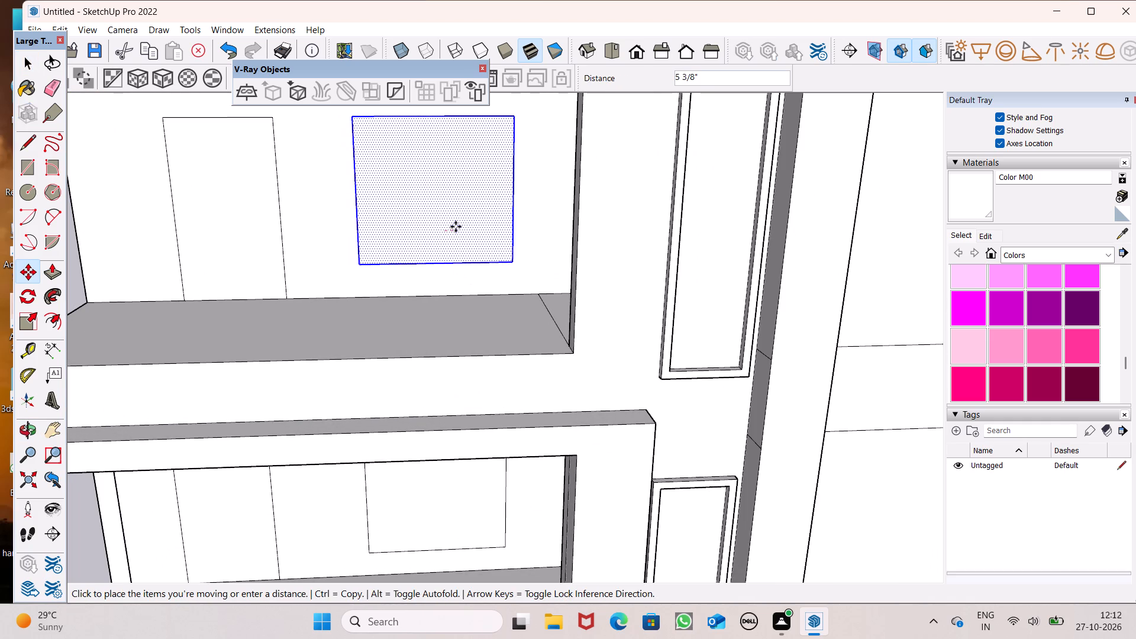
drag(456, 227, 456, 226)
key(space)
scroll(448, 217, down, 8)
click(198, 215)
Move the door outline on the second floor from the top about 1' 3" along the balcony wall toward the window.
scroll(338, 362, up, 1)
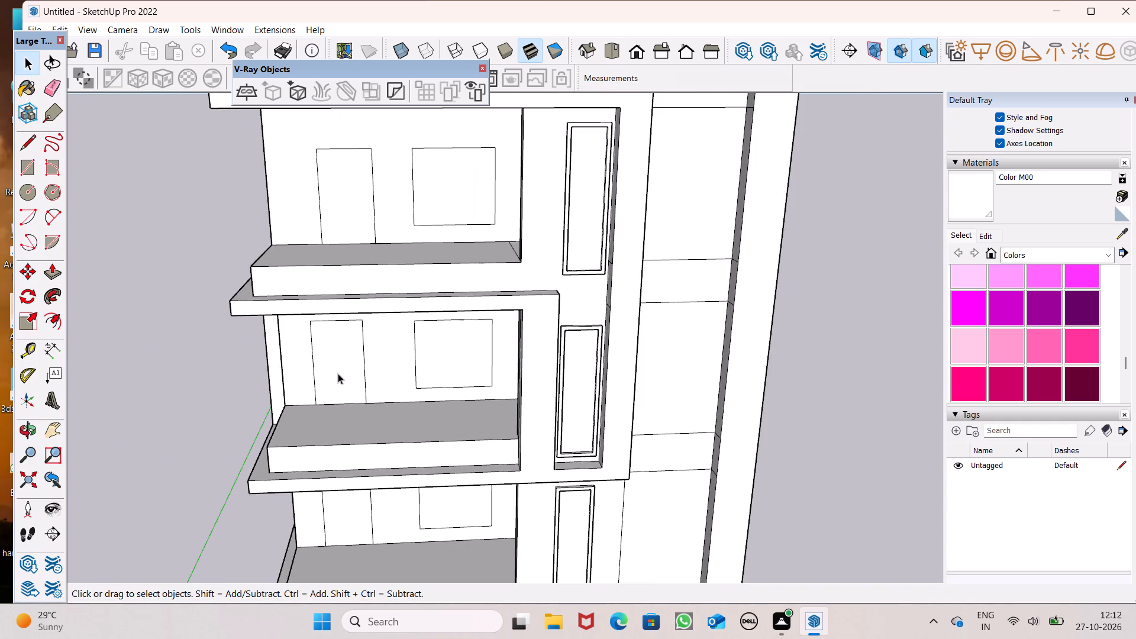
double_click(338, 373)
key(m)
key(Return)
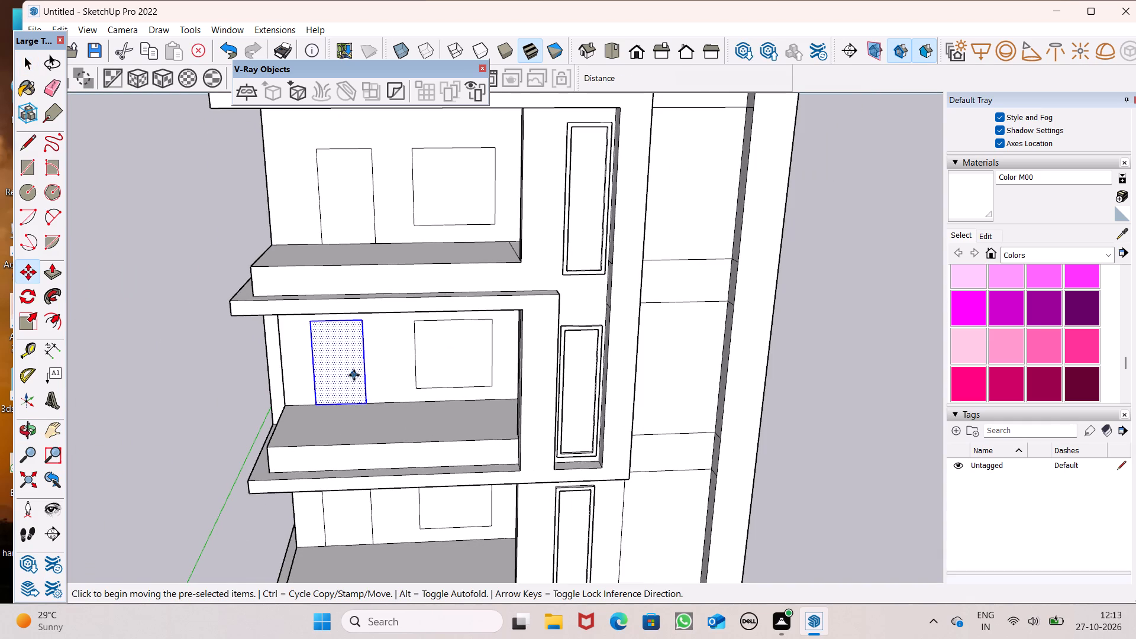
drag(352, 375, 368, 375)
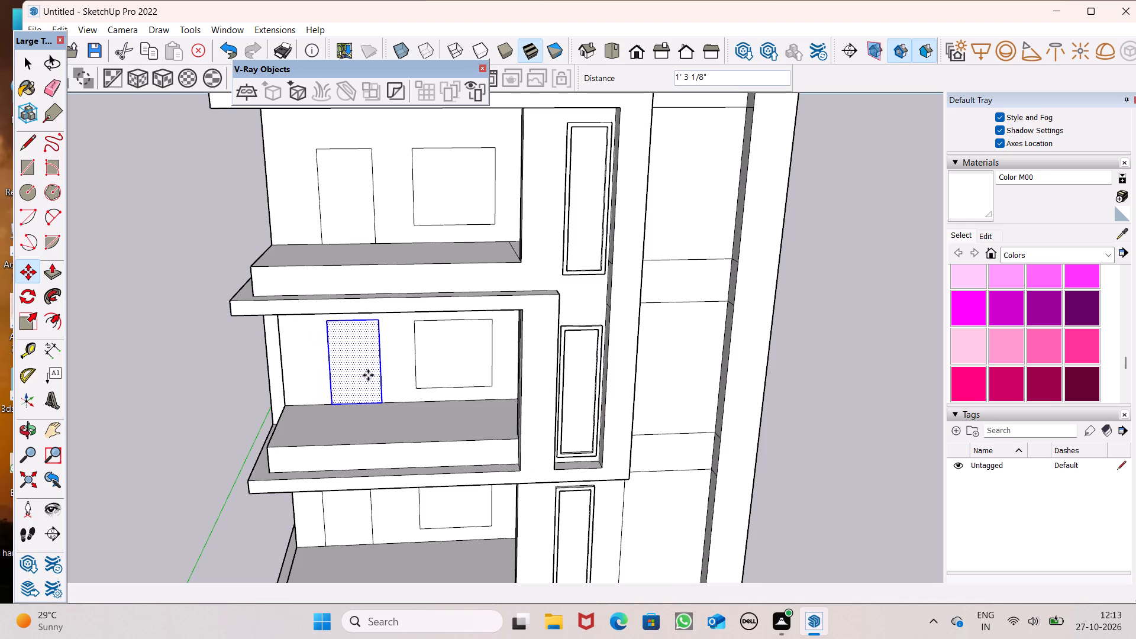
key(space)
click(193, 267)
Move the window outline on the second floor from the top about 4 5/8" along the balcony wall, away from the door.
middle_drag(304, 360, 295, 346)
double_click(437, 366)
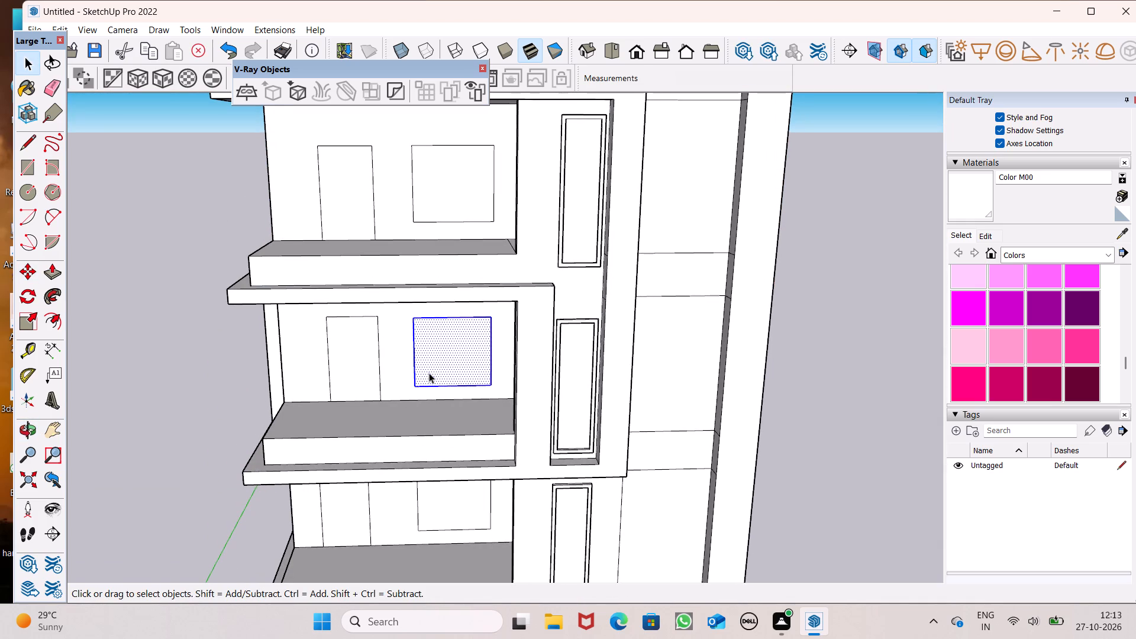
key(m)
key(Return)
click(427, 382)
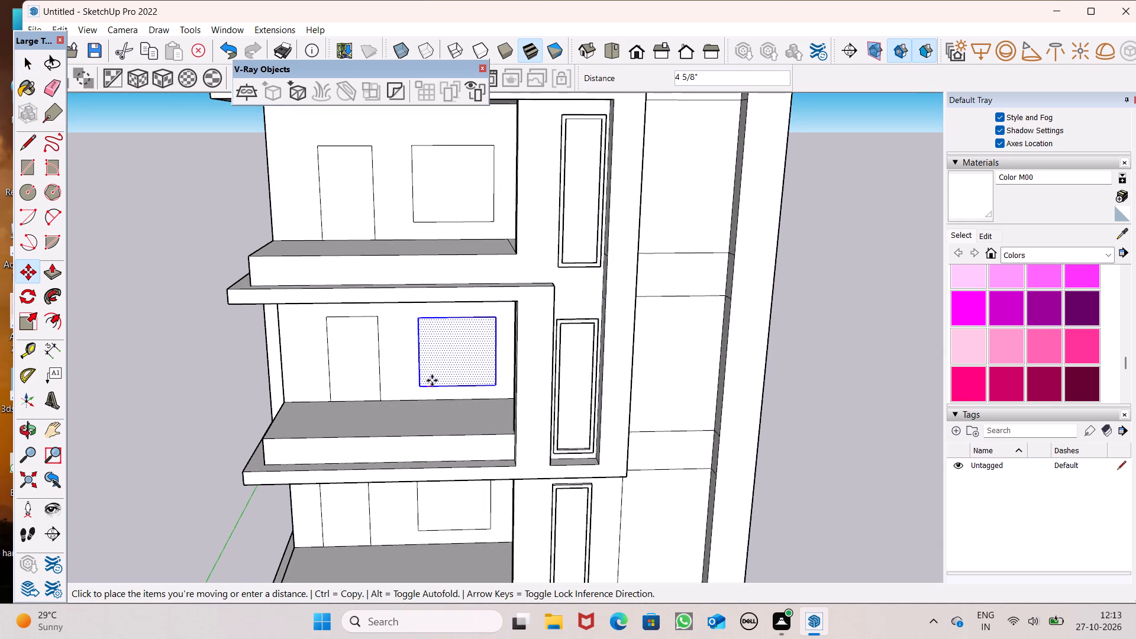
key(space)
click(138, 242)
Move the door outline on the third floor from the top a short distance along the balcony wall toward the window.
scroll(140, 242, down, 4)
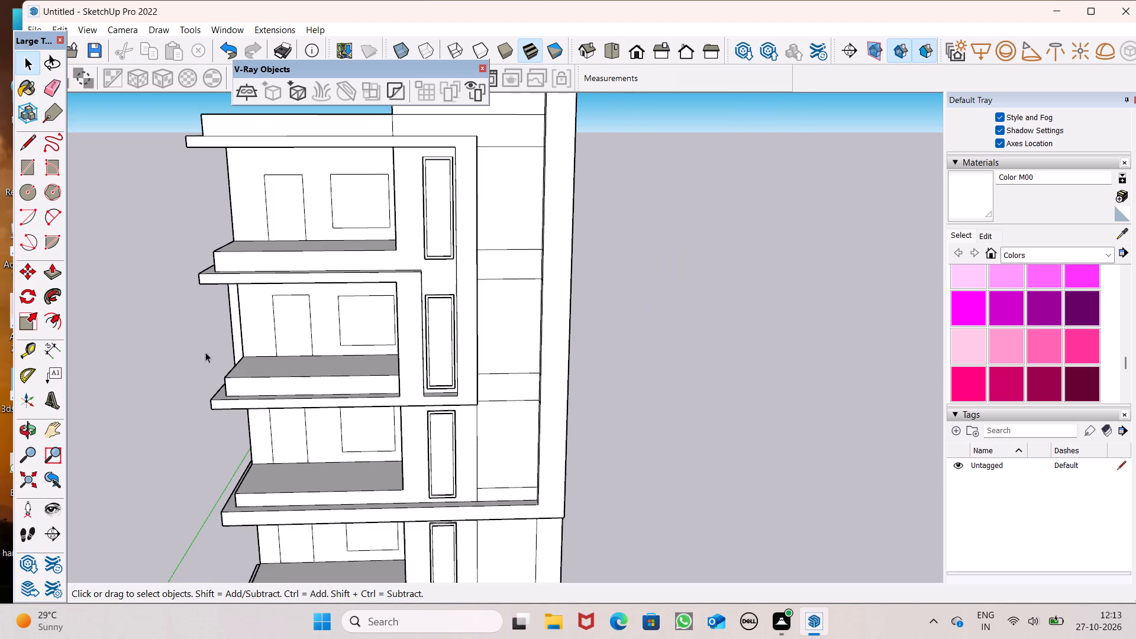
scroll(277, 452, up, 3)
double_click(289, 450)
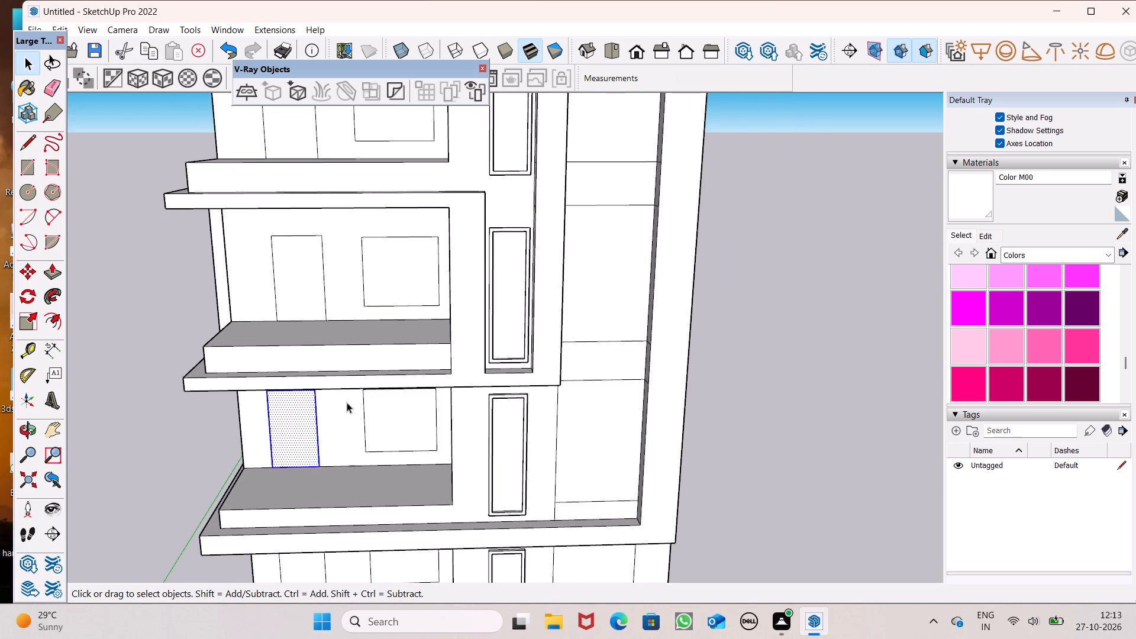
key(m)
key(Return)
drag(291, 447, 296, 448)
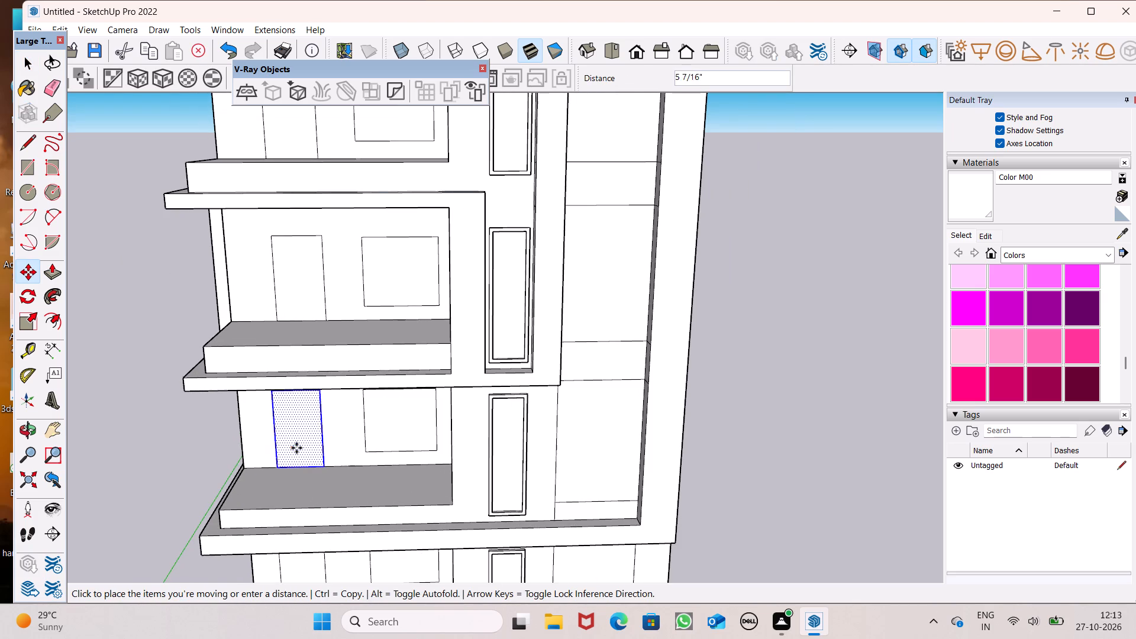
drag(296, 448, 306, 451)
key(space)
scroll(445, 322, down, 6)
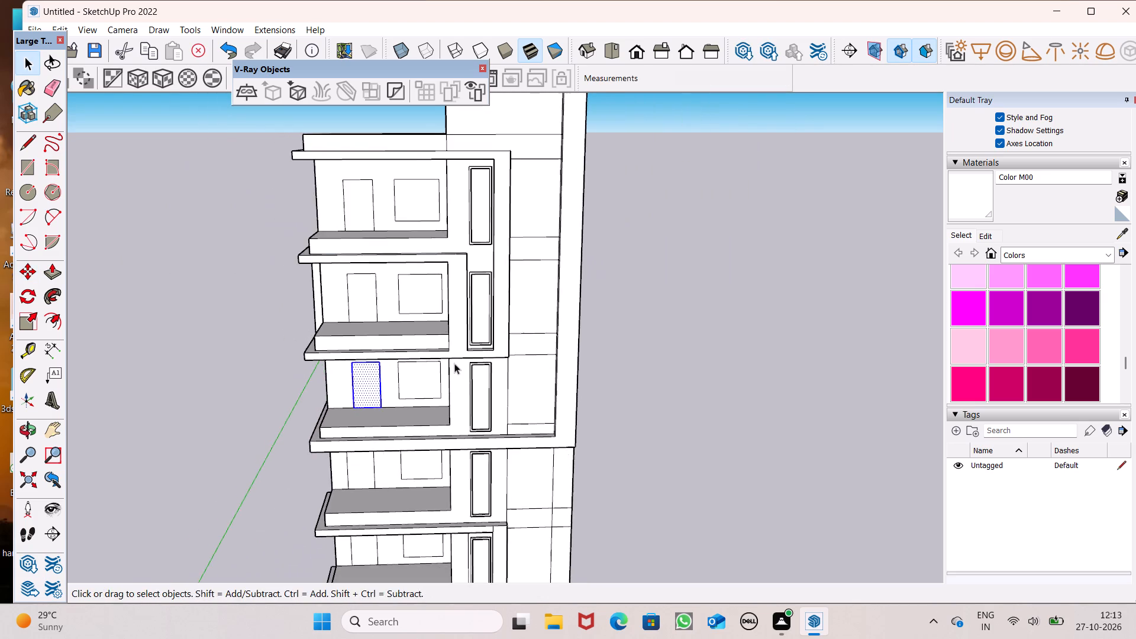
middle_drag(454, 363, 446, 340)
key(space)
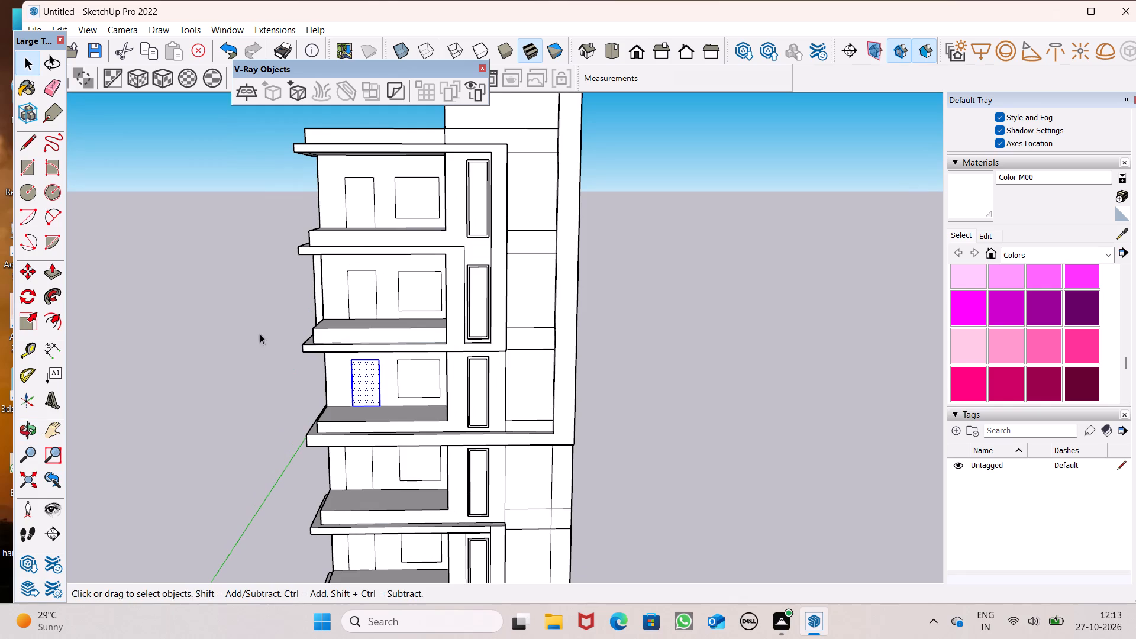
click(247, 327)
Move the window outline on the third floor from the top about 5" along the balcony wall, away from the door.
scroll(411, 409, up, 4)
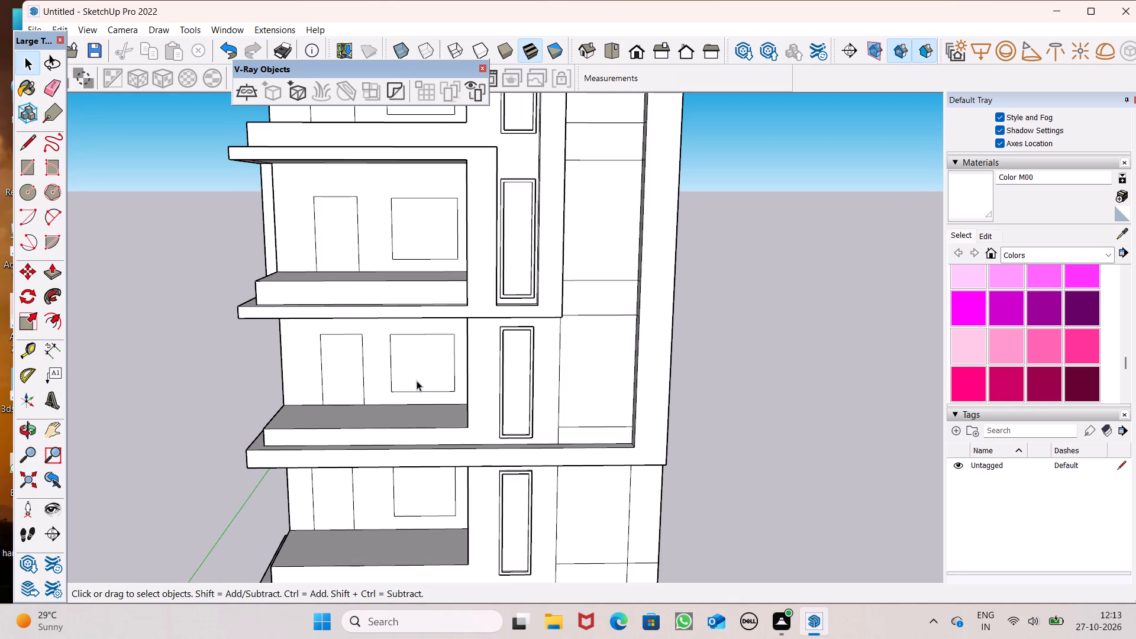
double_click(412, 366)
key(m)
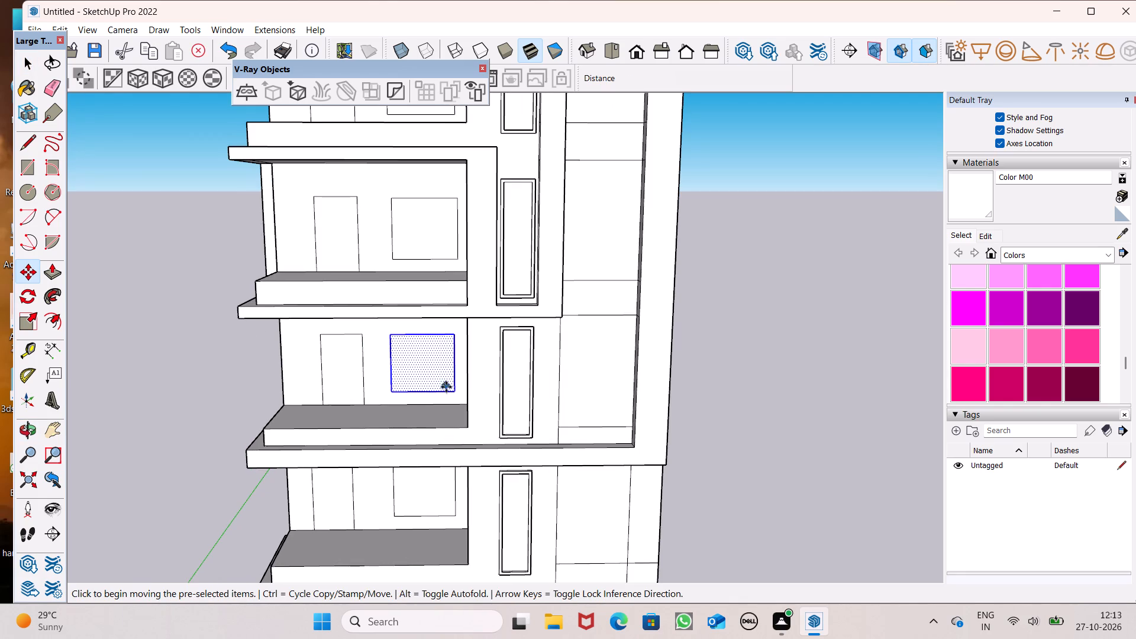
key(Return)
drag(441, 374, 446, 374)
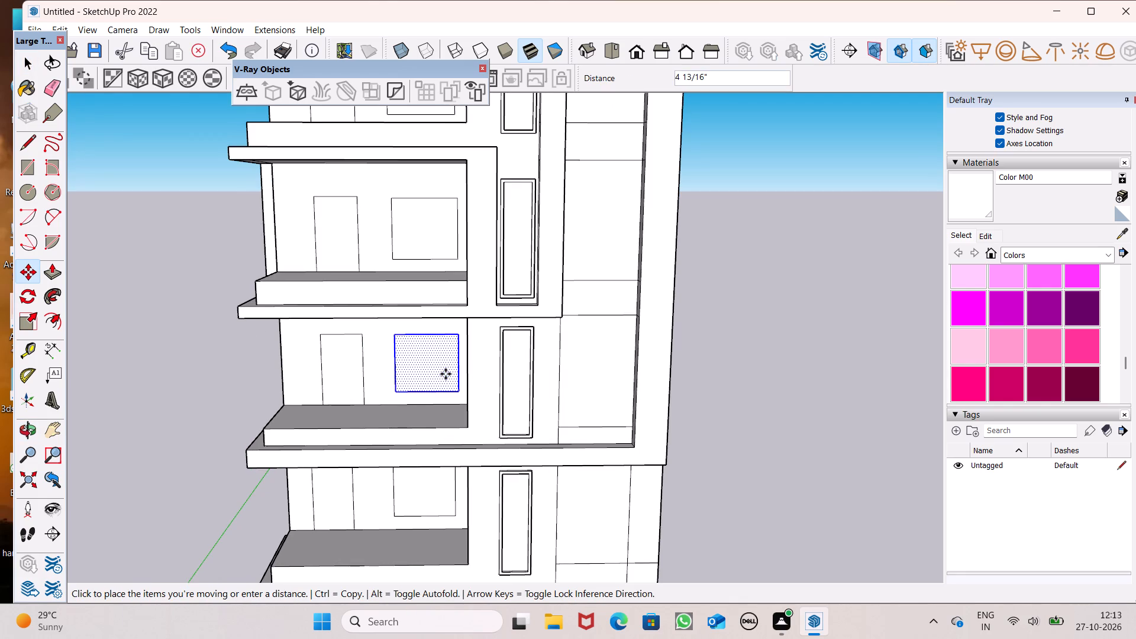
drag(446, 374, 447, 374)
scroll(442, 328, down, 3)
key(space)
click(202, 340)
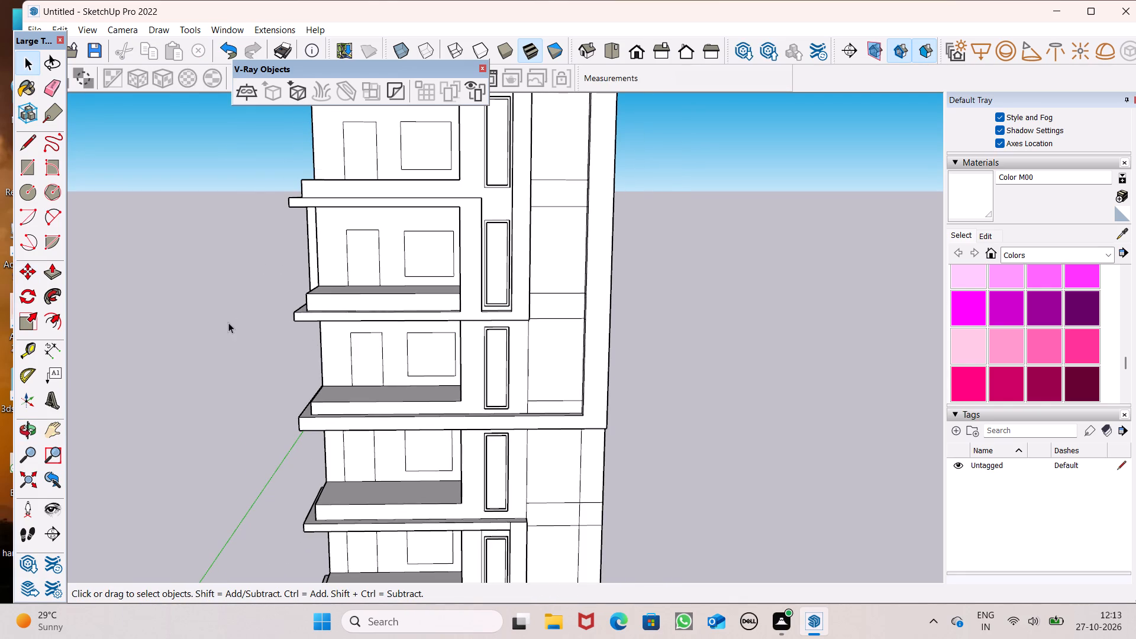
Move the door outline on the fourth floor from the top a short distance along the balcony wall toward the window.
scroll(228, 322, down, 2)
scroll(324, 470, up, 6)
double_click(348, 428)
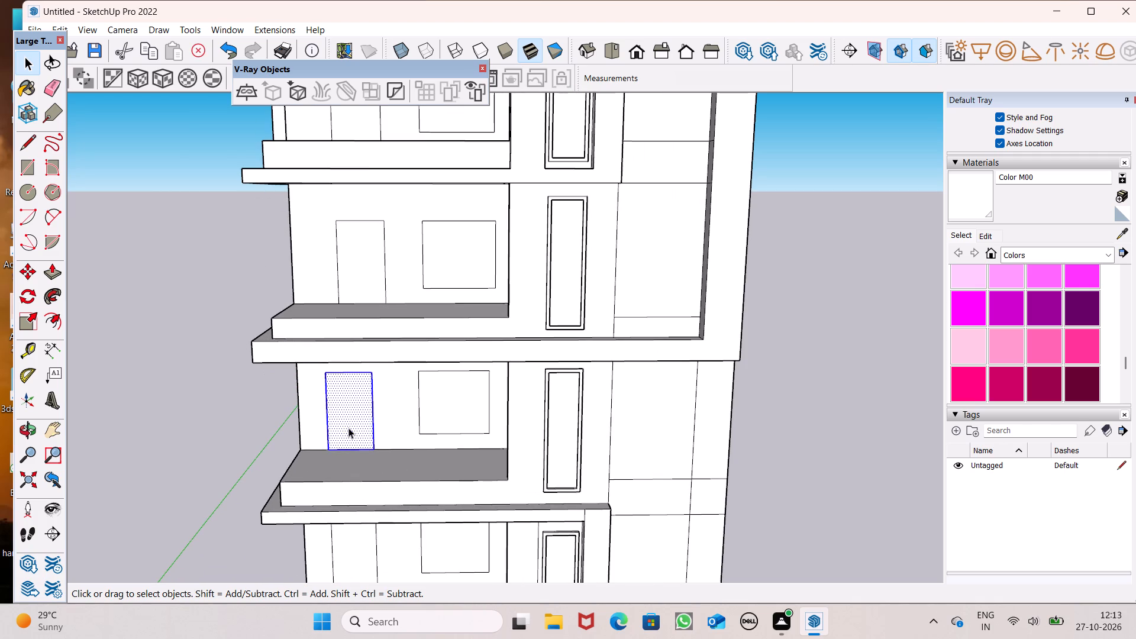
key(m)
key(Return)
drag(360, 424, 377, 424)
key(space)
click(200, 377)
Move the window outline on the fourth floor from the top a short distance along the balcony wall, away from the door.
double_click(444, 411)
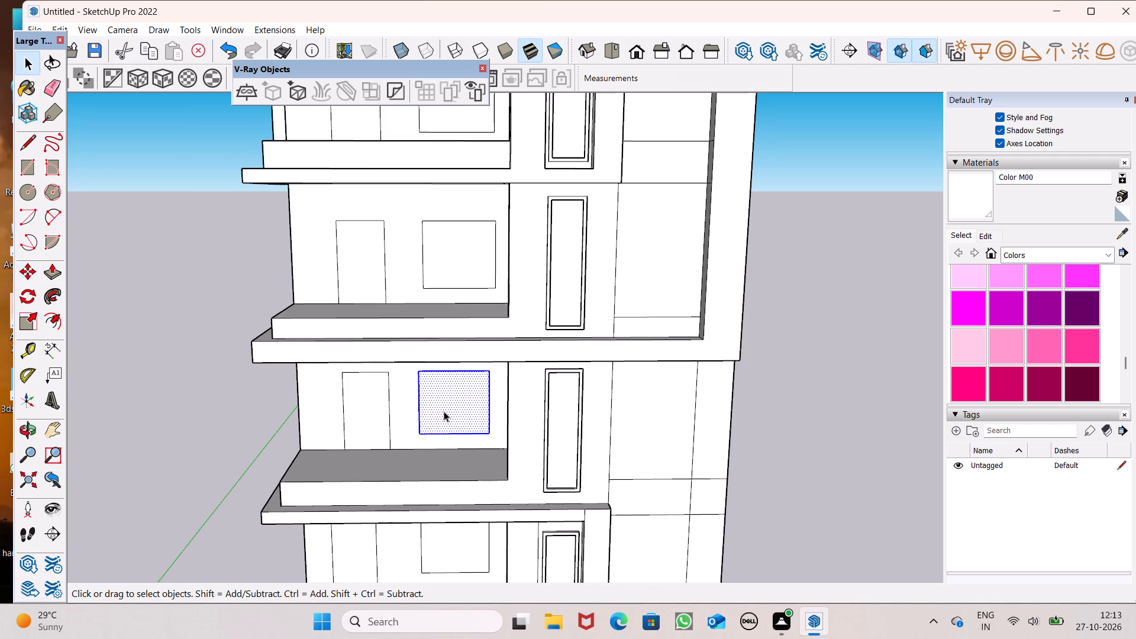
key(m)
key(Return)
drag(443, 416, 449, 415)
scroll(434, 369, down, 1)
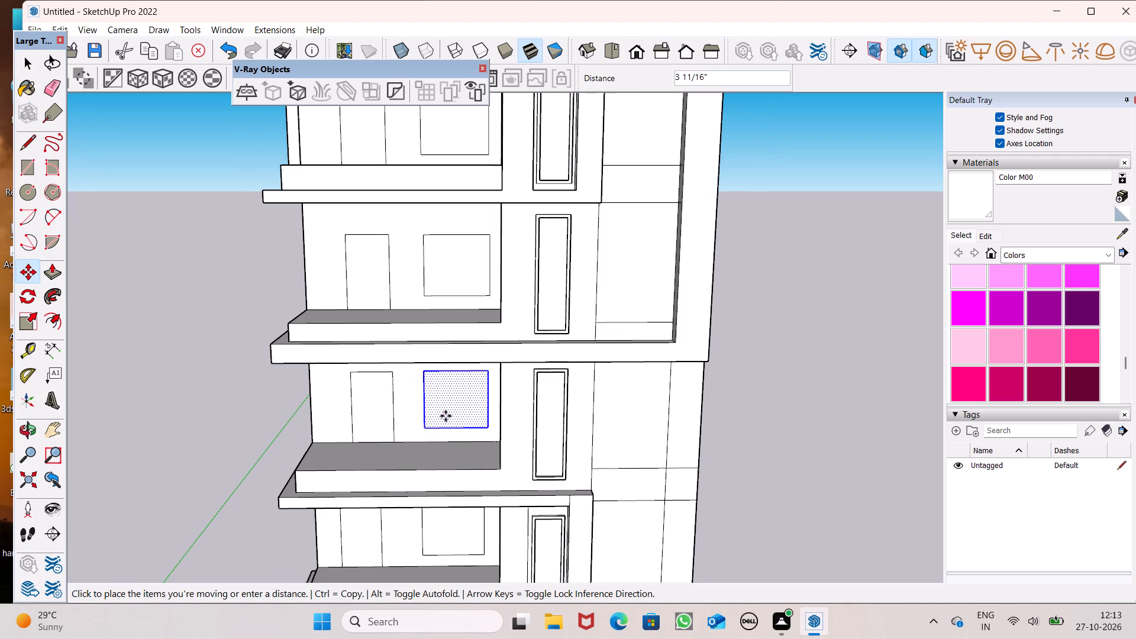
click(445, 415)
key(space)
click(233, 363)
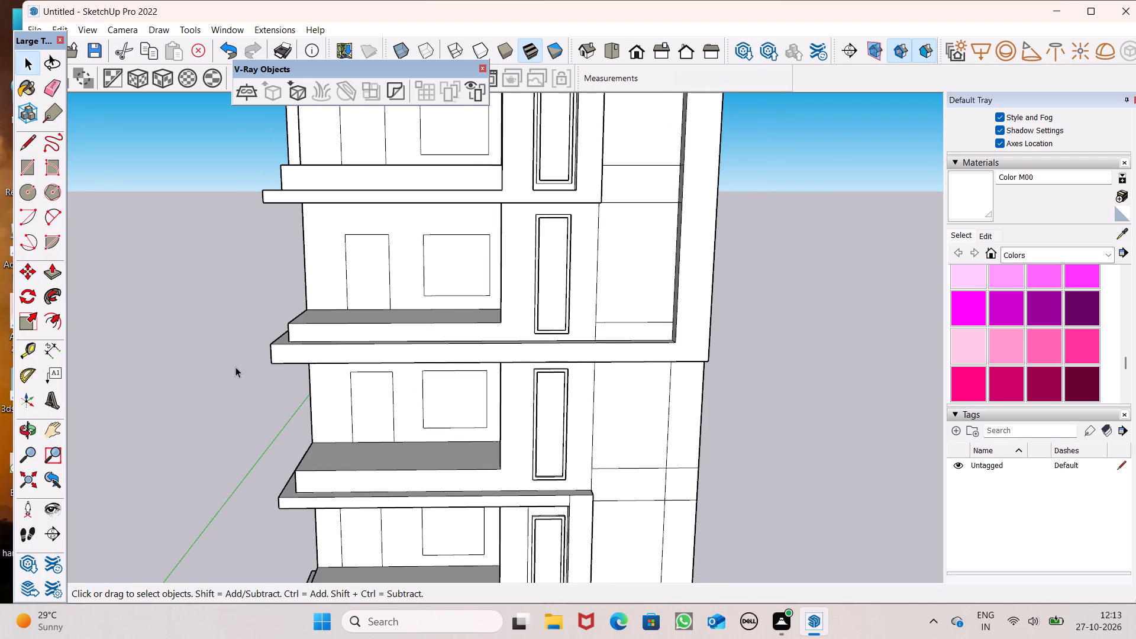
Shift the window outline on the fourth floor from the top about 3 3/4" further from the door, in line with the windows above.
scroll(235, 367, down, 2)
middle_drag(312, 403, 316, 357)
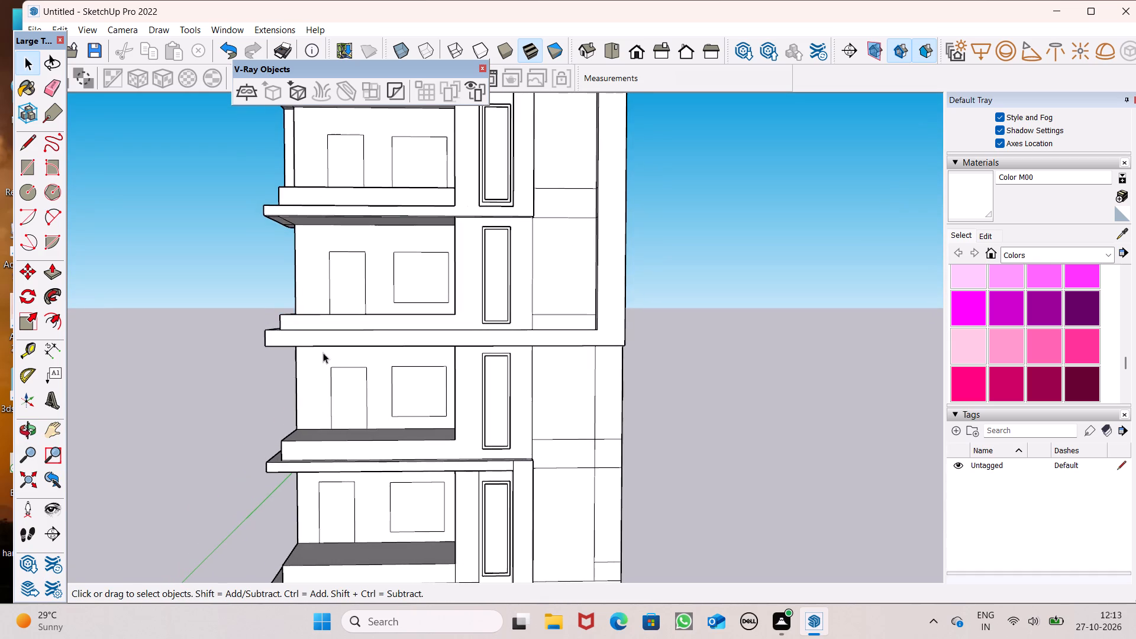
scroll(372, 320, down, 6)
scroll(379, 452, up, 3)
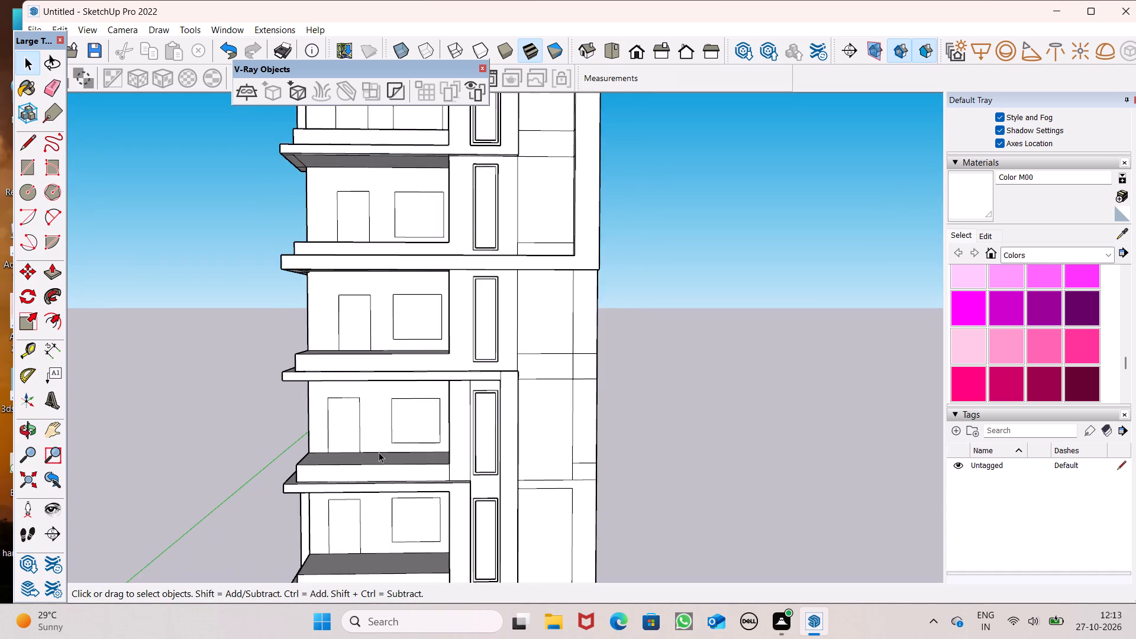
scroll(379, 452, up, 2)
scroll(402, 391, down, 5)
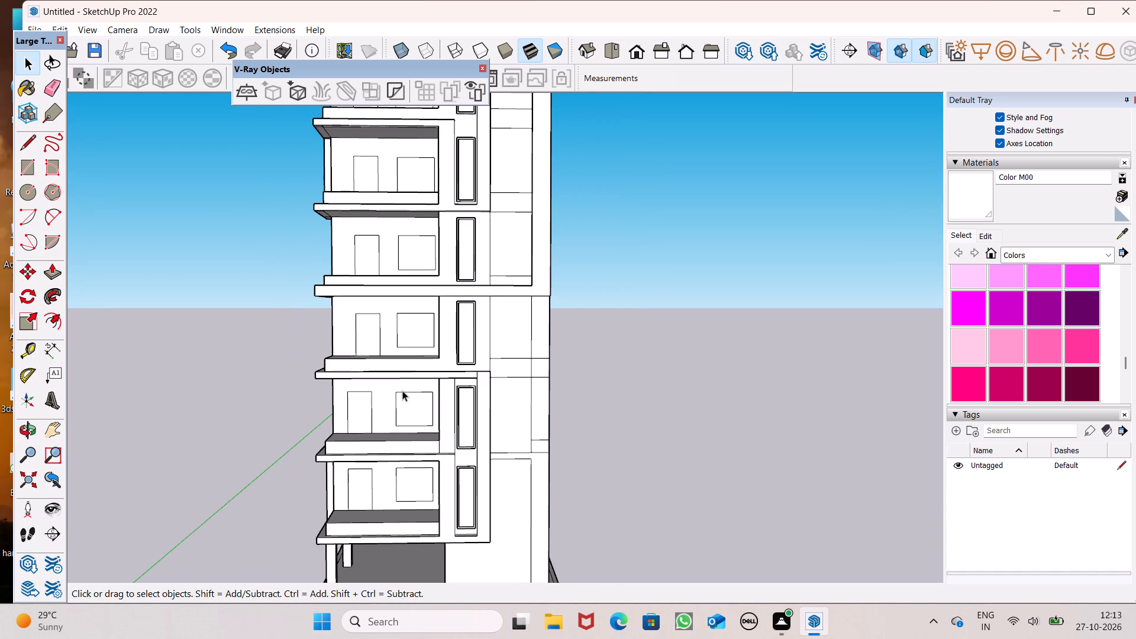
scroll(406, 340, up, 7)
double_click(406, 340)
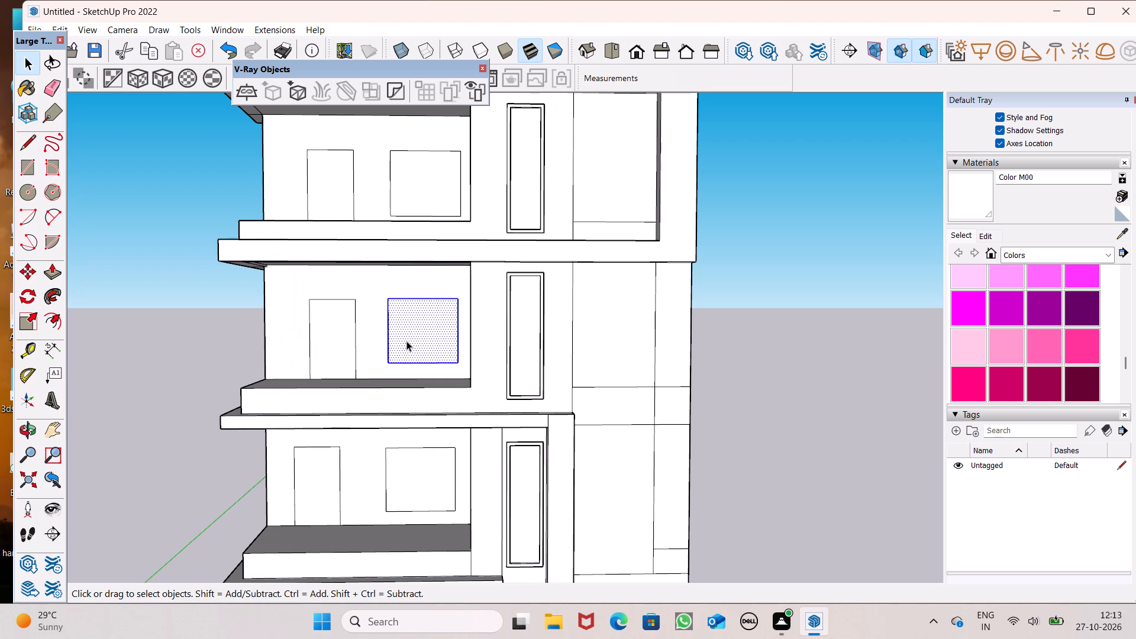
key(m)
key(Return)
drag(406, 347, 409, 353)
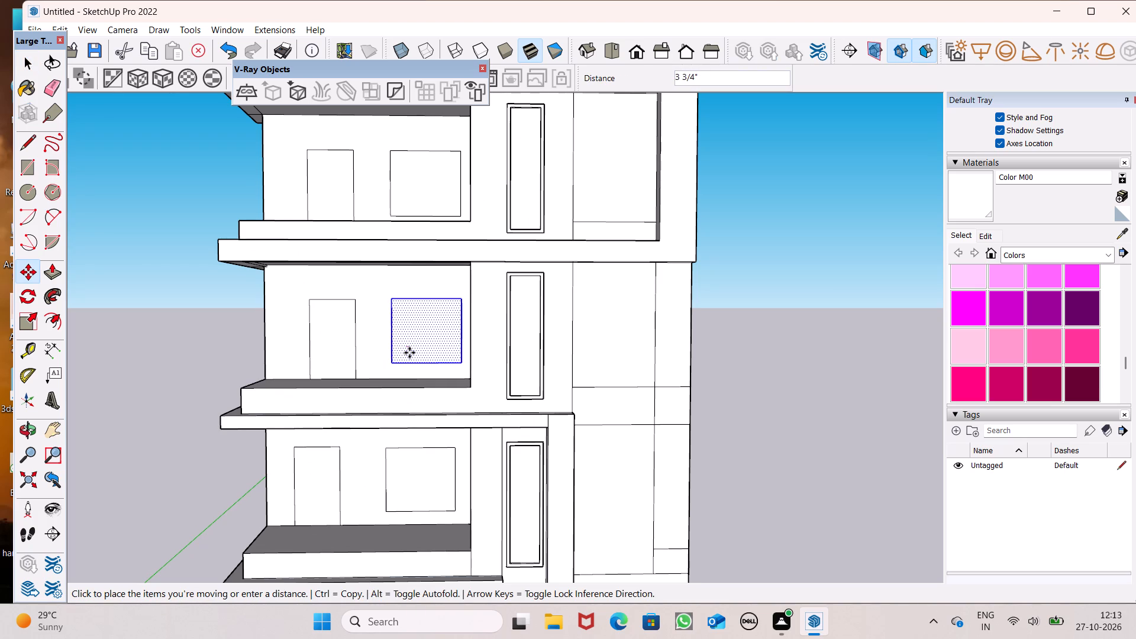
drag(409, 353, 412, 351)
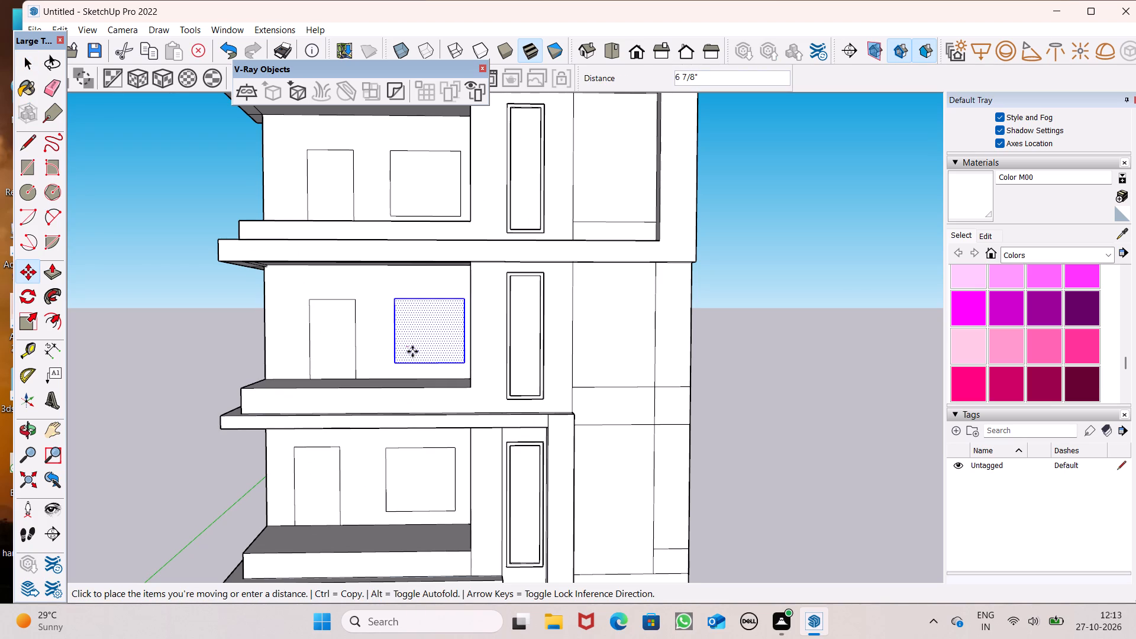
drag(412, 351, 409, 352)
key(space)
scroll(407, 309, down, 5)
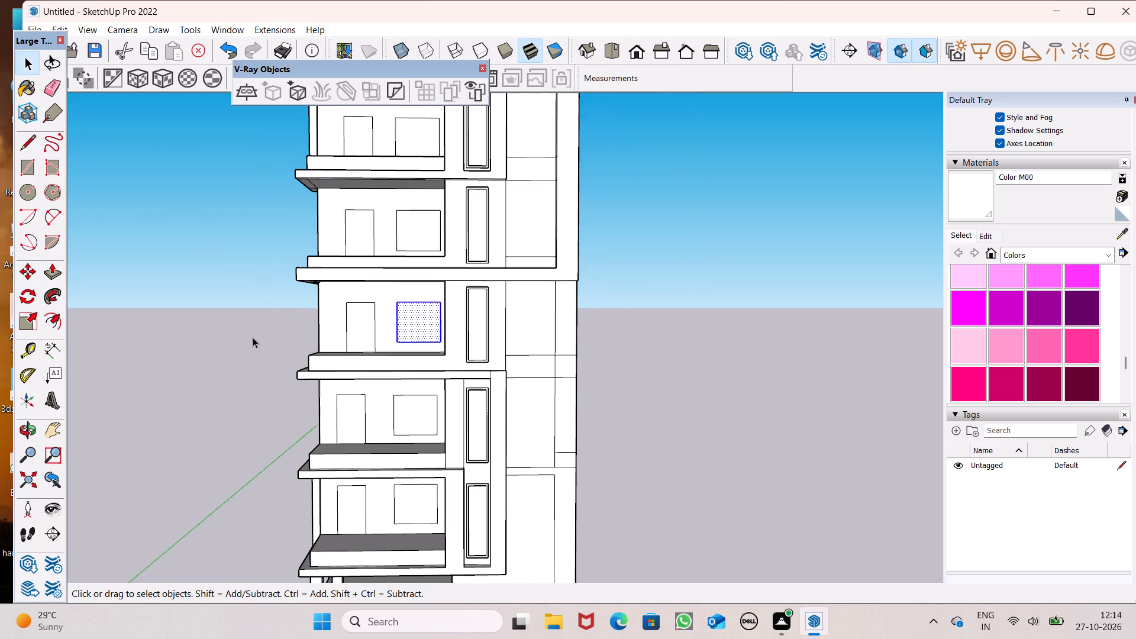
click(253, 337)
Move the door outline on the fifth floor from the top a short distance along the balcony wall toward the window.
scroll(314, 307, down, 4)
scroll(341, 379, up, 6)
double_click(324, 396)
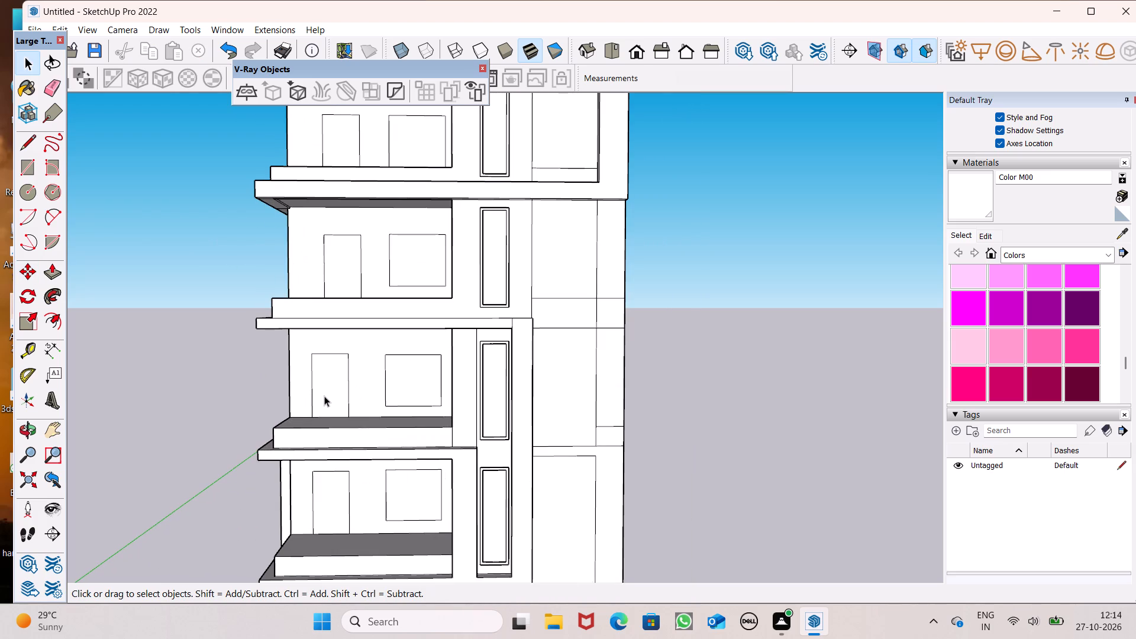
key(m)
key(Return)
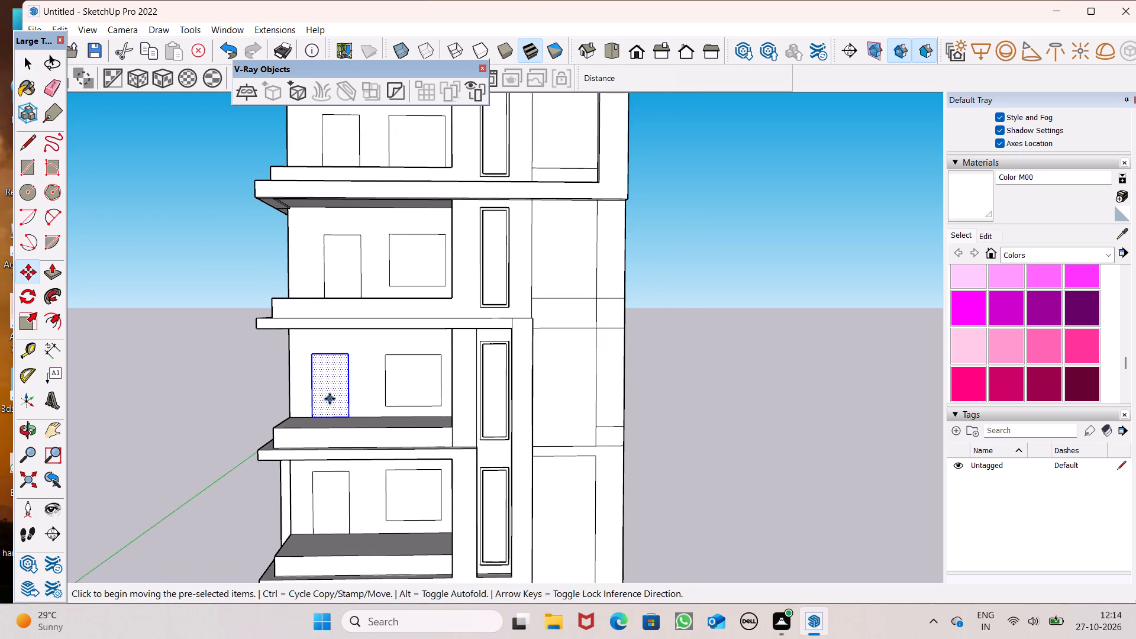
drag(333, 395, 349, 398)
key(space)
click(247, 368)
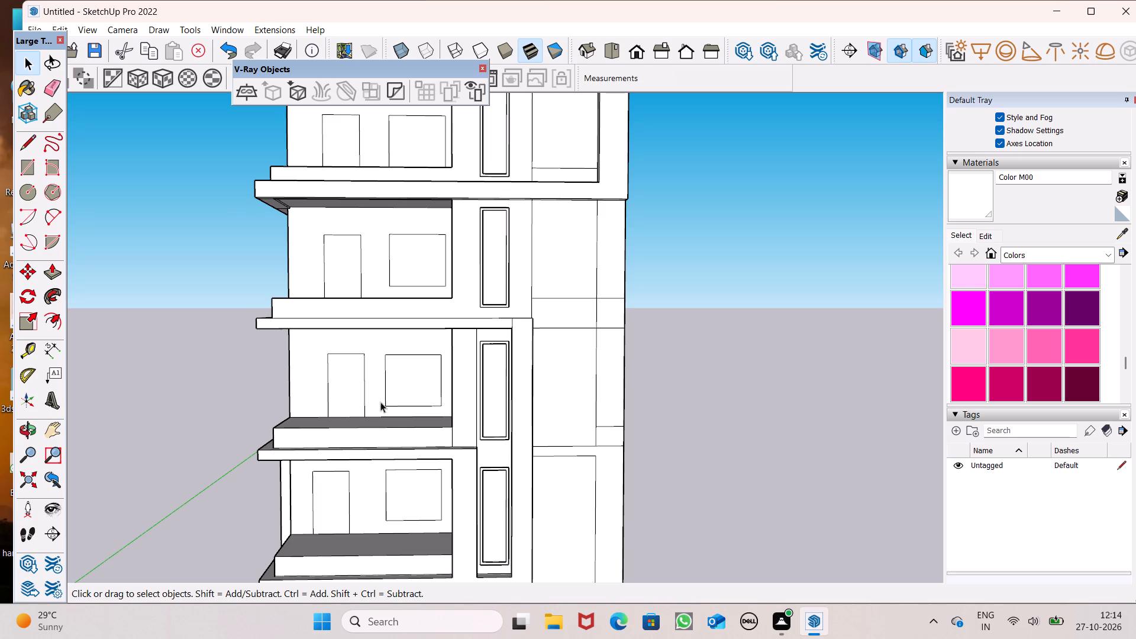
Move the window outline on the fifth floor from the top about 7 11/16" away from the door and nudge it back about 1 3/8".
middle_drag(387, 424, 374, 448)
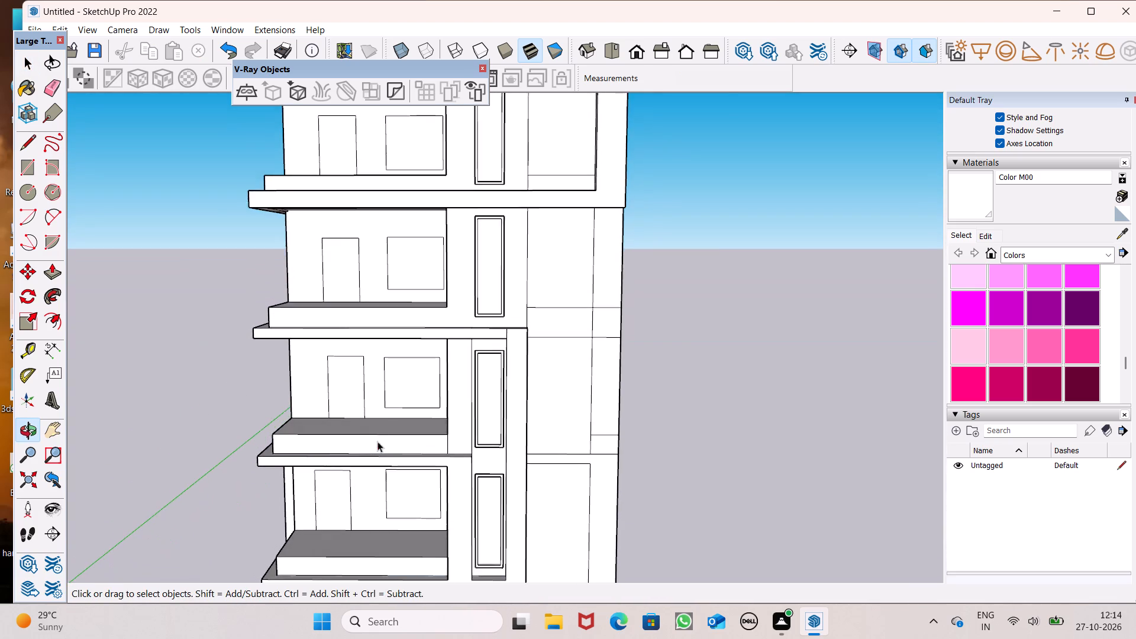
scroll(394, 412, up, 5)
double_click(415, 378)
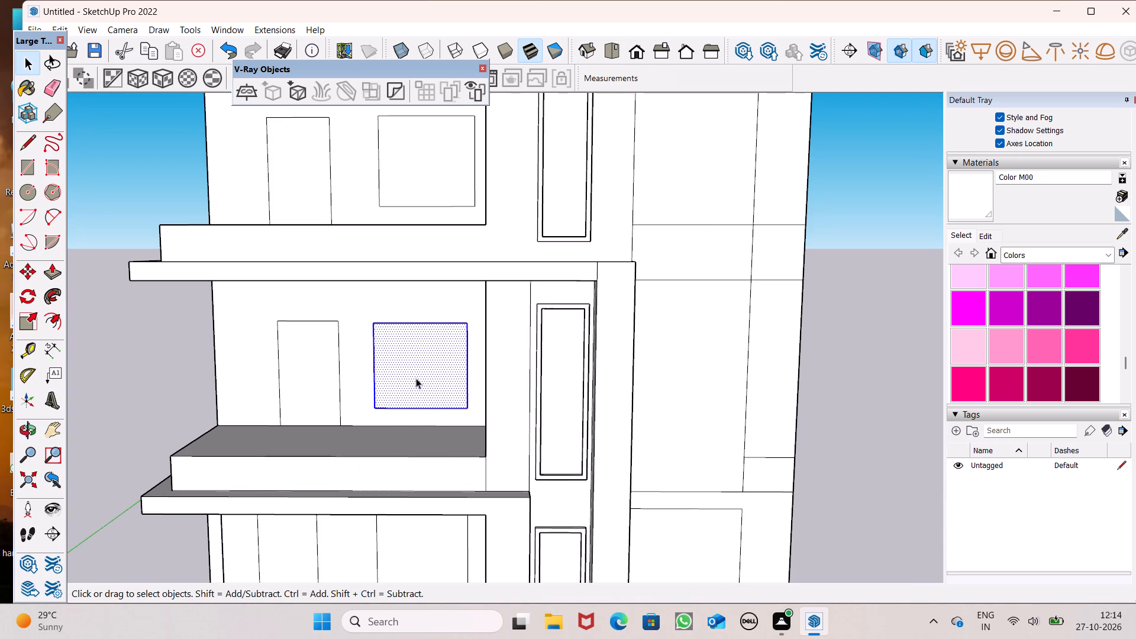
key(m)
key(Return)
scroll(447, 347, down, 3)
middle_drag(450, 348, 458, 347)
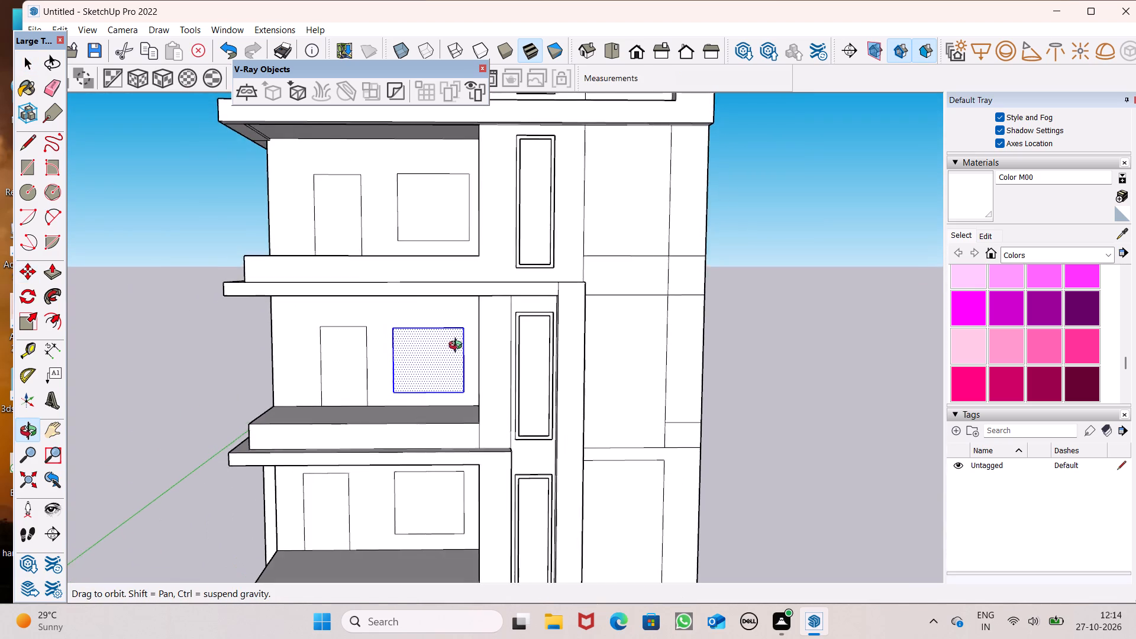
middle_drag(458, 347, 457, 350)
scroll(453, 354, up, 3)
drag(442, 366, 452, 365)
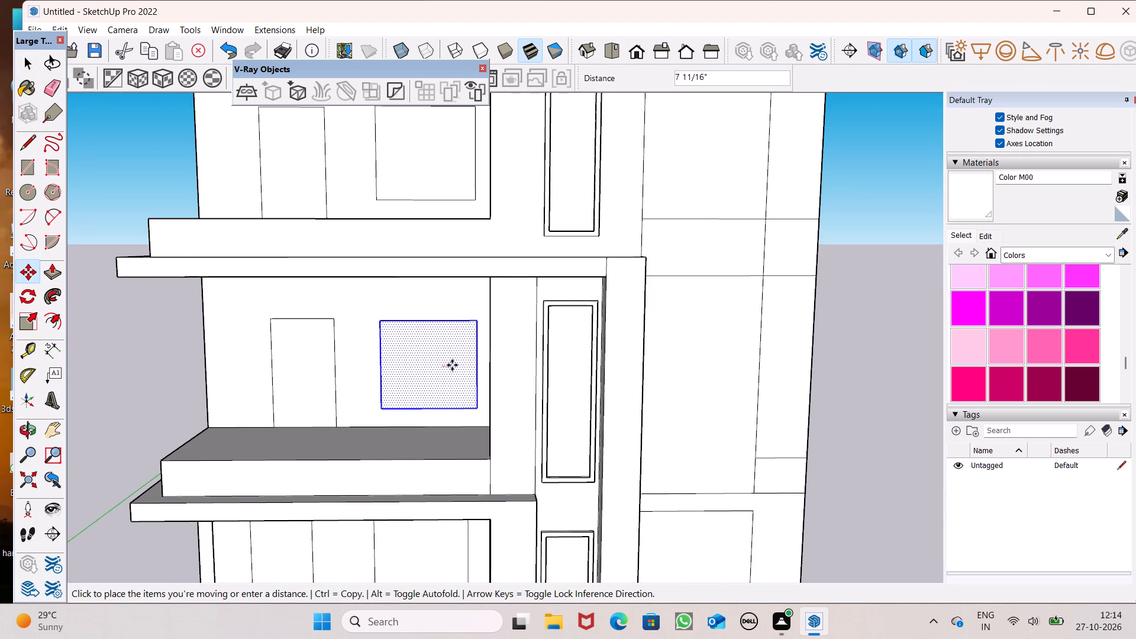
drag(452, 365, 453, 365)
click(434, 371)
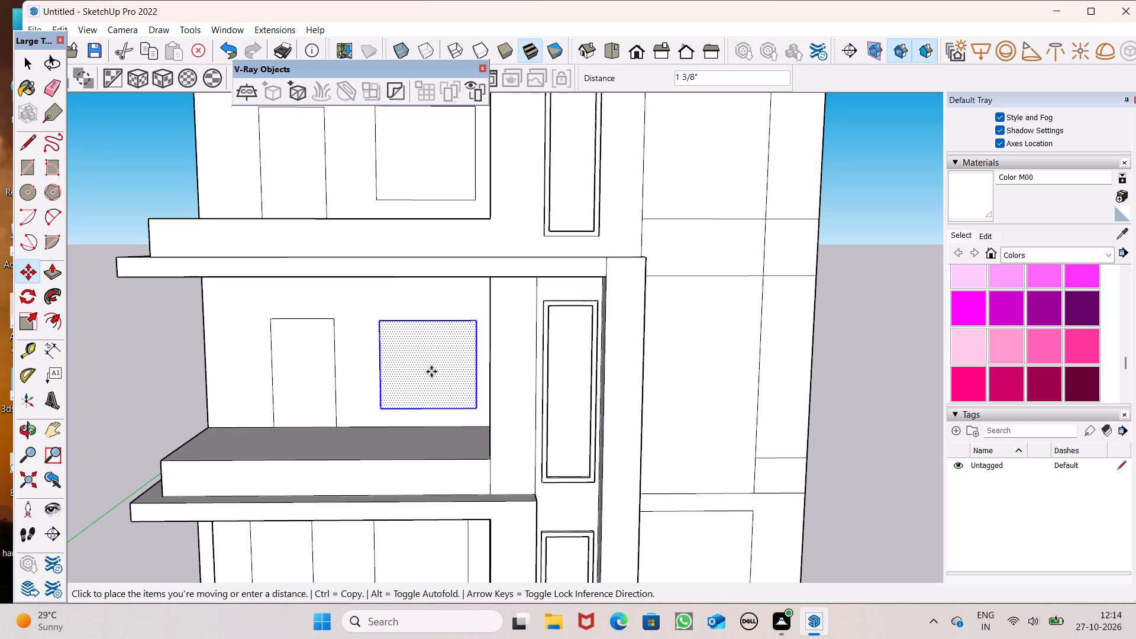
scroll(450, 319, down, 6)
key(space)
click(248, 314)
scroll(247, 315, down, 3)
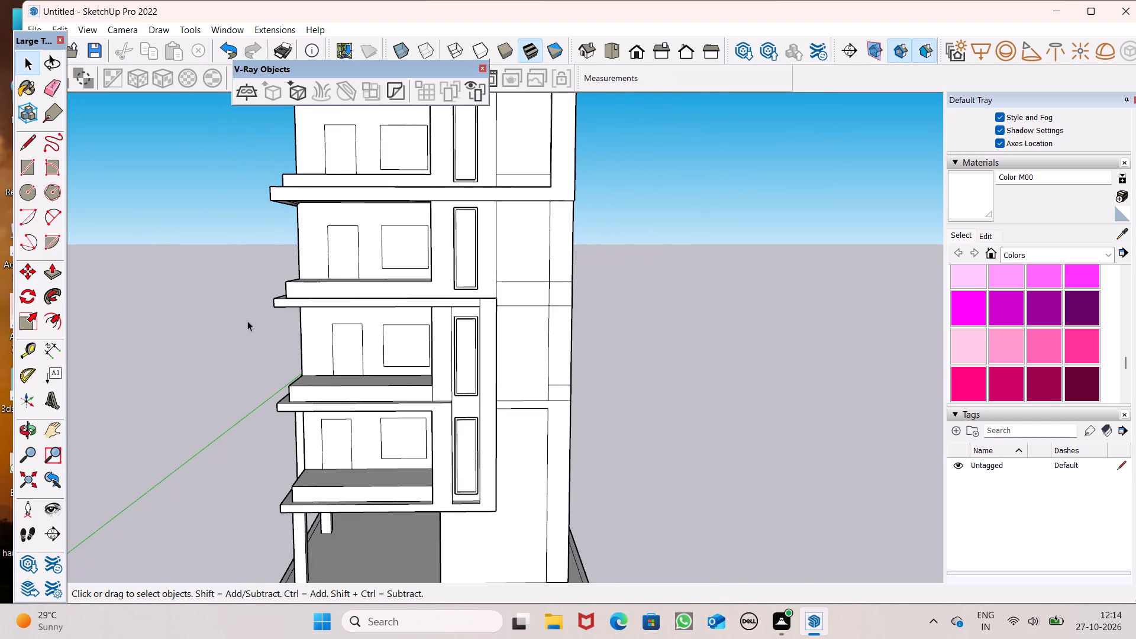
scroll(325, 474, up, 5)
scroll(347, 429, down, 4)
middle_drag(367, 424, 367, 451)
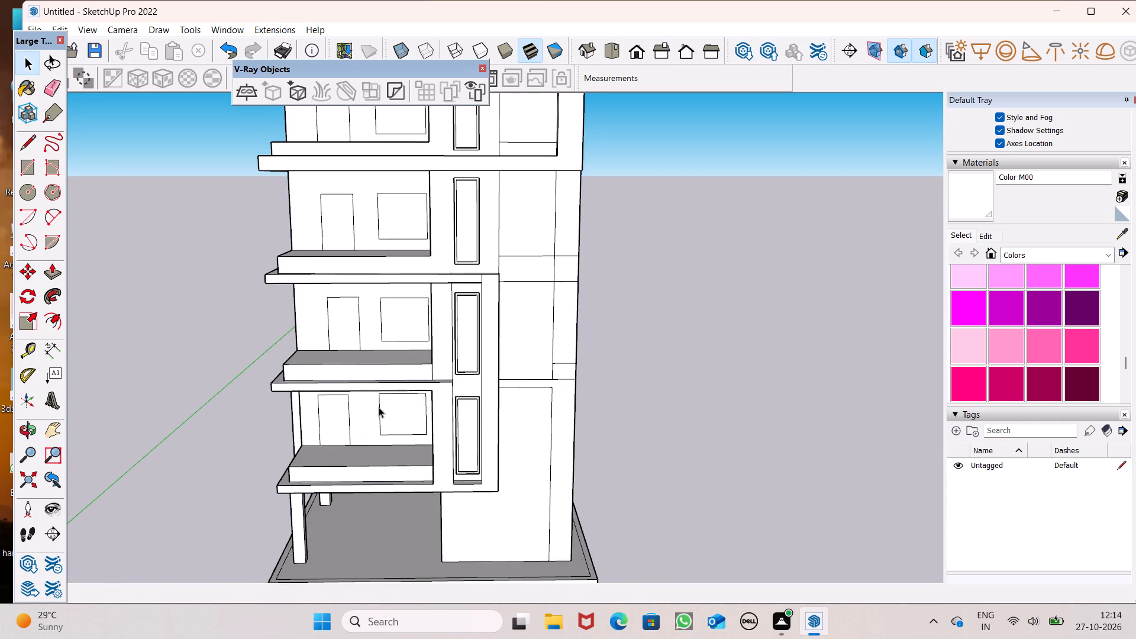
Move the door outline on the fifth floor from the top about 2 1/2" along the balcony wall, away from the window.
scroll(379, 401, down, 2)
scroll(360, 382, up, 1)
scroll(294, 342, up, 8)
double_click(385, 364)
scroll(406, 412, down, 5)
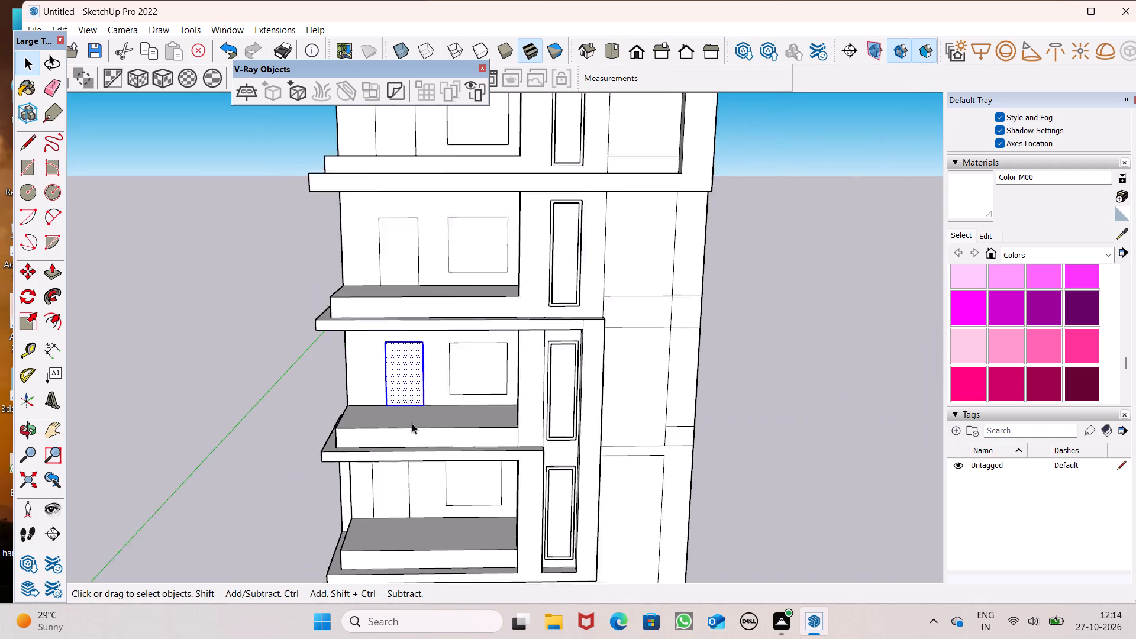
scroll(412, 423, down, 2)
key(m)
key(Return)
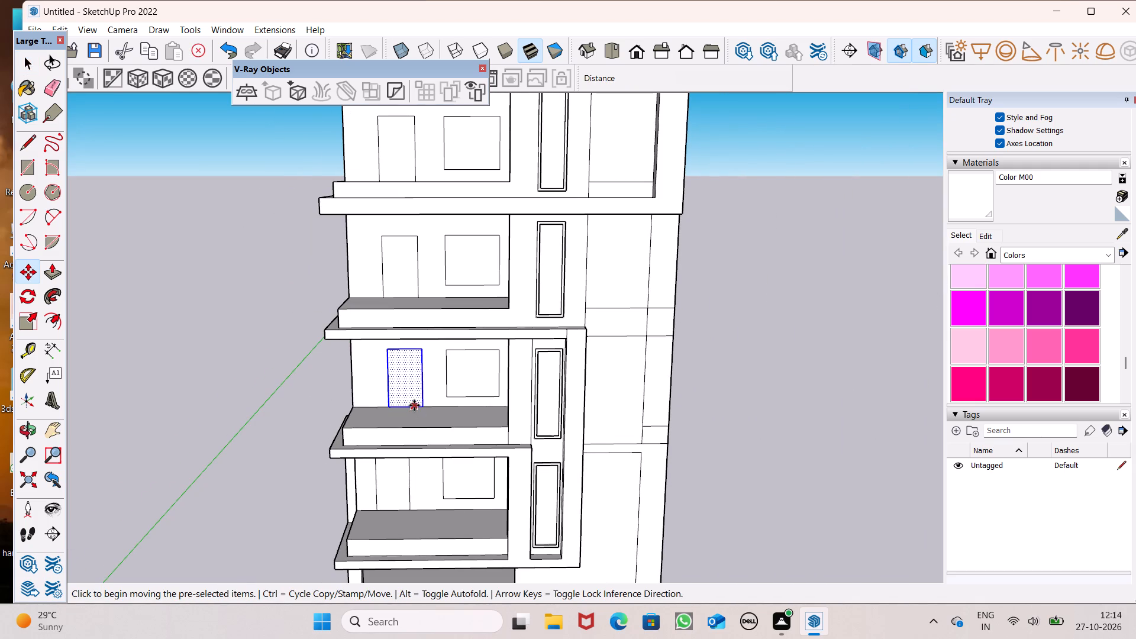
click(411, 397)
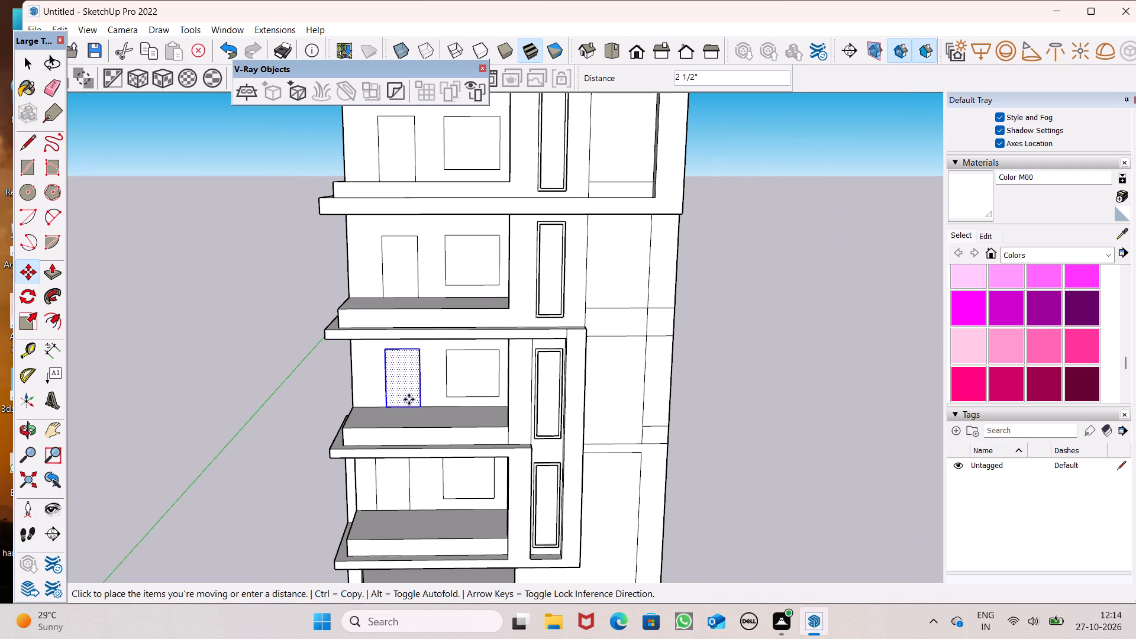
key(space)
click(288, 382)
Move the door outline on the lowest balcony floor a short distance along the wall toward the window, in line with the doors above.
scroll(376, 423, down, 2)
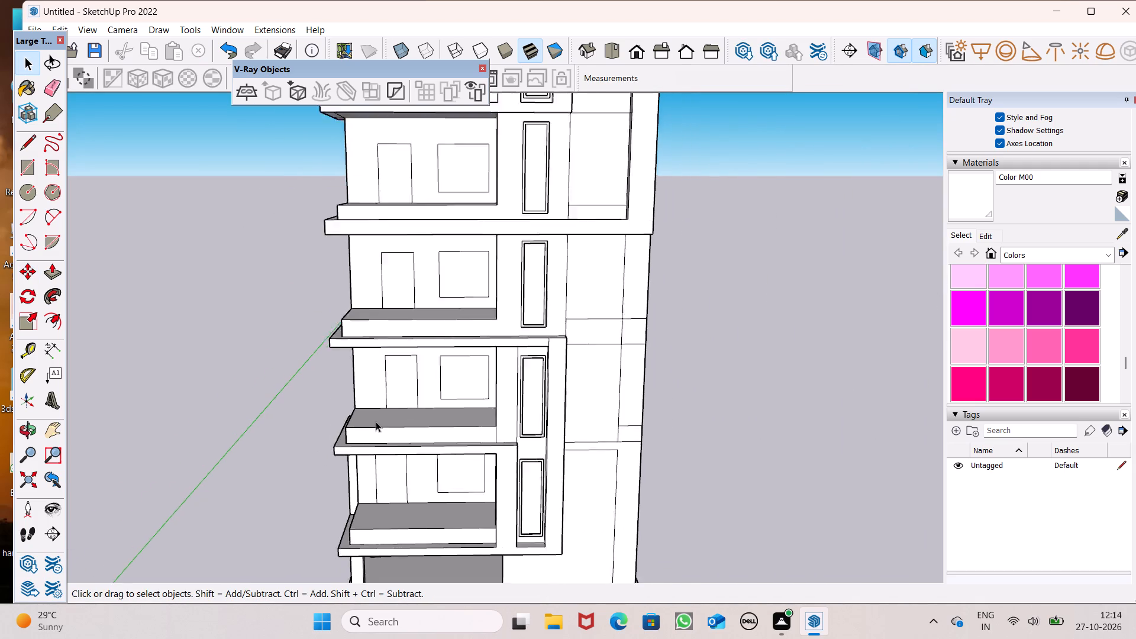
scroll(376, 421, down, 2)
scroll(410, 498, up, 7)
double_click(372, 459)
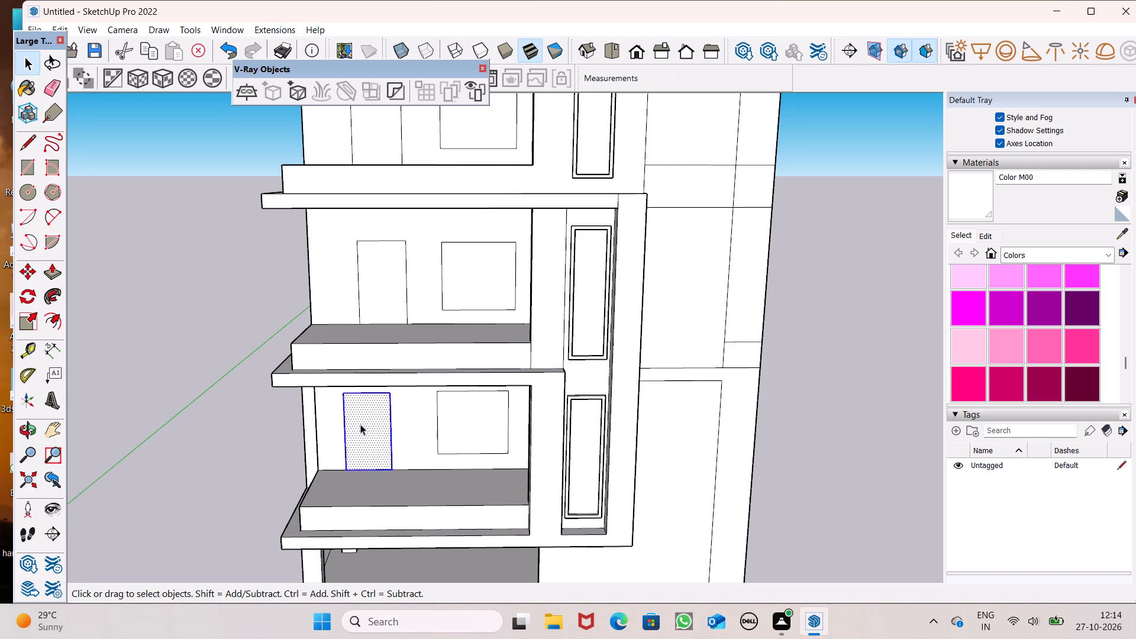
scroll(360, 424, down, 2)
key(m)
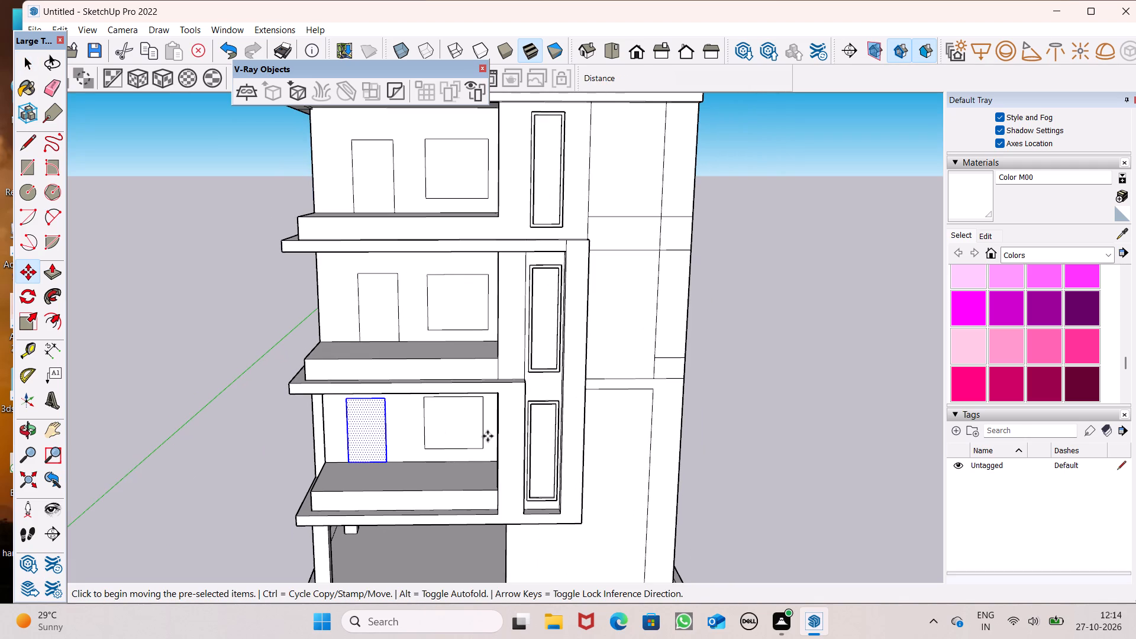
key(Return)
middle_drag(511, 443, 508, 422)
scroll(407, 464, up, 2)
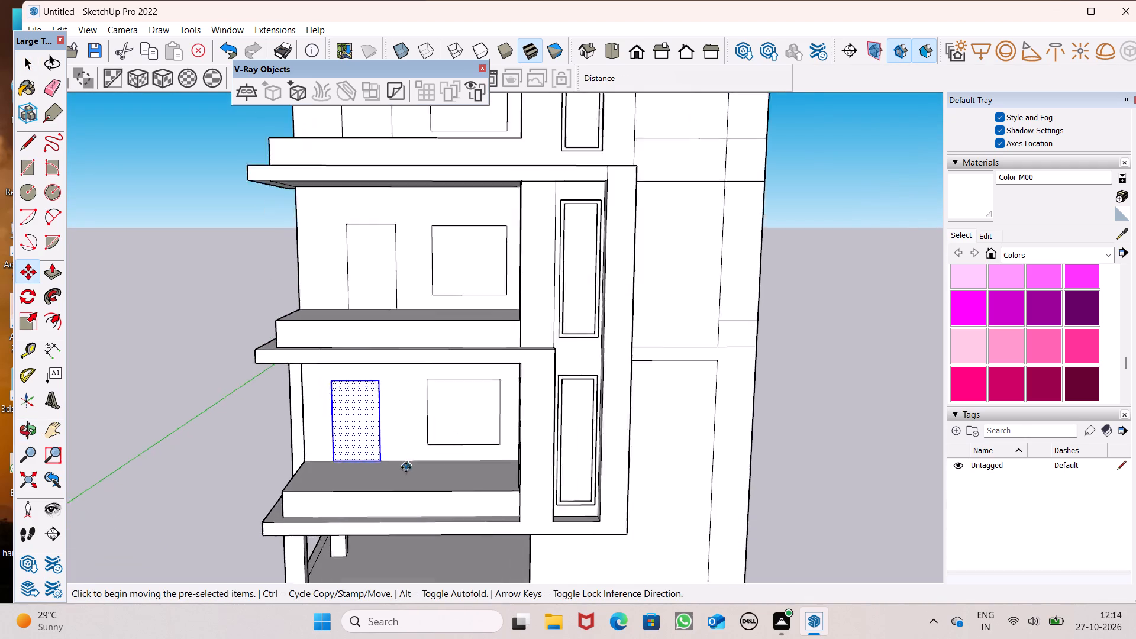
scroll(406, 467, up, 3)
scroll(376, 415, down, 4)
scroll(374, 441, up, 2)
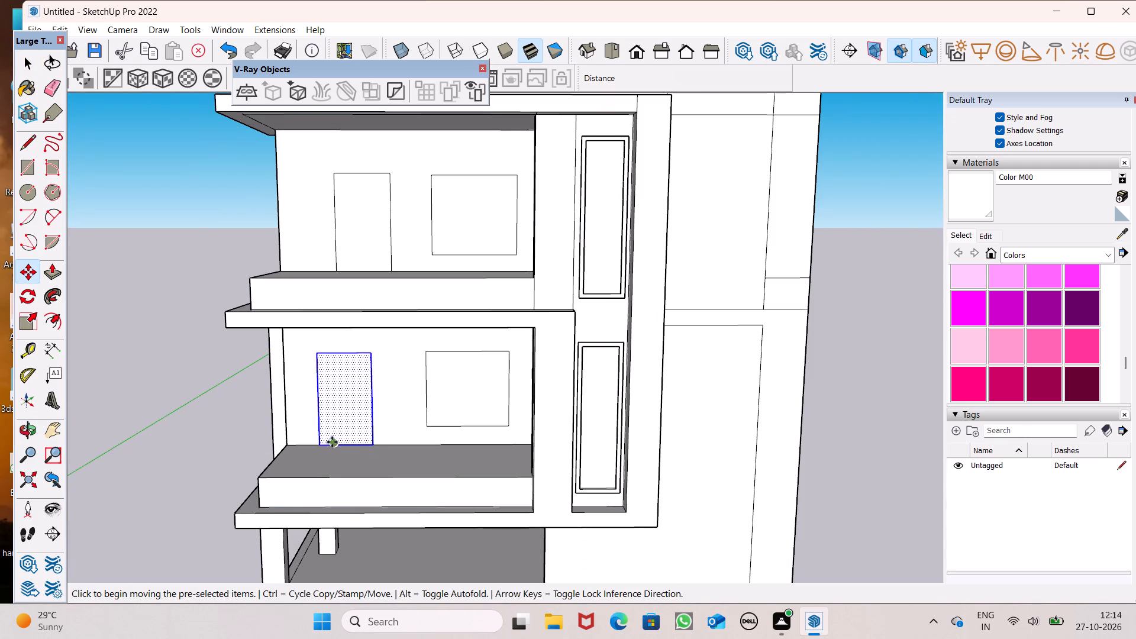
drag(360, 426, 363, 425)
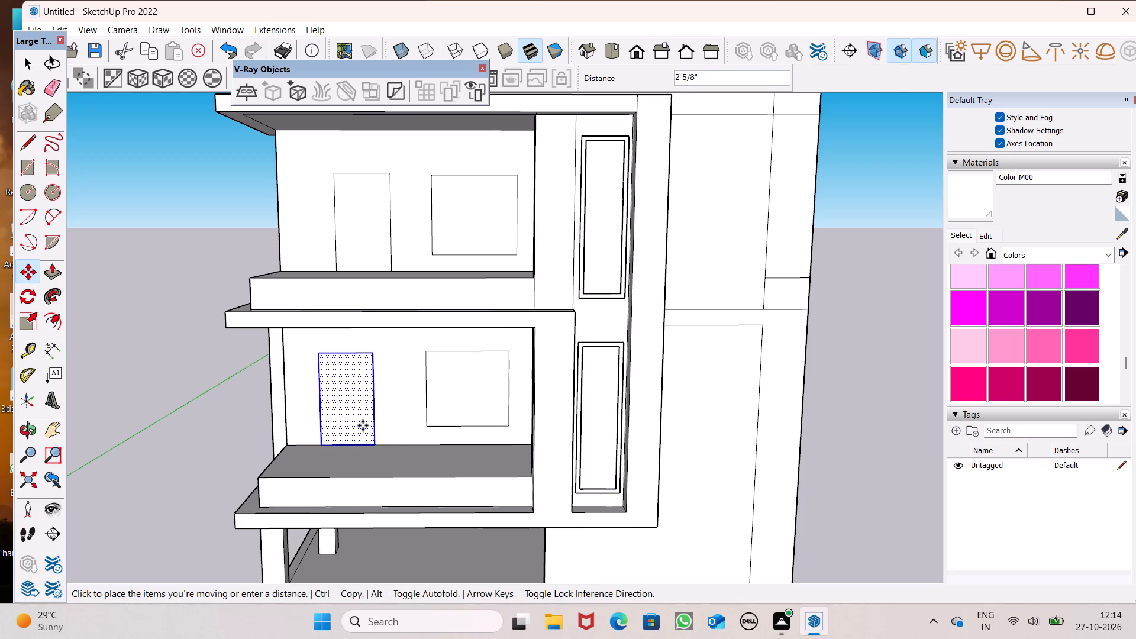
drag(363, 425, 384, 432)
key(space)
click(192, 354)
Move the window outline on the lowest balcony floor slightly away from the door, in line with the windows above.
scroll(496, 257, down, 2)
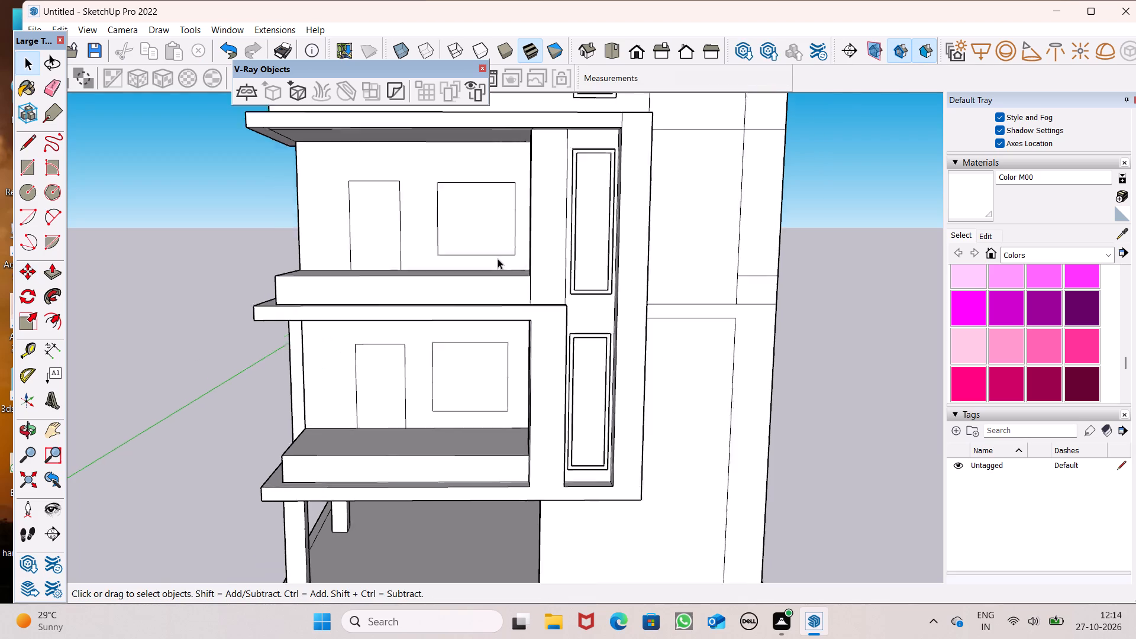
scroll(498, 259, down, 2)
middle_drag(502, 363, 502, 382)
scroll(500, 367, up, 4)
double_click(472, 357)
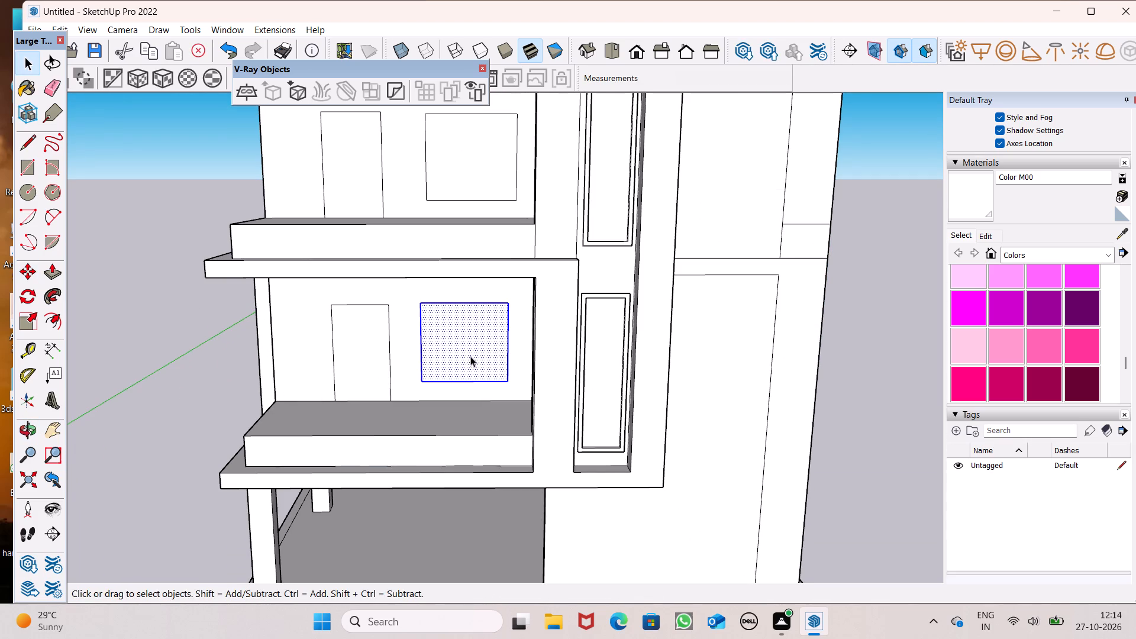
key(m)
key(Return)
scroll(495, 349, up, 3)
drag(488, 362, 499, 360)
scroll(479, 350, down, 6)
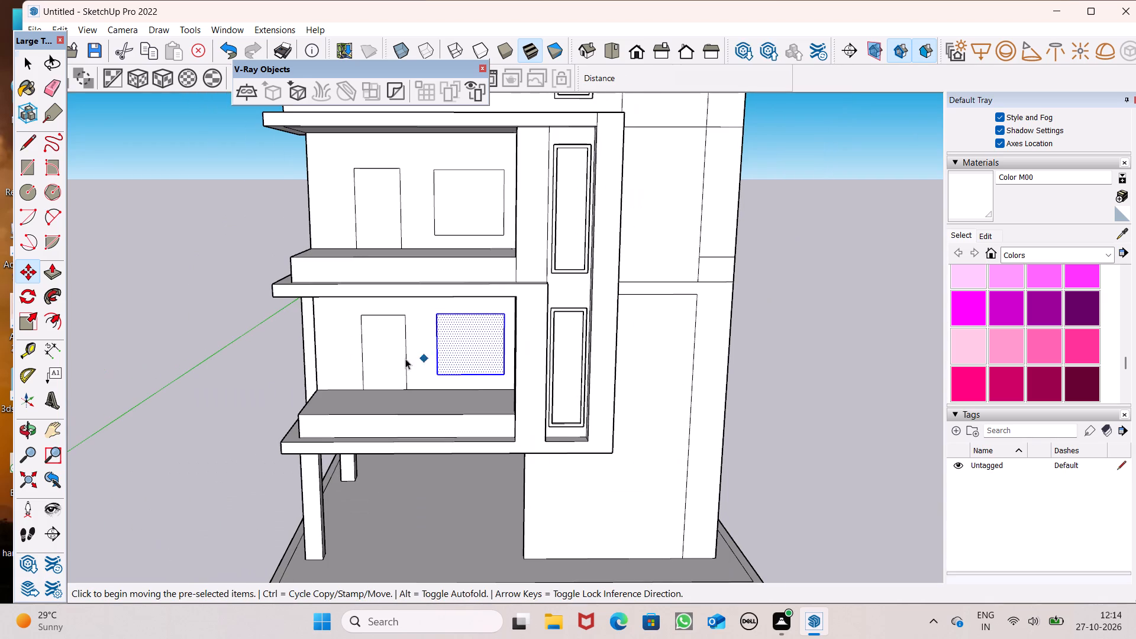
key(space)
click(231, 337)
Push the top floor's balcony door and window faces inward 6" to cut both openings through the wall.
scroll(404, 417, down, 4)
scroll(524, 362, down, 6)
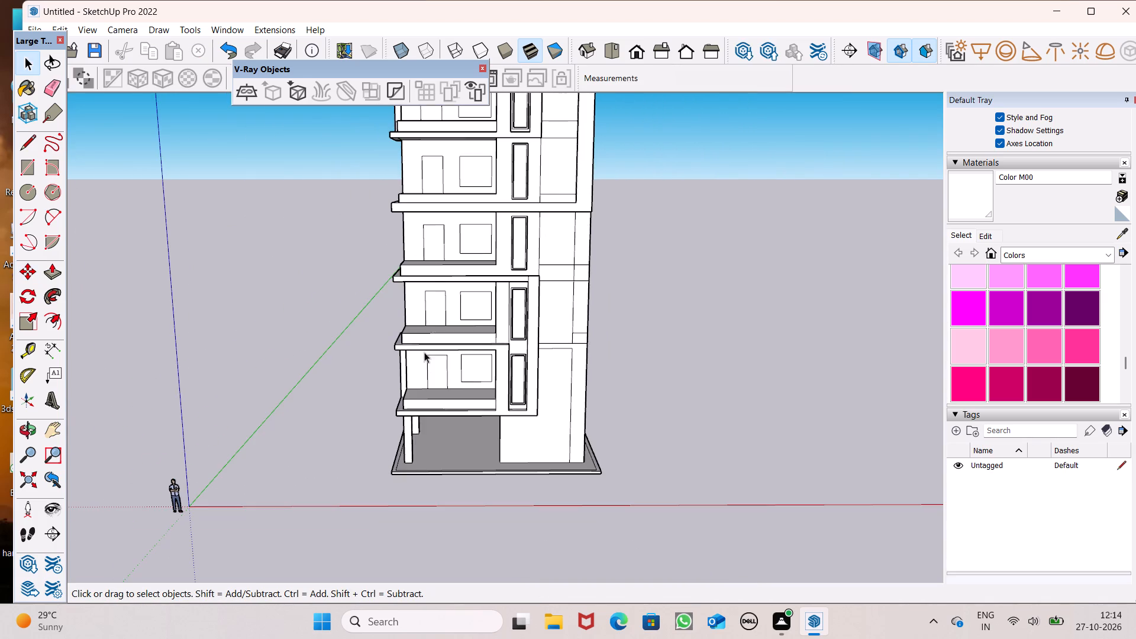
scroll(437, 351, down, 7)
scroll(407, 230, up, 1)
scroll(429, 159, up, 6)
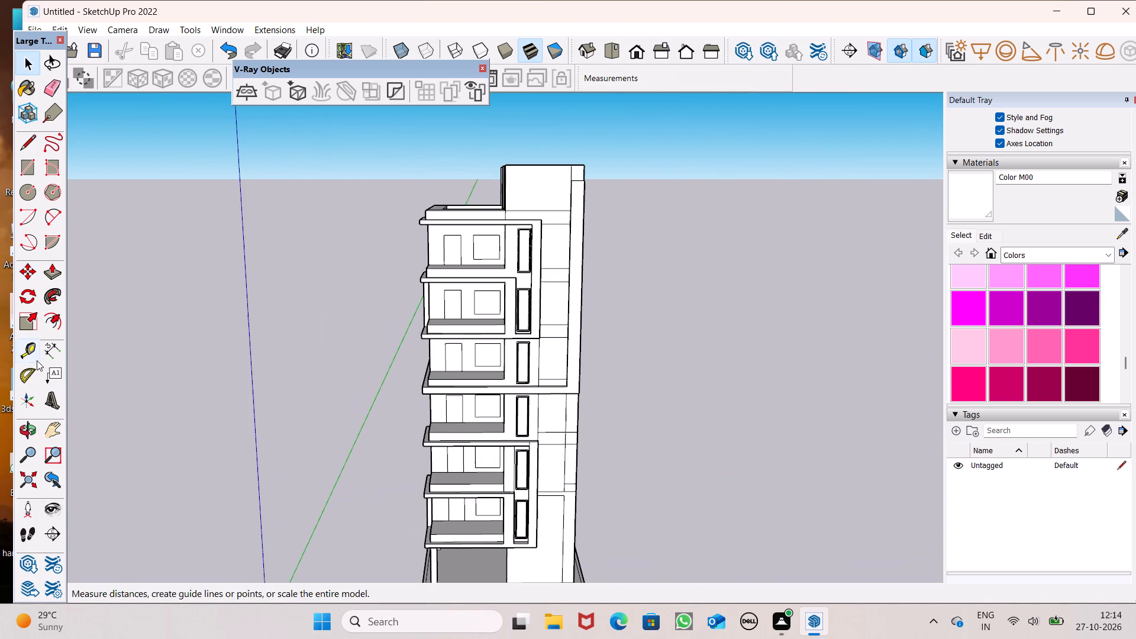
click(46, 272)
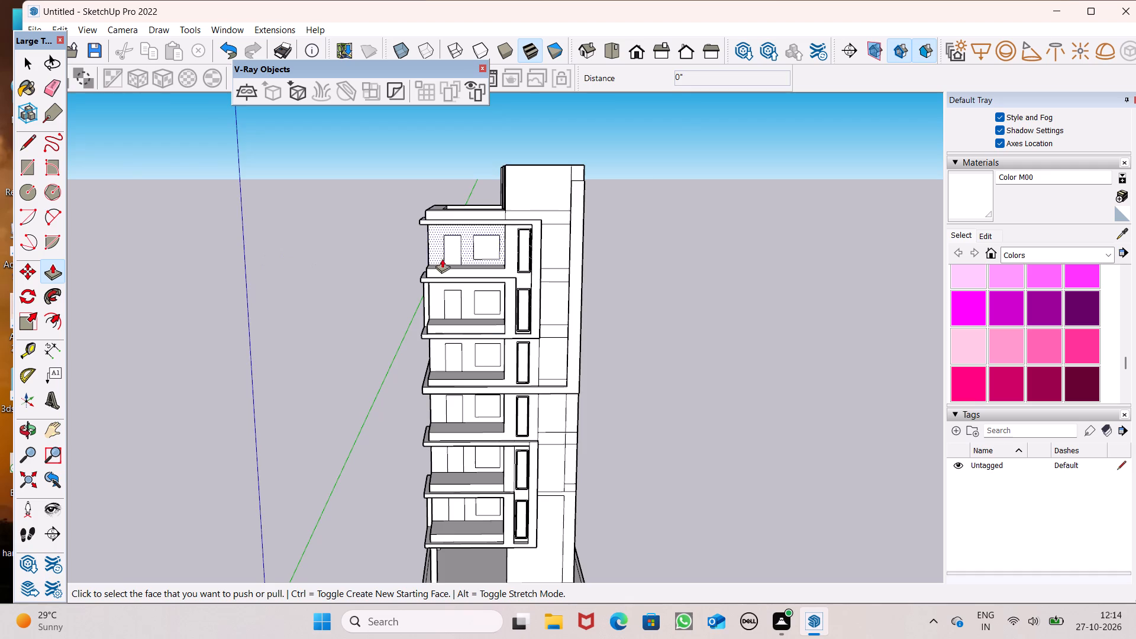
scroll(457, 246, up, 7)
scroll(510, 276, up, 3)
scroll(418, 292, up, 5)
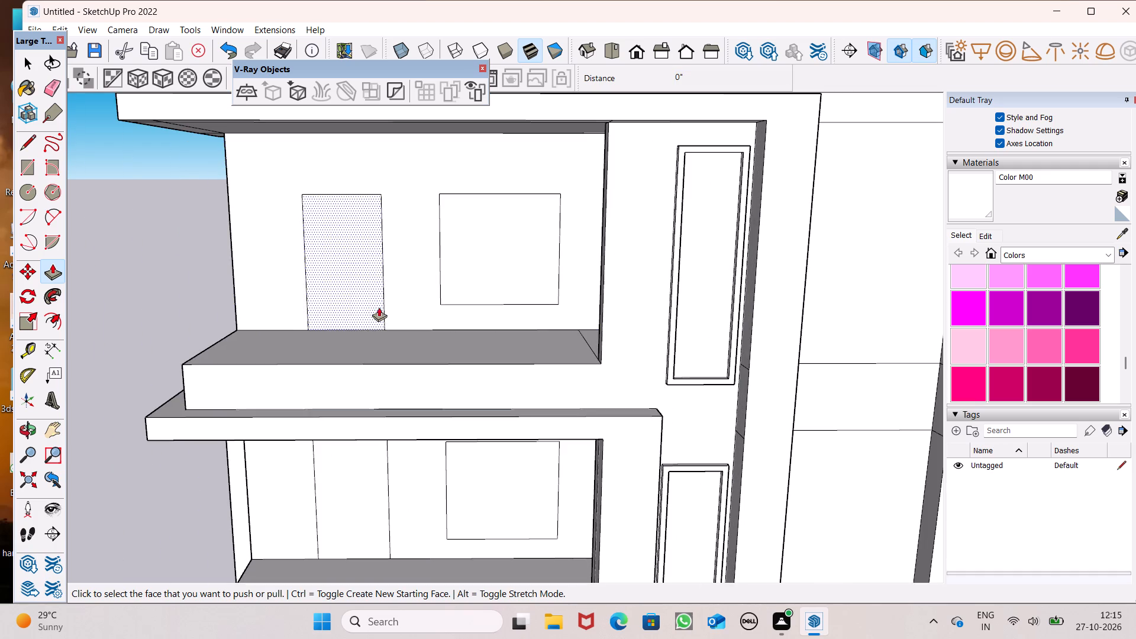
drag(326, 321, 337, 304)
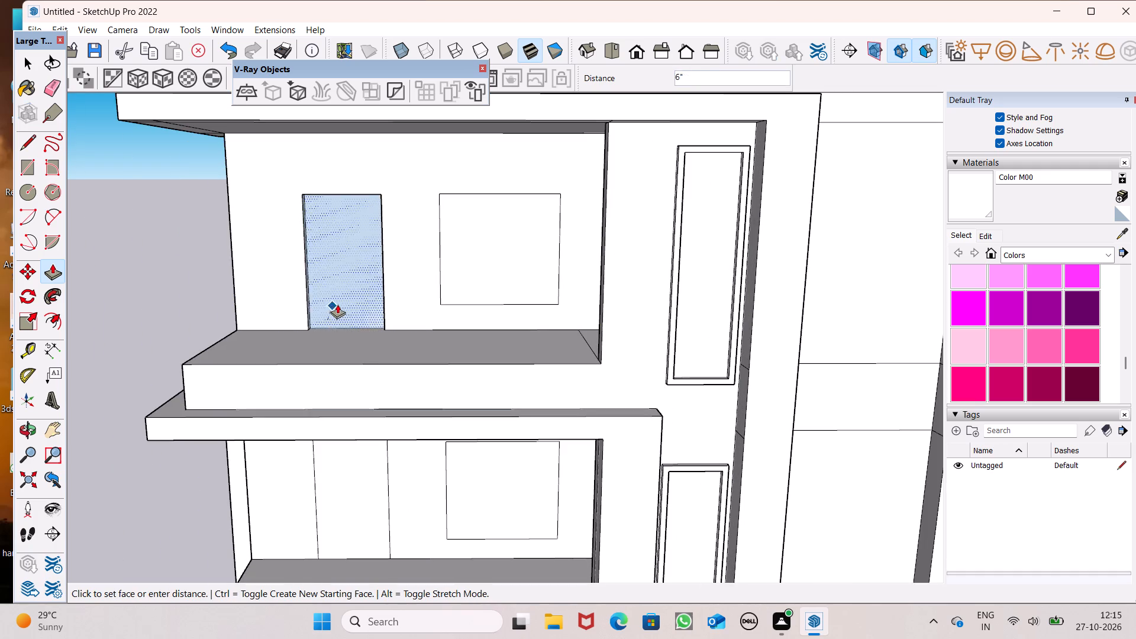
drag(337, 304, 373, 264)
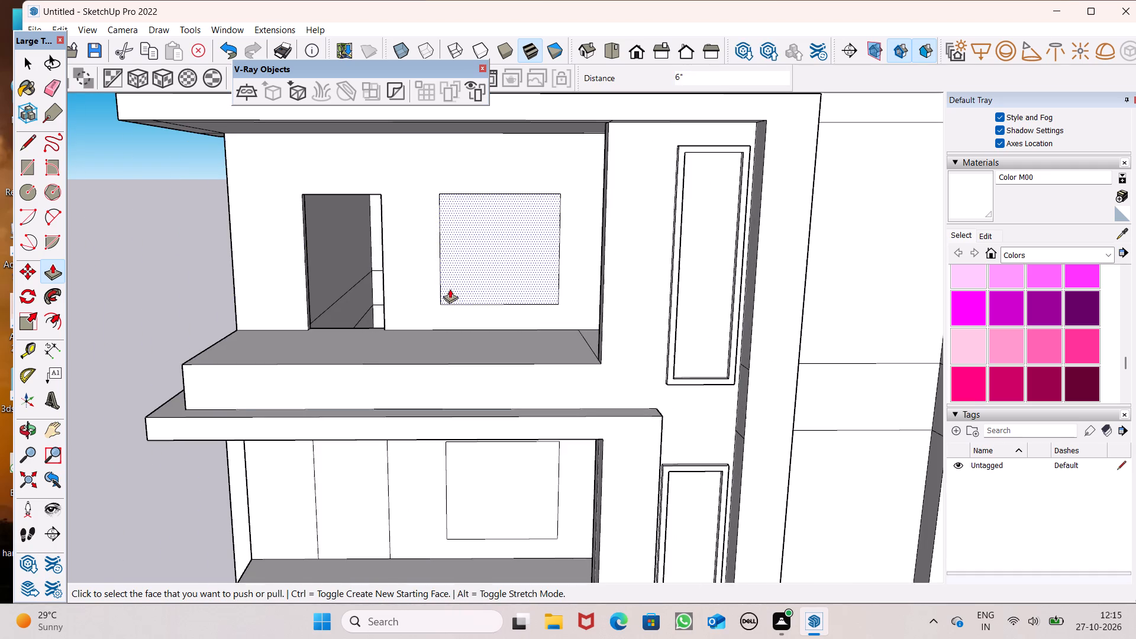
drag(455, 297, 476, 266)
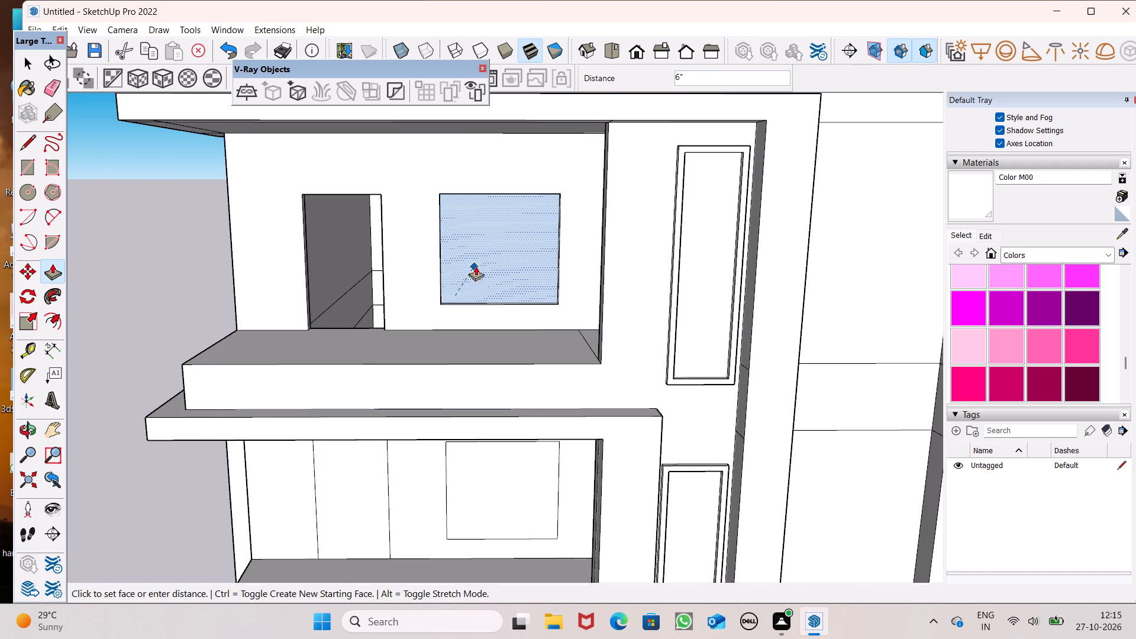
drag(476, 266, 488, 260)
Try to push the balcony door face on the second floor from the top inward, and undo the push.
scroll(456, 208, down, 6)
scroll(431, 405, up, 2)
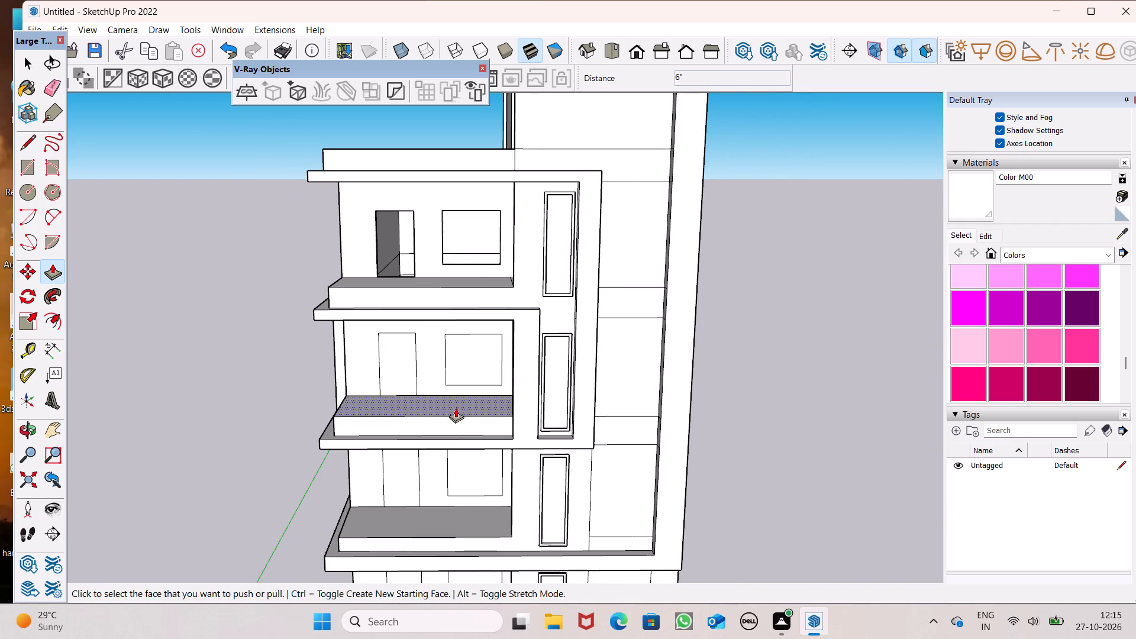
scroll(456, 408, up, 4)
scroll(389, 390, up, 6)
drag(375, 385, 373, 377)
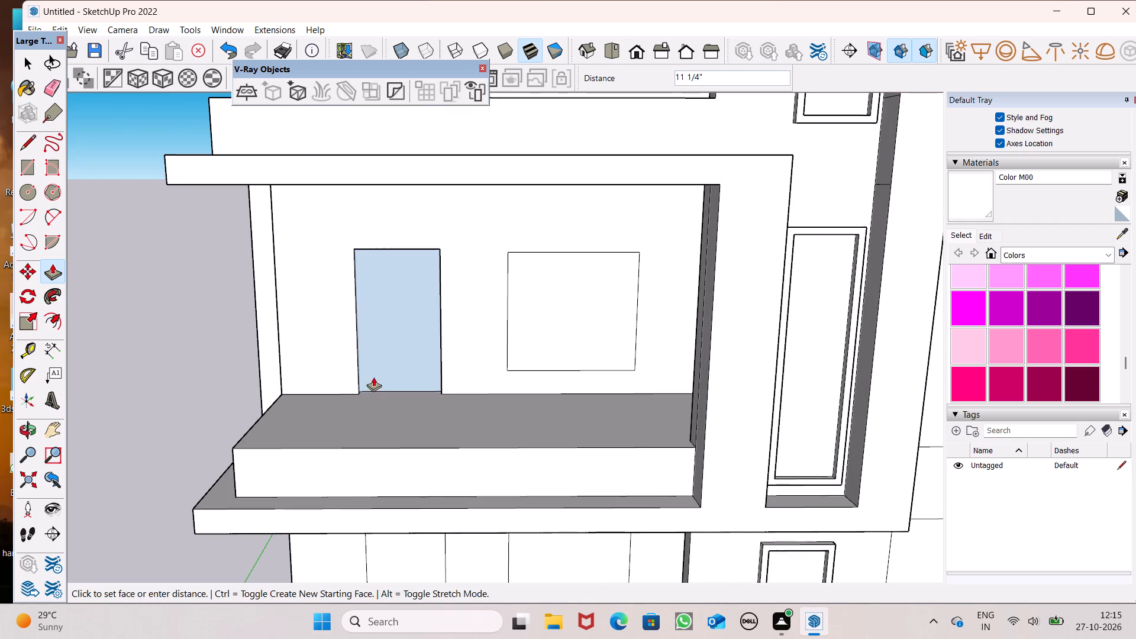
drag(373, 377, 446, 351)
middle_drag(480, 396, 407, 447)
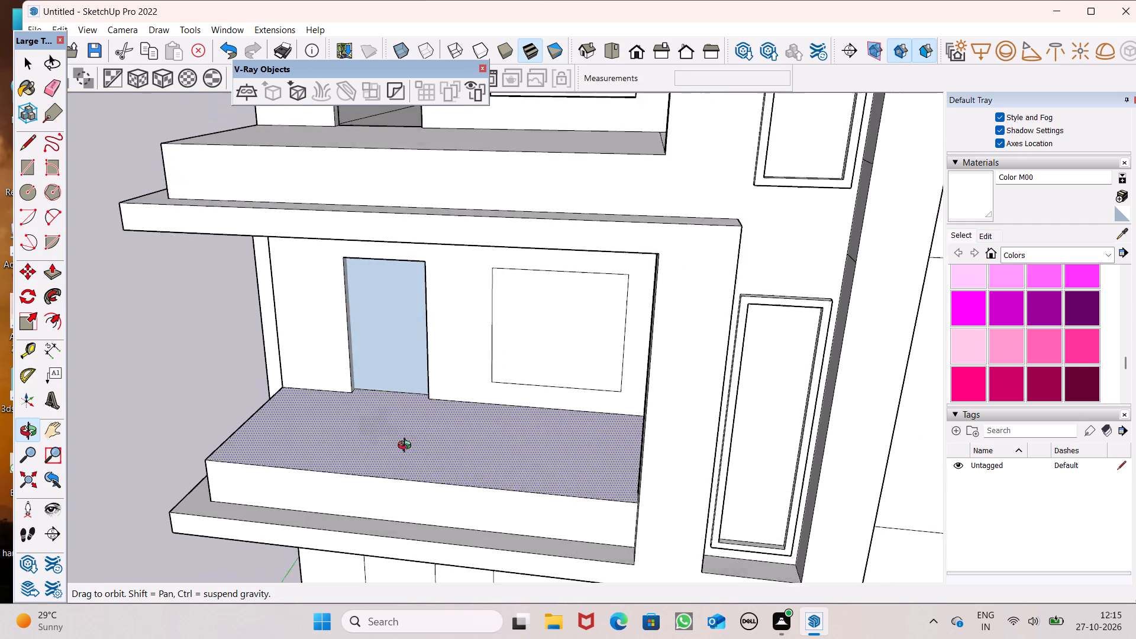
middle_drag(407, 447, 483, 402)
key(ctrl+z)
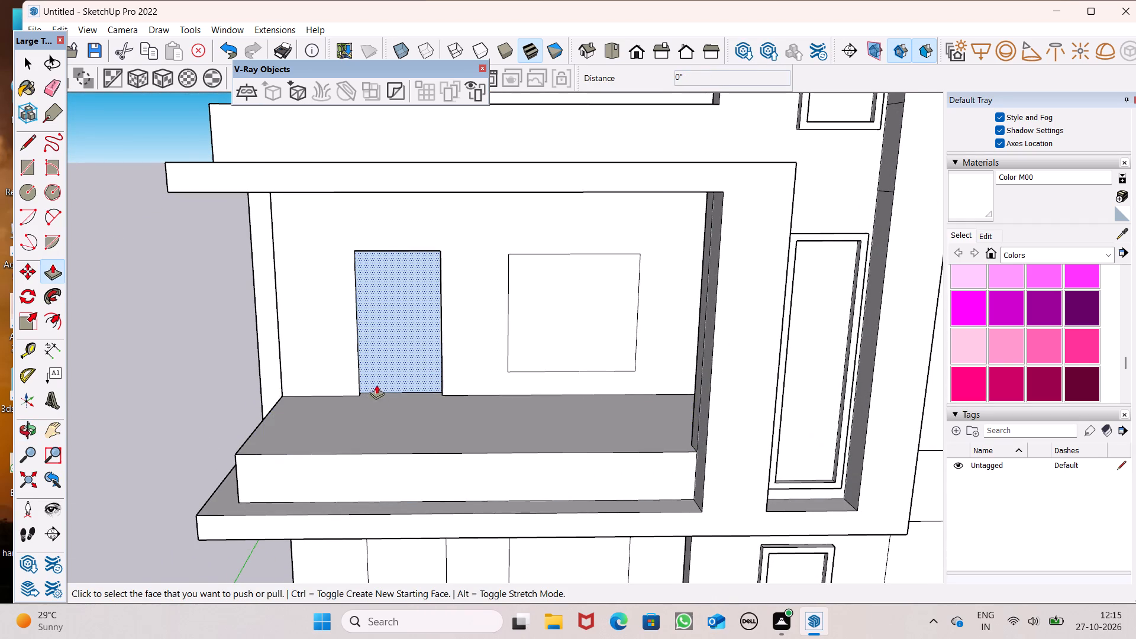
Push the balcony door and window faces on the second floor from the top inward 6" to cut through the wall.
scroll(434, 388, up, 1)
drag(369, 385, 376, 364)
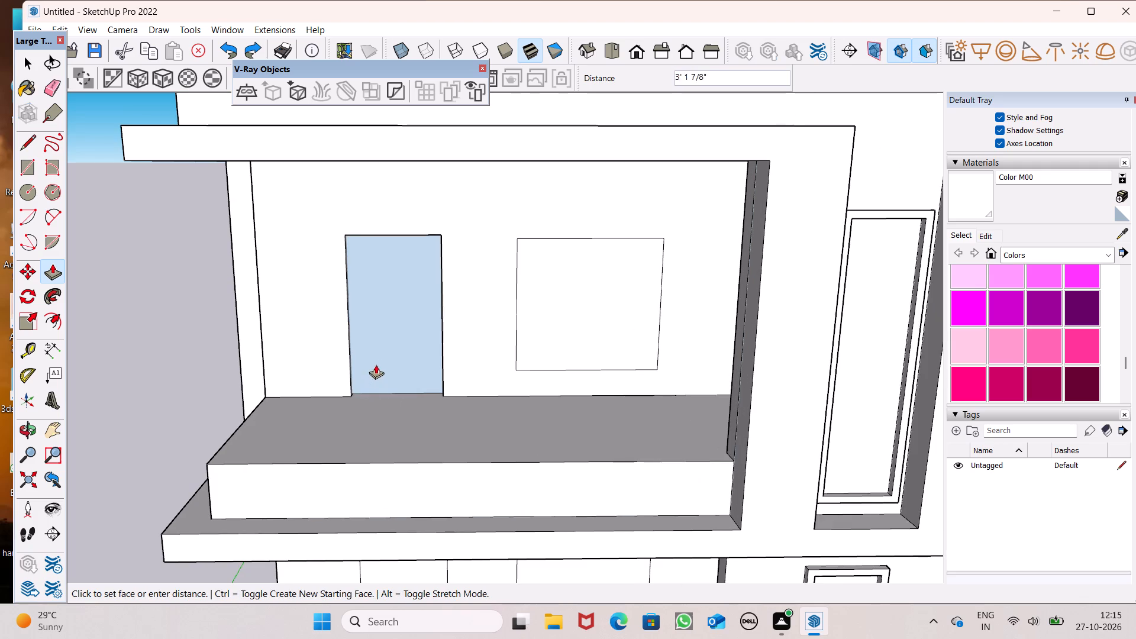
drag(376, 364, 419, 341)
scroll(437, 295, down, 4)
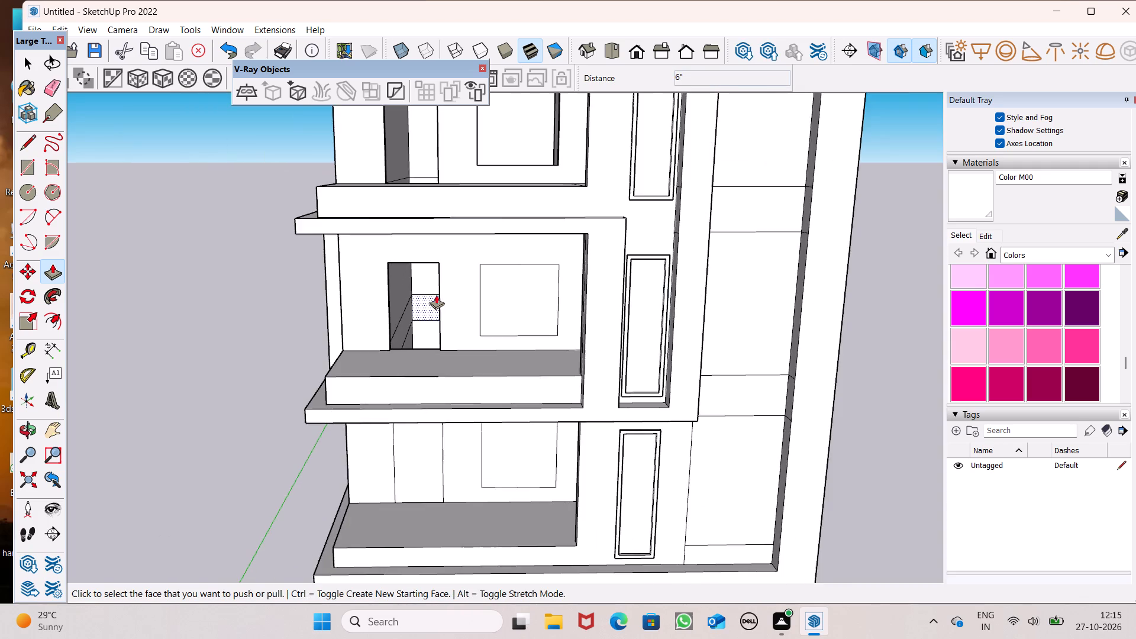
scroll(518, 294, up, 5)
drag(483, 353, 483, 352)
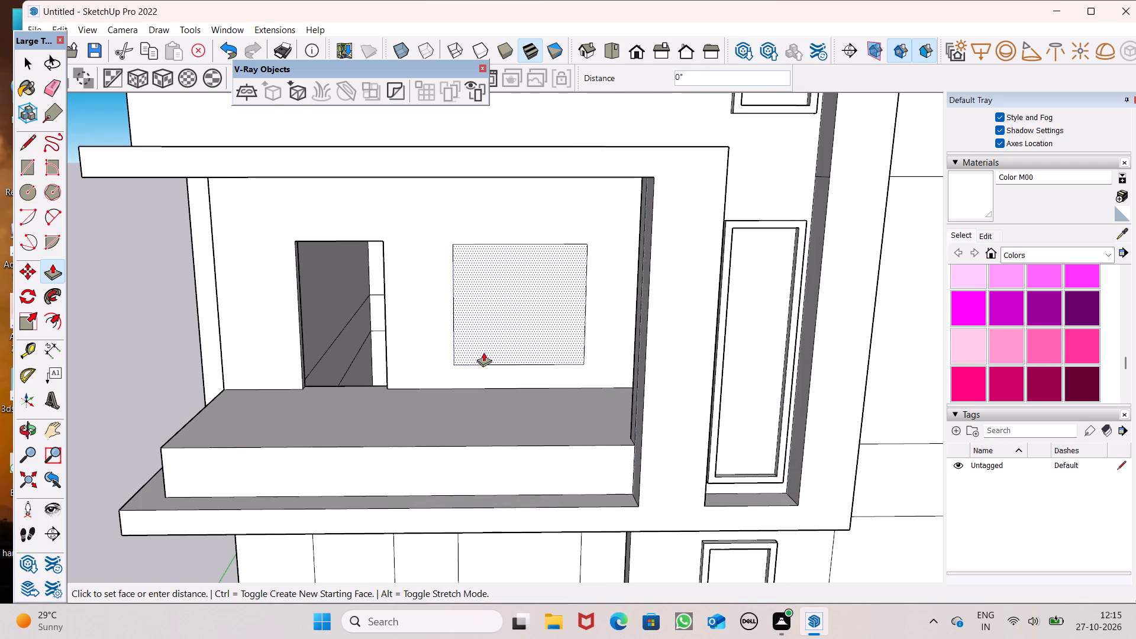
drag(483, 352, 511, 333)
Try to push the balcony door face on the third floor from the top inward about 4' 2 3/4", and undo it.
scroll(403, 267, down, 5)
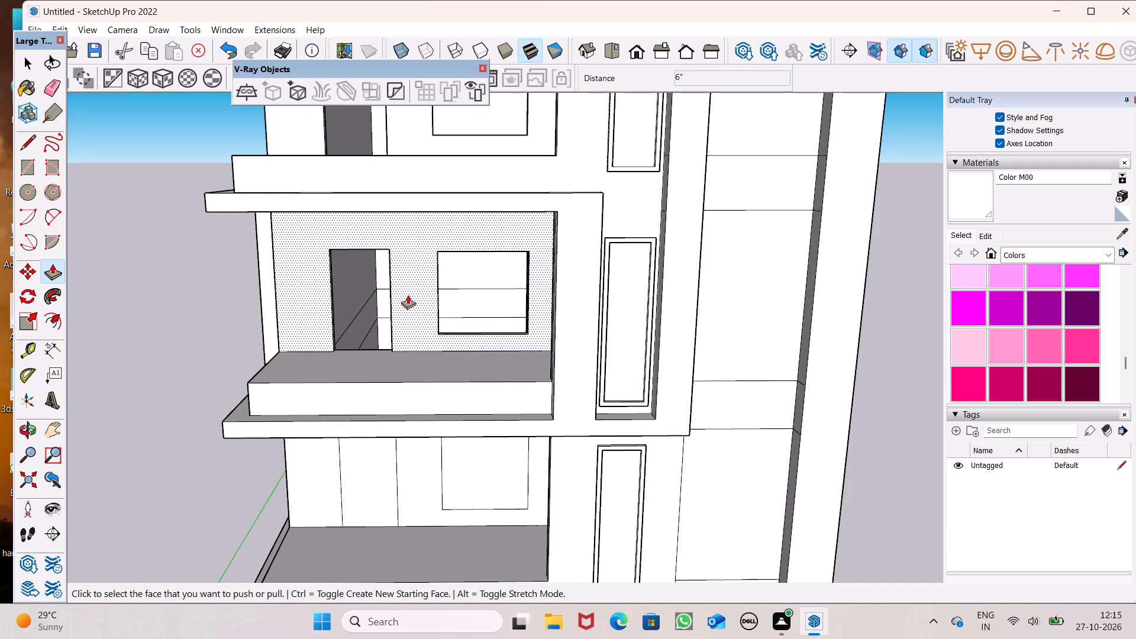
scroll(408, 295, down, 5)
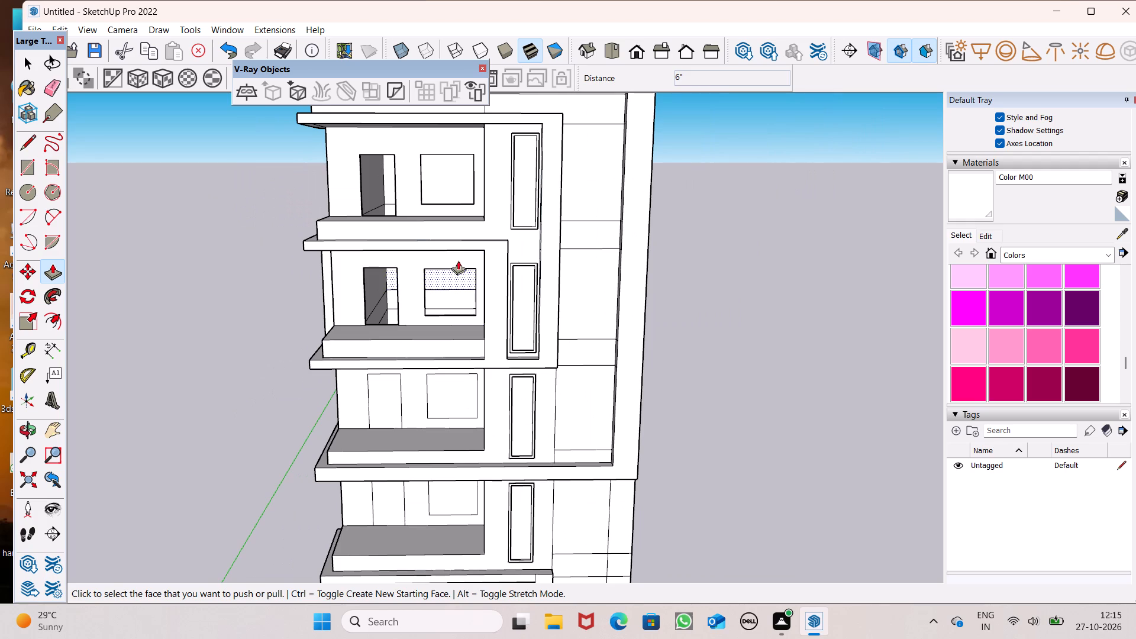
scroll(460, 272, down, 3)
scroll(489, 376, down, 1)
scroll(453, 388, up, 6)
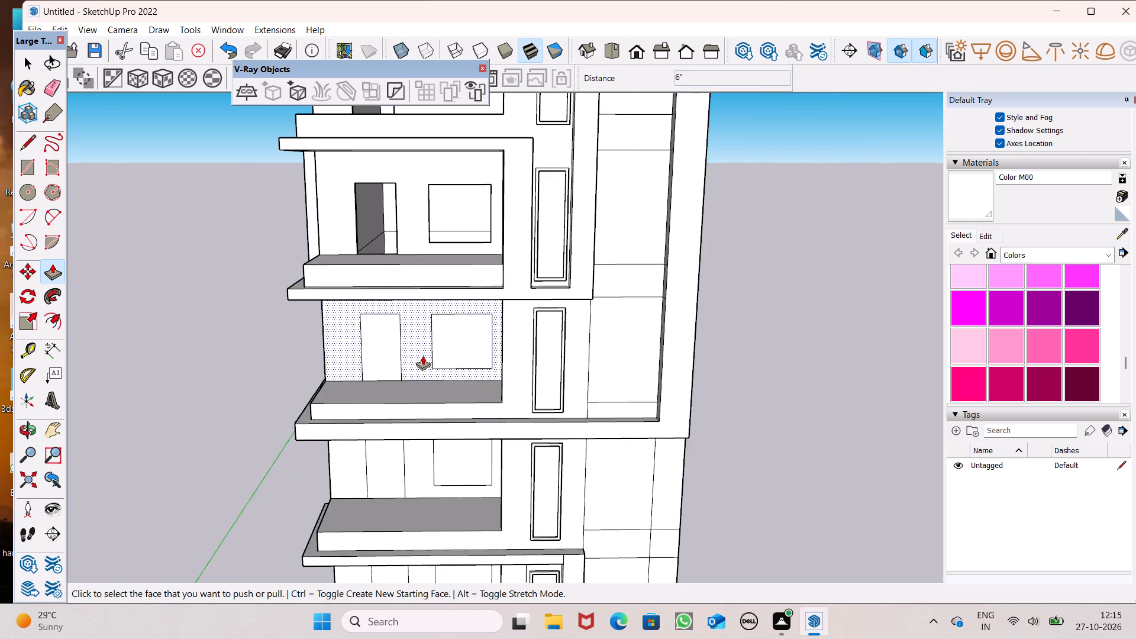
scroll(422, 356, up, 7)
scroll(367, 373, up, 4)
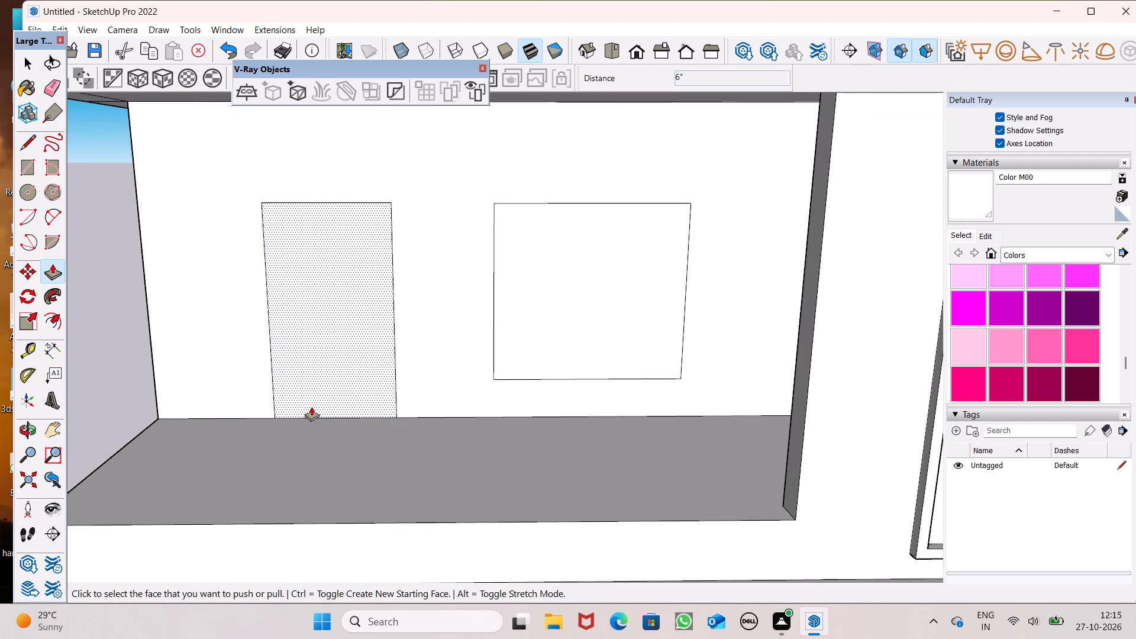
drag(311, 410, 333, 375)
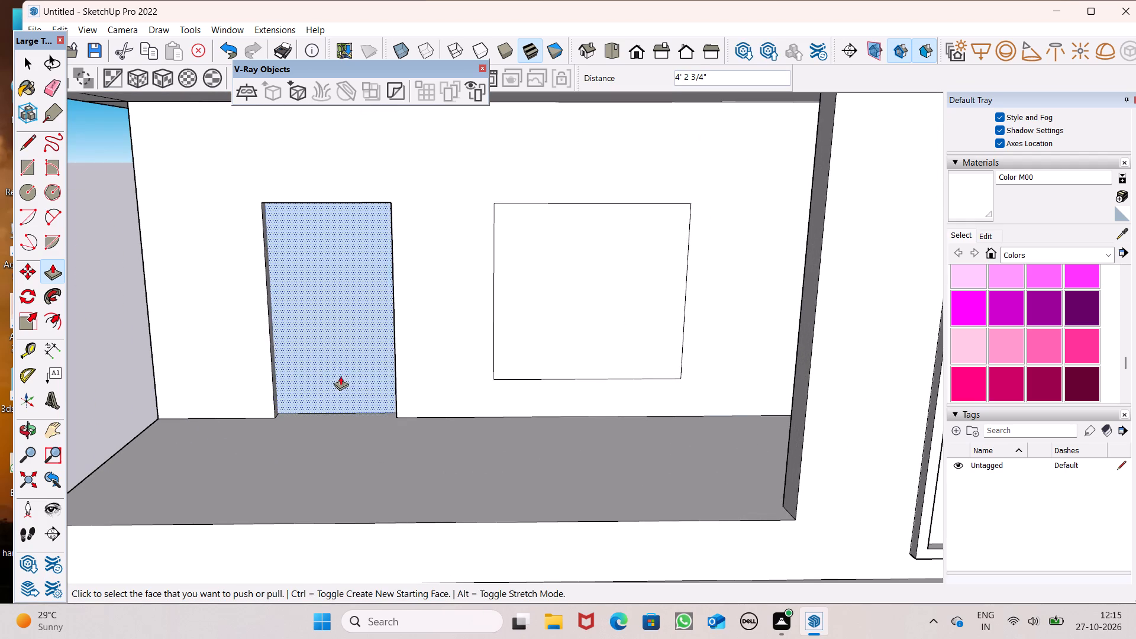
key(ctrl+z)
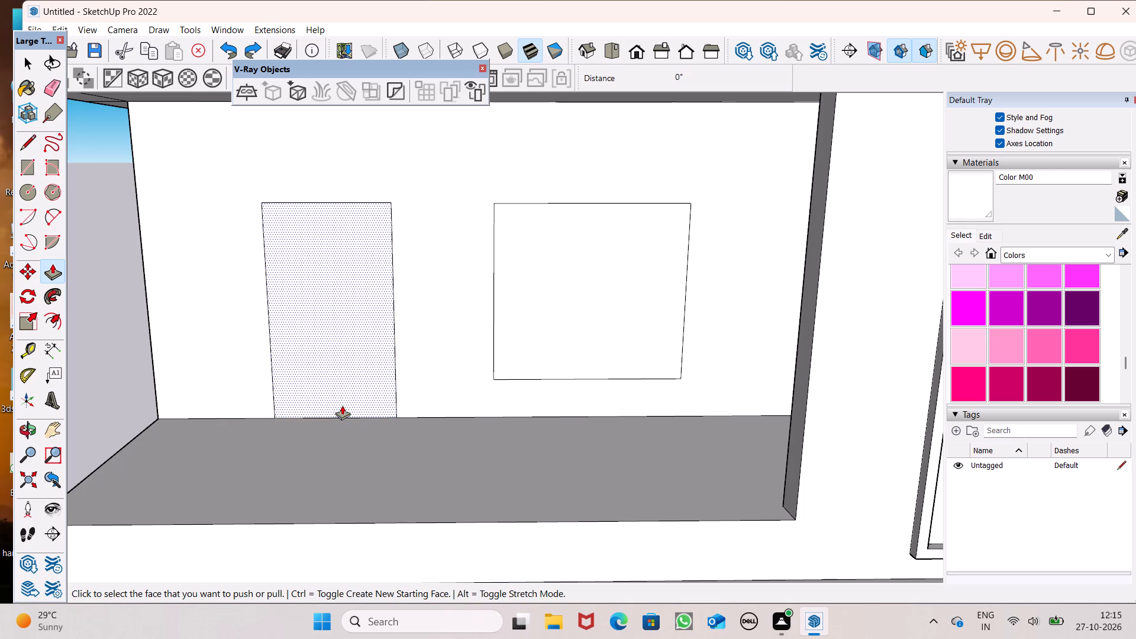
Push the balcony door and window faces on the third floor from the top inward 6" to cut through the wall.
drag(301, 409, 317, 398)
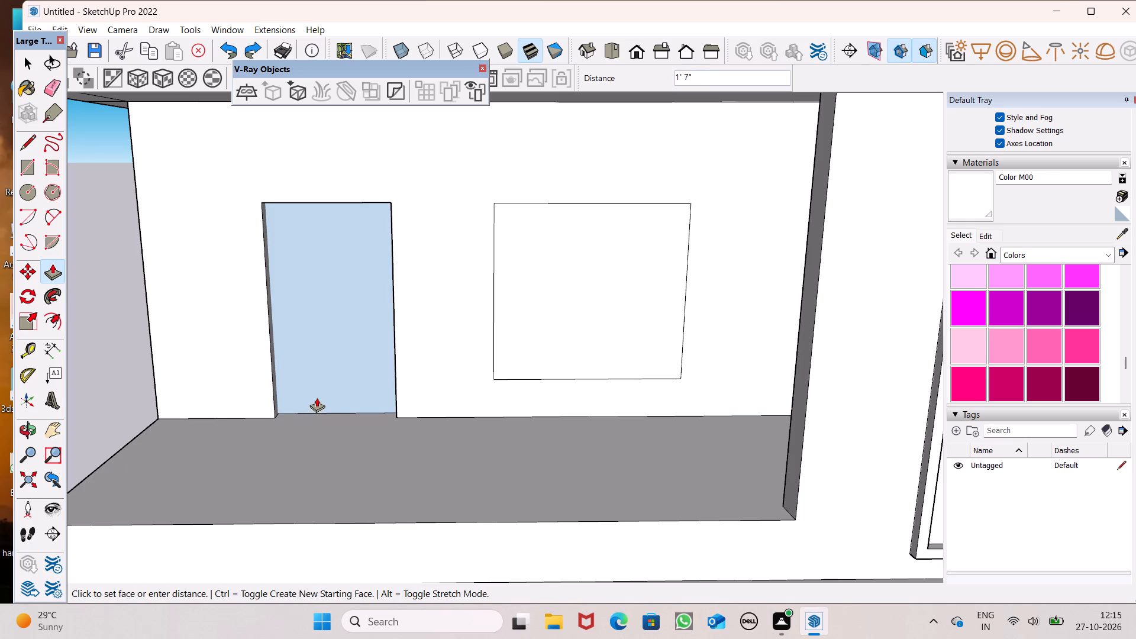
drag(317, 398, 340, 386)
drag(508, 372, 526, 348)
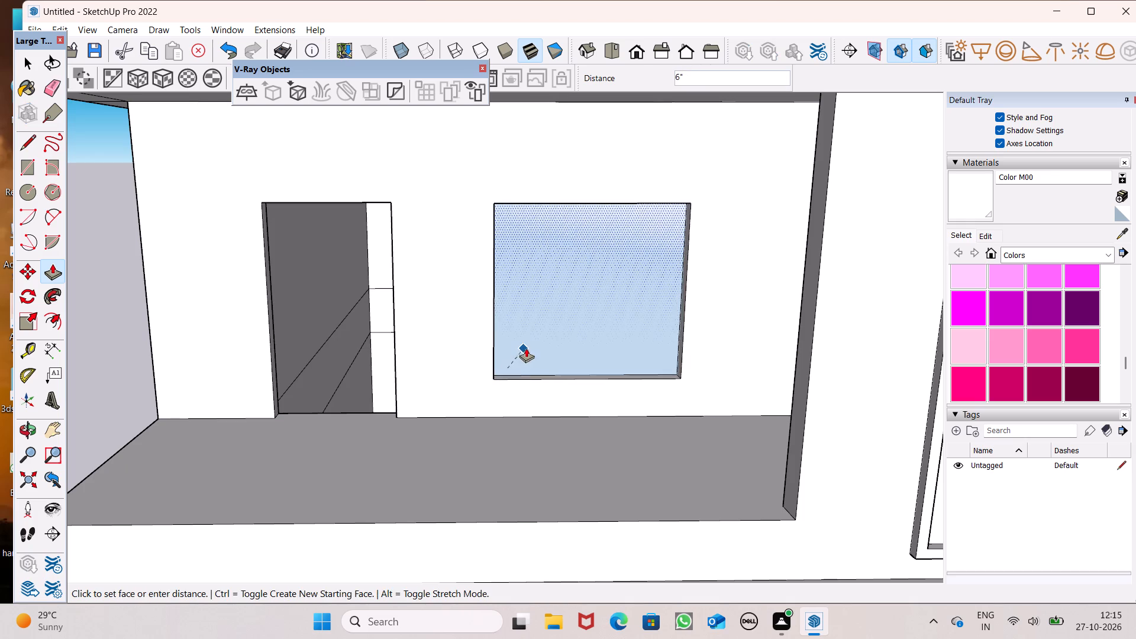
drag(526, 348, 557, 337)
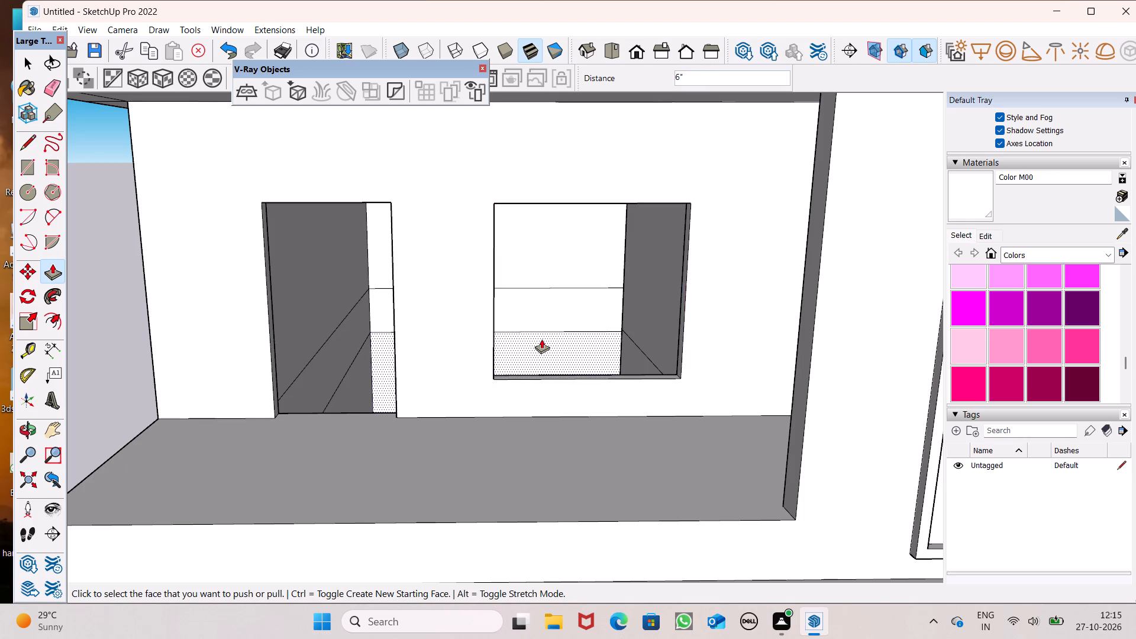
Push the balcony door and window faces on the fourth floor from the top inward 6" to cut through the wall.
scroll(415, 359, down, 6)
scroll(408, 284, down, 6)
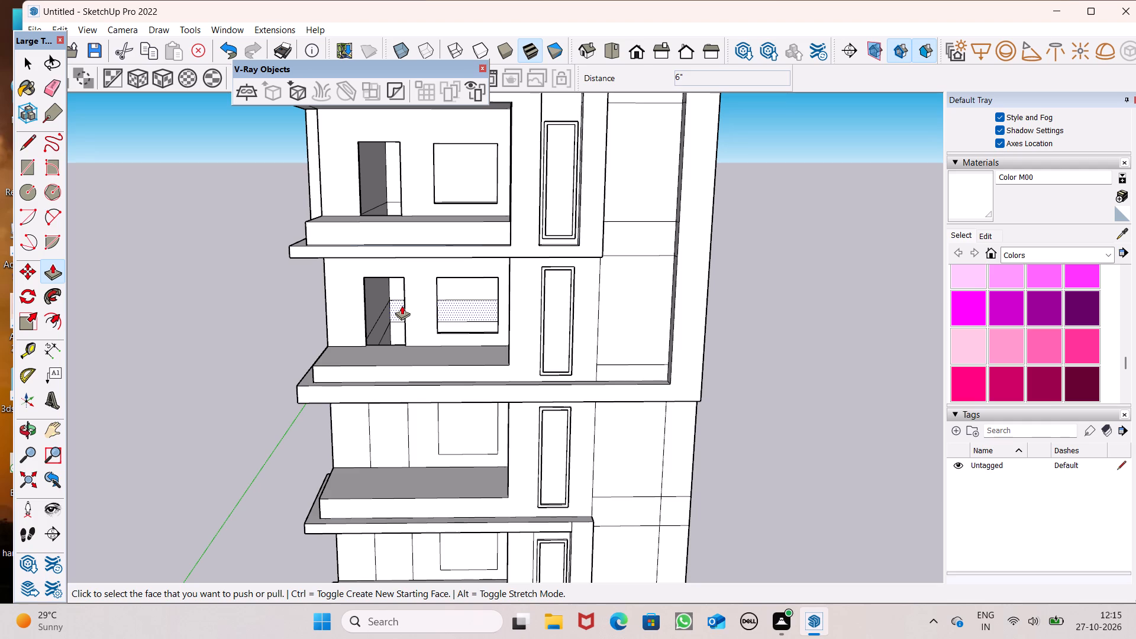
scroll(395, 317, down, 4)
scroll(448, 437, up, 6)
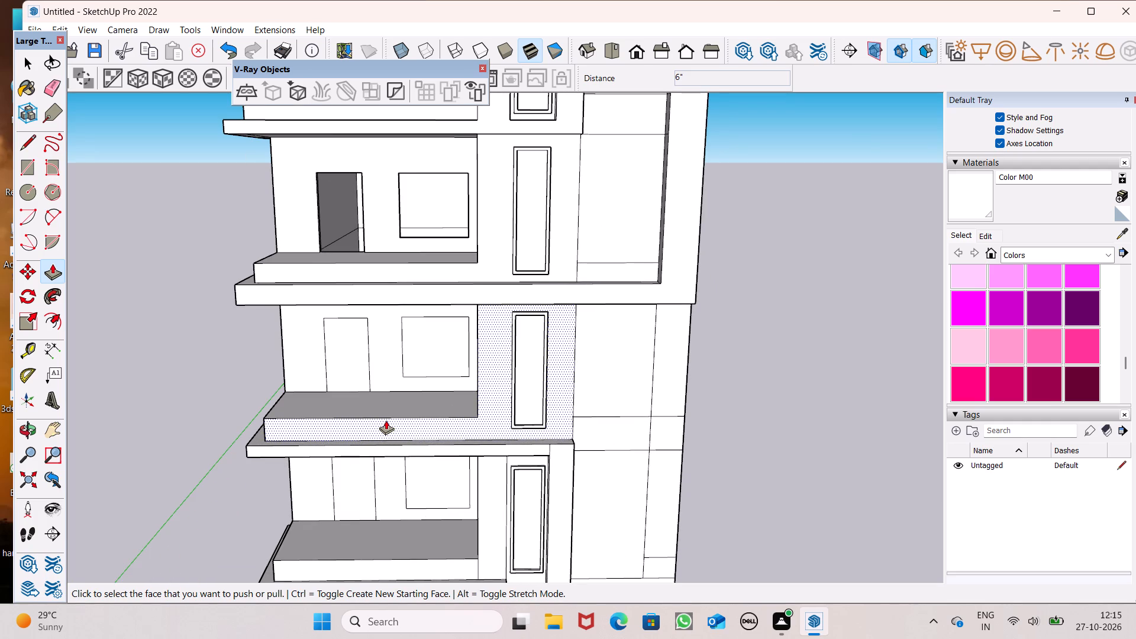
scroll(353, 376, down, 1)
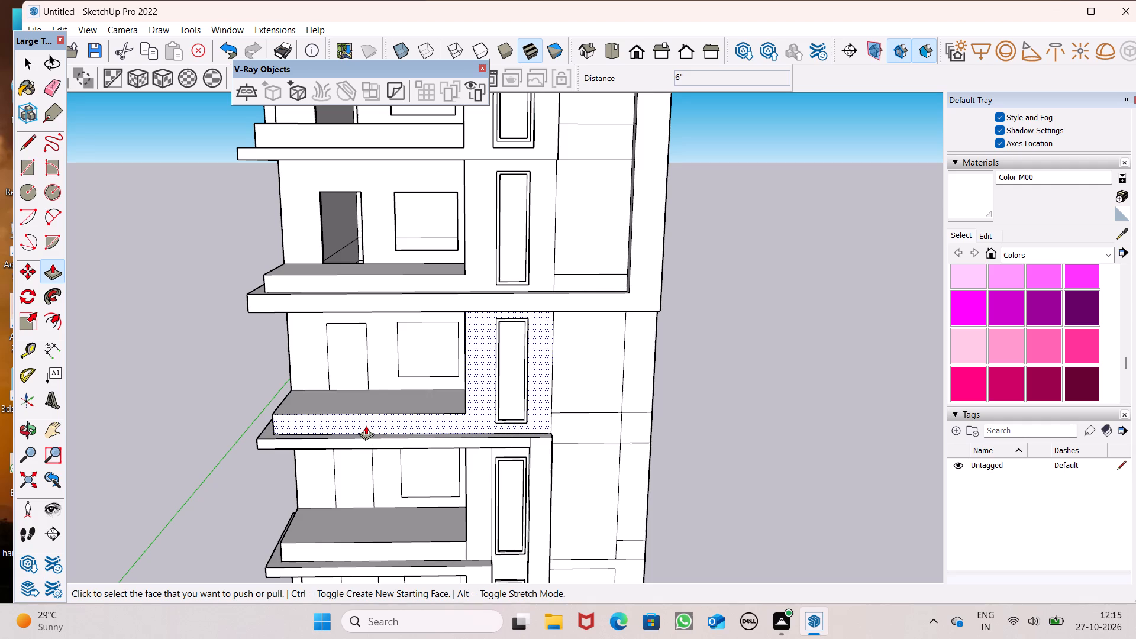
scroll(415, 376, down, 5)
scroll(385, 386, up, 6)
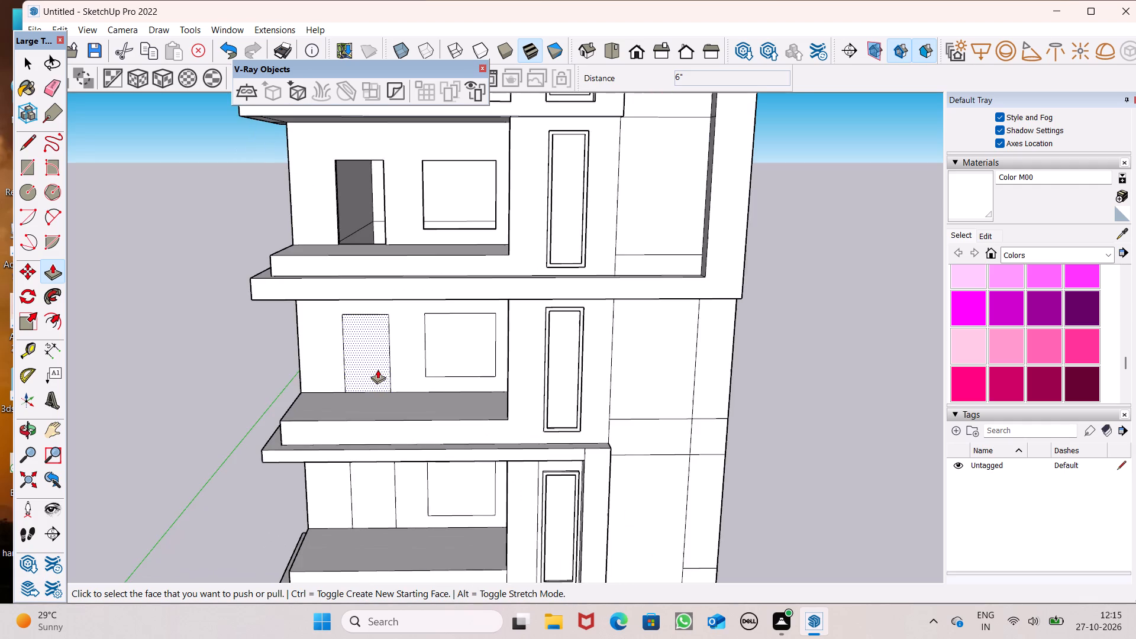
scroll(378, 370, up, 8)
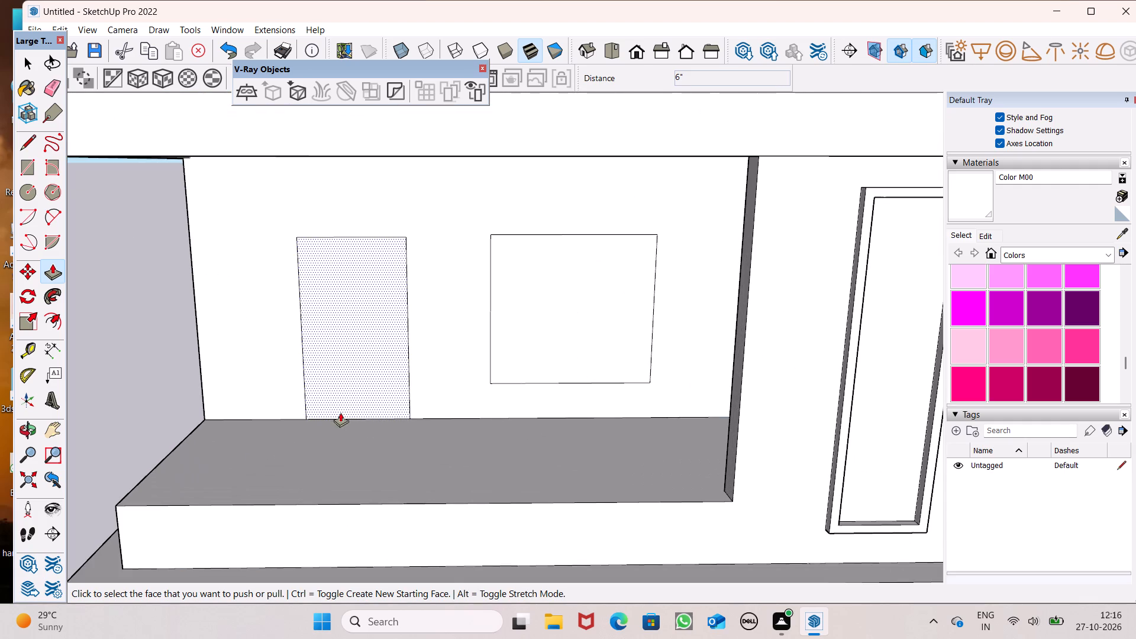
drag(337, 409, 378, 375)
middle_drag(512, 385, 444, 404)
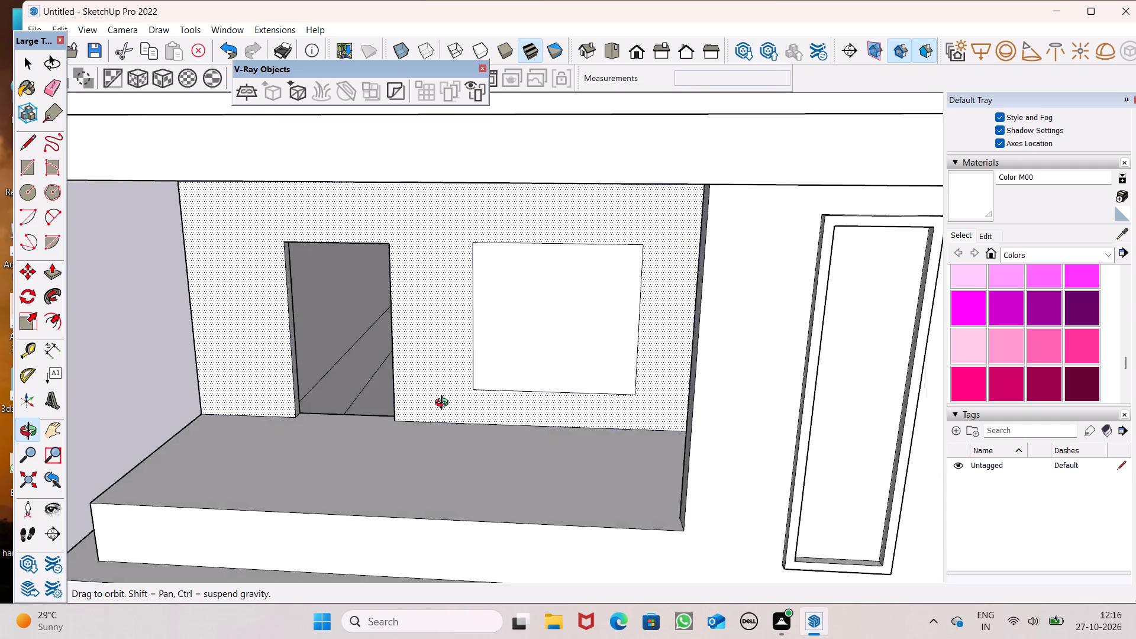
middle_drag(444, 404, 495, 395)
scroll(513, 362, up, 5)
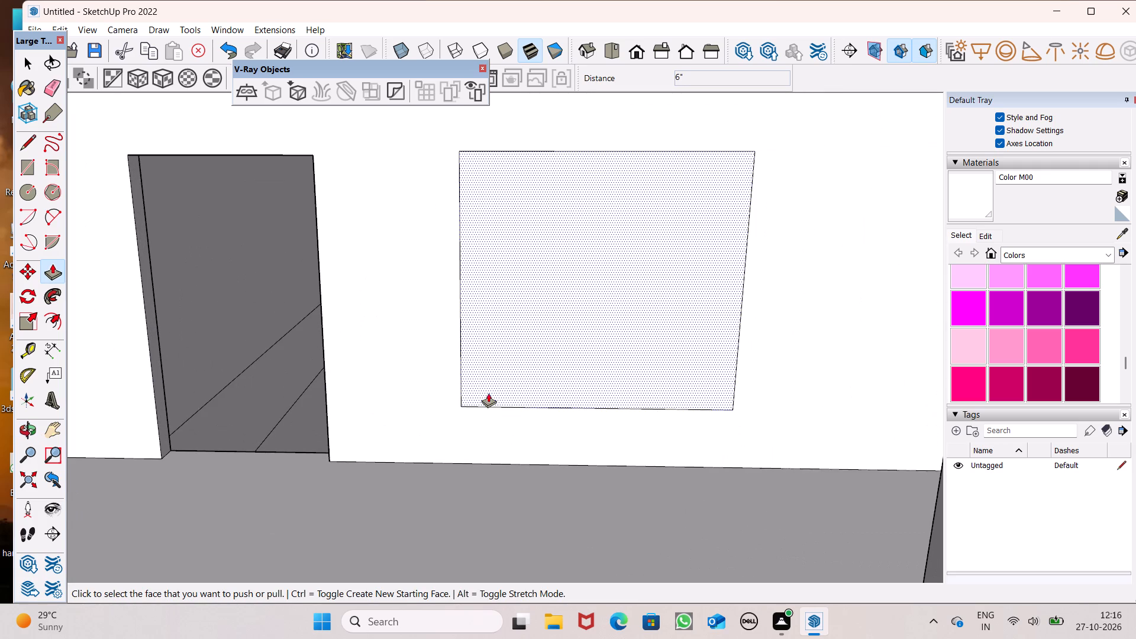
drag(486, 385, 519, 353)
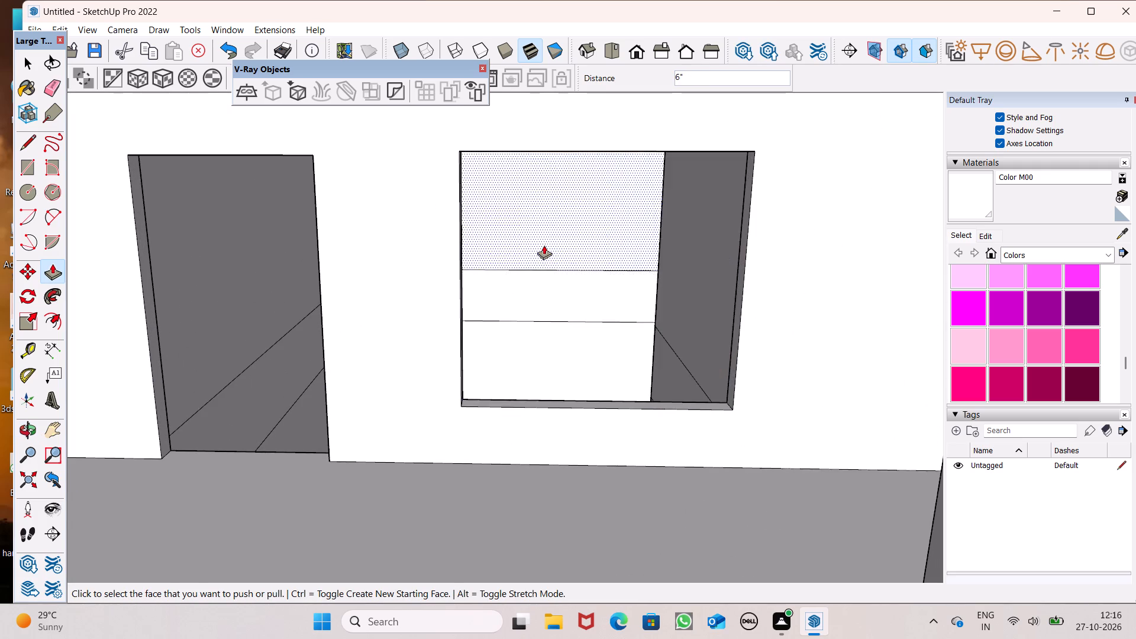
Push the balcony door and window faces on the fifth floor from the top inward 6" to cut through the wall.
scroll(544, 244, down, 13)
scroll(523, 343, up, 7)
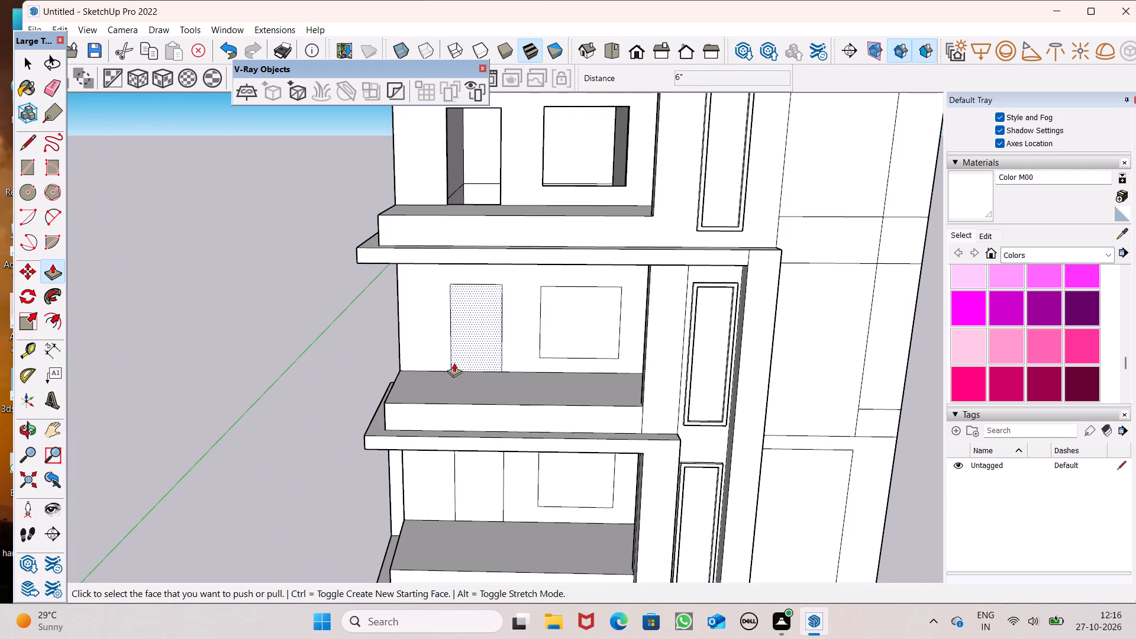
drag(455, 363, 486, 346)
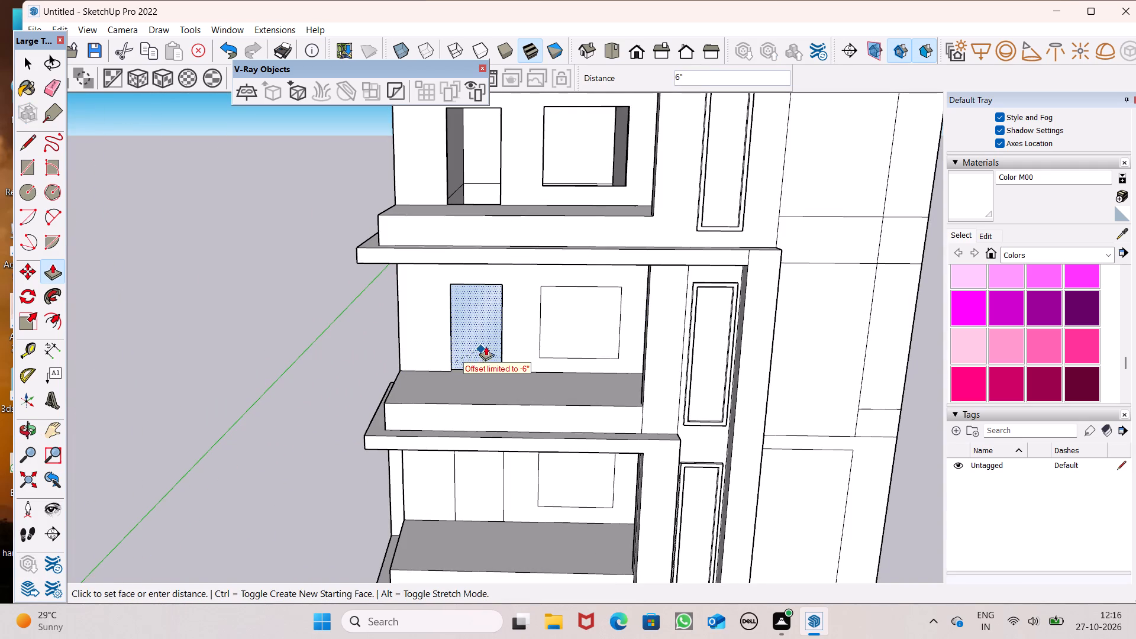
drag(486, 346, 482, 348)
middle_drag(588, 349, 548, 331)
scroll(556, 338, up, 6)
drag(524, 360, 524, 359)
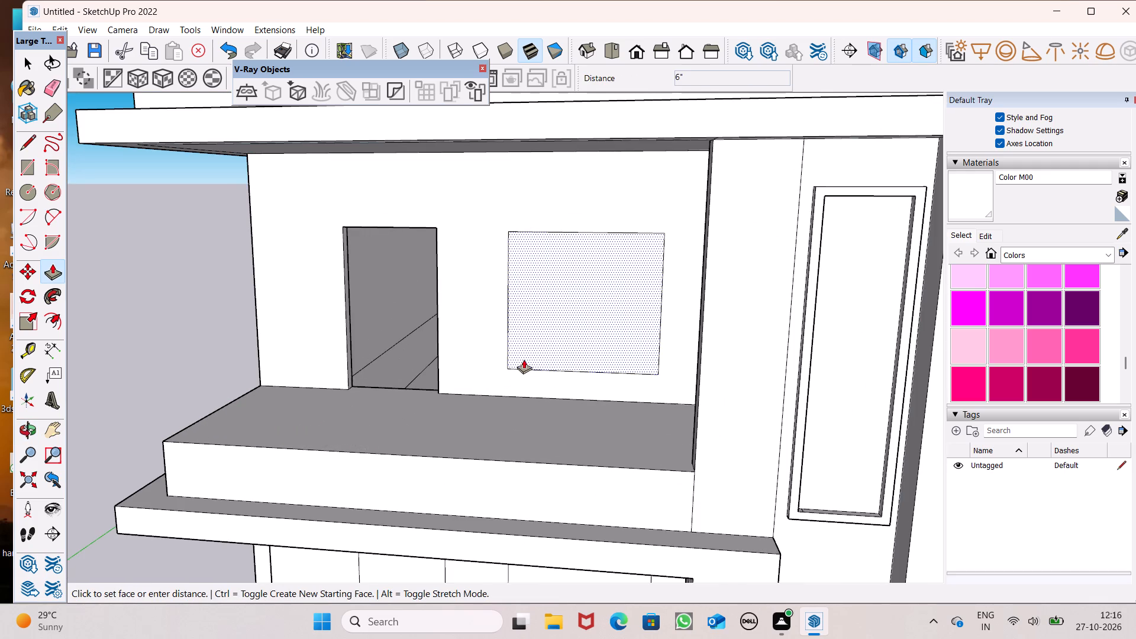
drag(524, 359, 581, 336)
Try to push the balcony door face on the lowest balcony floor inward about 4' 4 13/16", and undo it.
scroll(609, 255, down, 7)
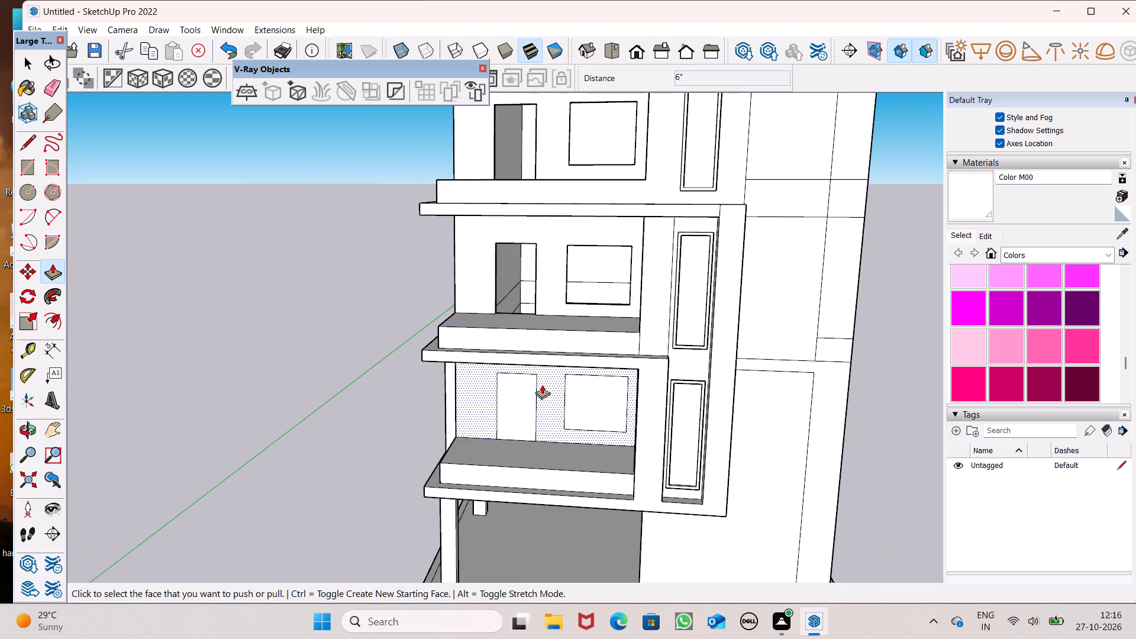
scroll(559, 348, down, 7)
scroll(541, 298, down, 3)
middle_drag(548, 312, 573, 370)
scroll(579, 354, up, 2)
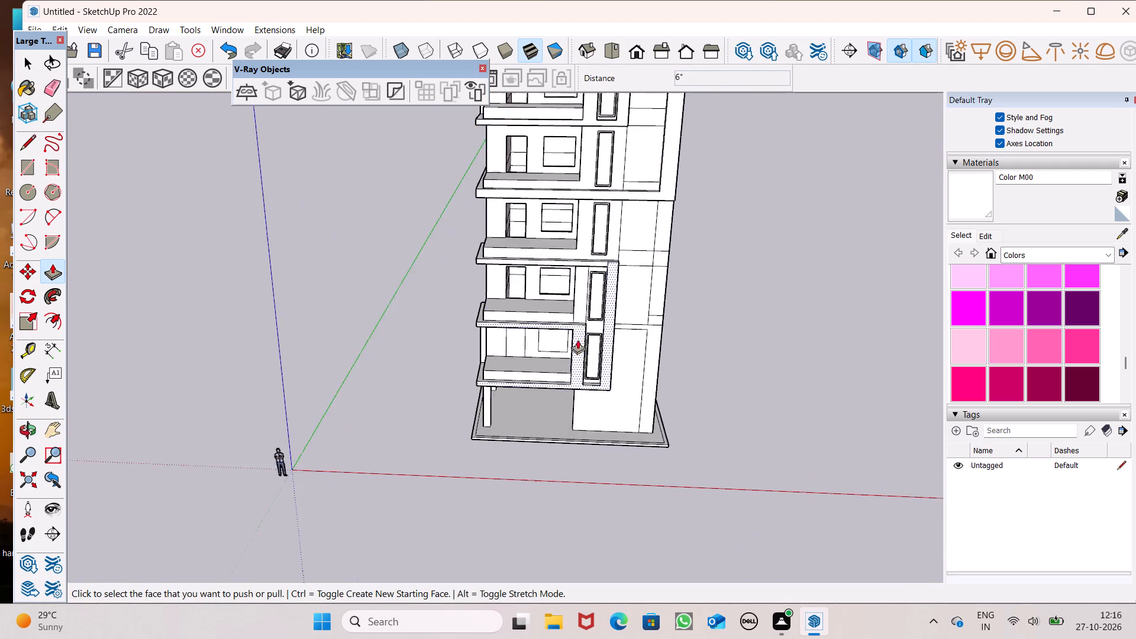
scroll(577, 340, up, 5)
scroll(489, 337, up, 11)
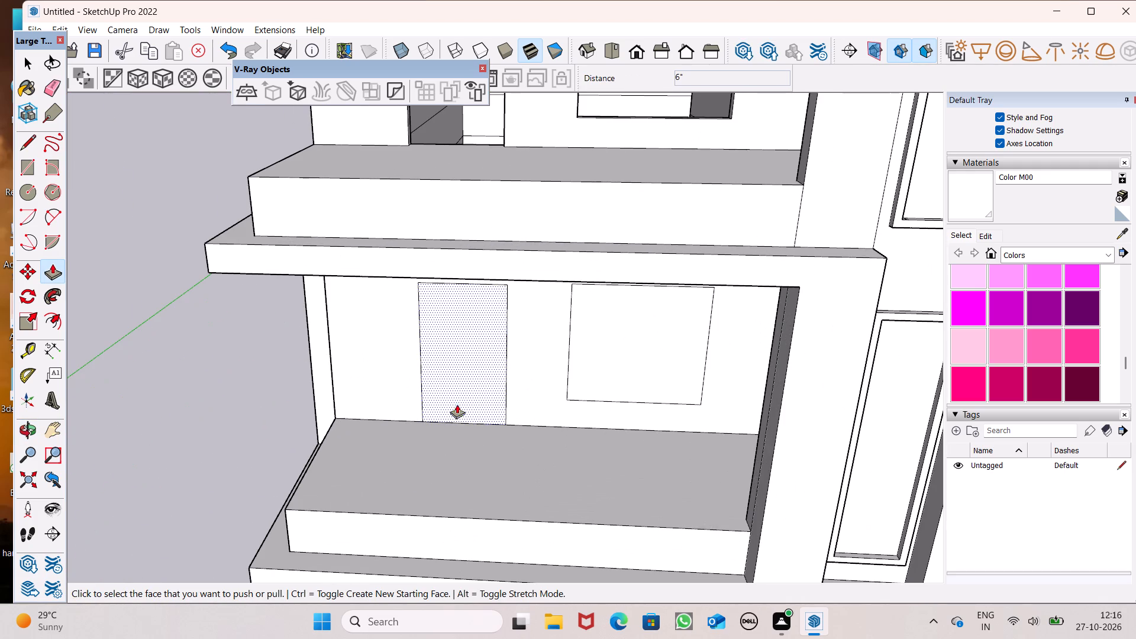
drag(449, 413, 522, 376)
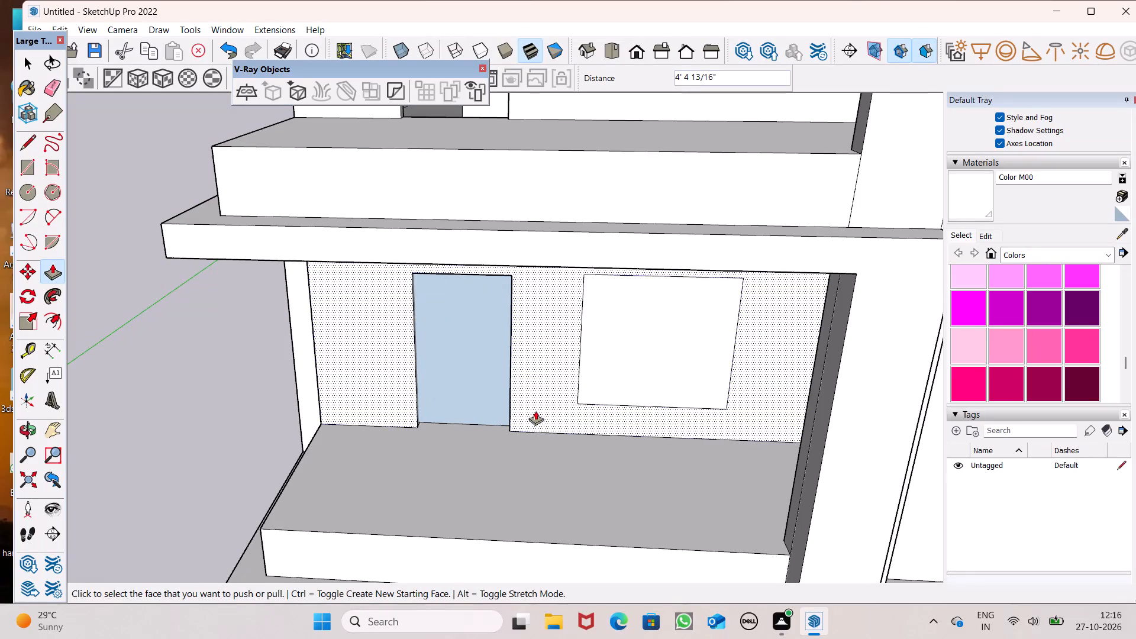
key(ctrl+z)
Push the balcony door and window faces on the lowest balcony floor inward 6" to cut through the wall.
scroll(494, 431, up, 1)
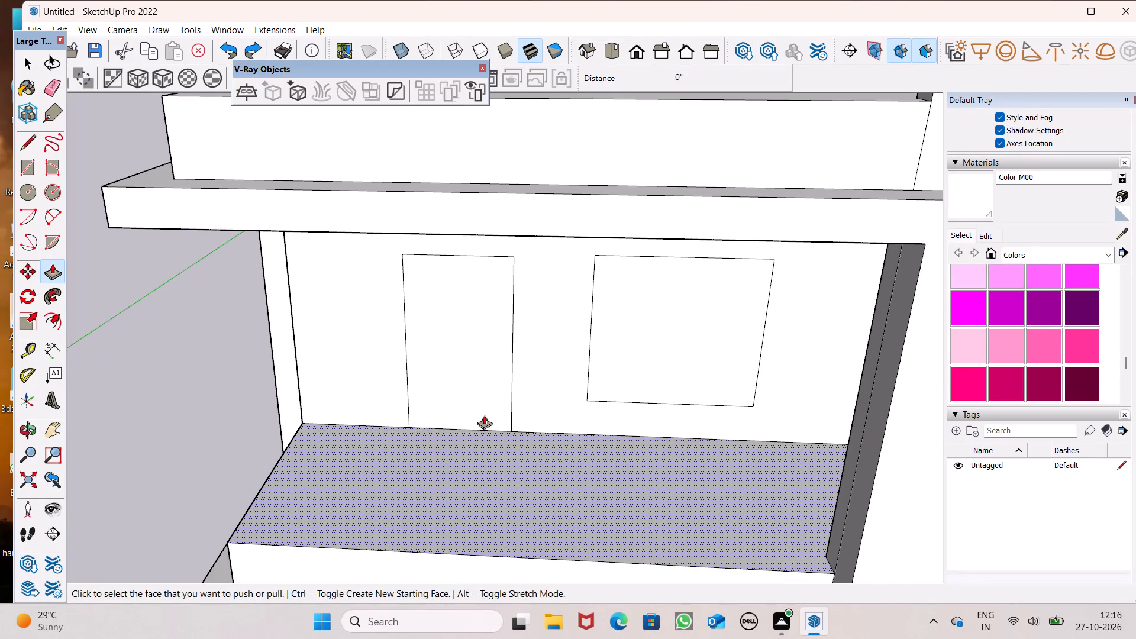
drag(438, 418, 483, 388)
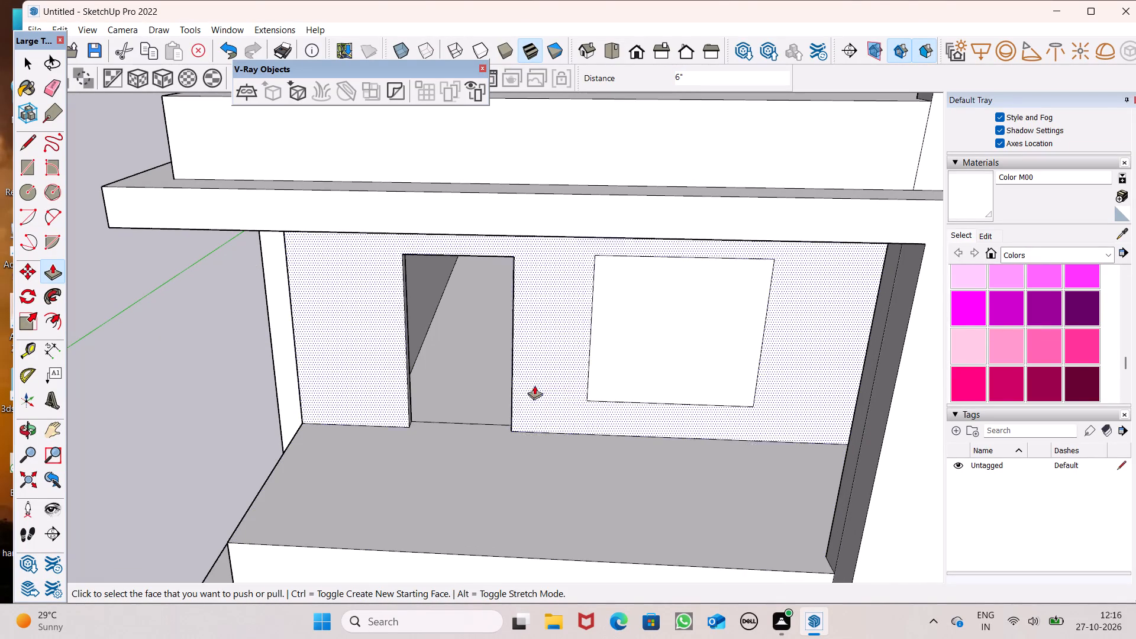
drag(606, 389, 662, 330)
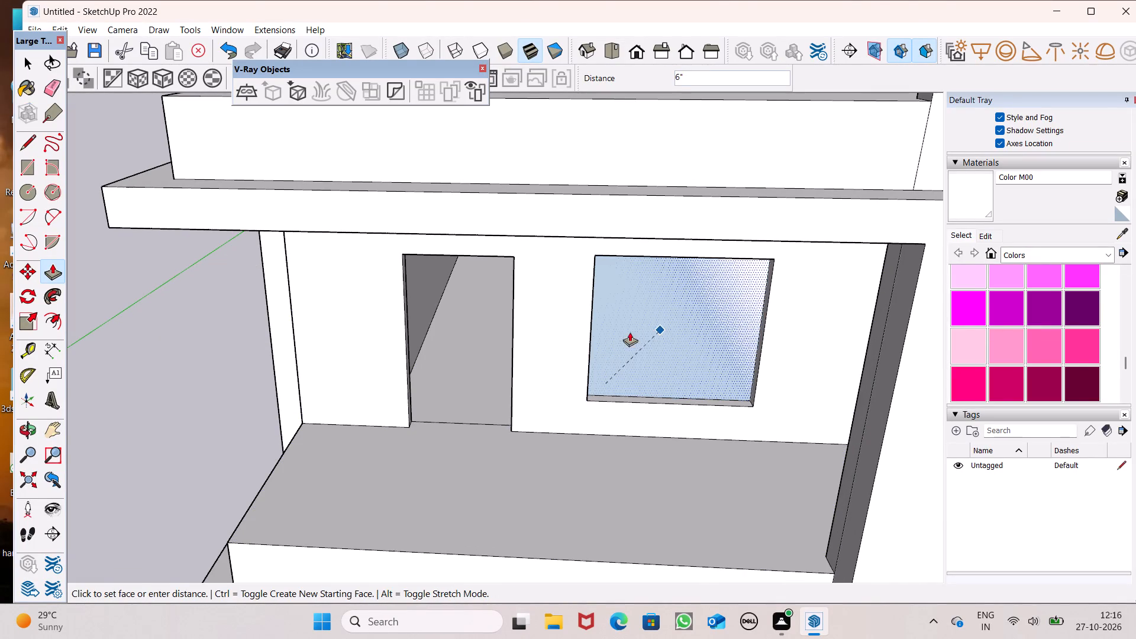
Examine the balcony door and window openings on all floors and the building's side wall from several angles.
scroll(621, 341, down, 5)
middle_drag(592, 406, 610, 344)
scroll(592, 406, up, 1)
scroll(225, 383, down, 6)
middle_drag(280, 424, 308, 386)
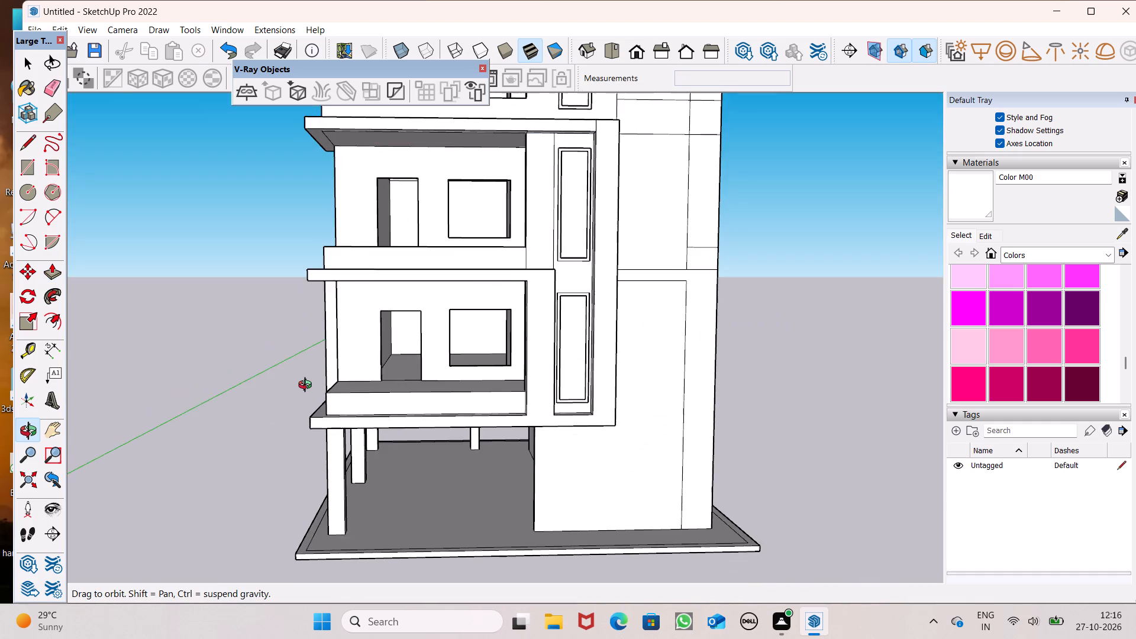
middle_drag(308, 386, 298, 453)
scroll(408, 405, down, 4)
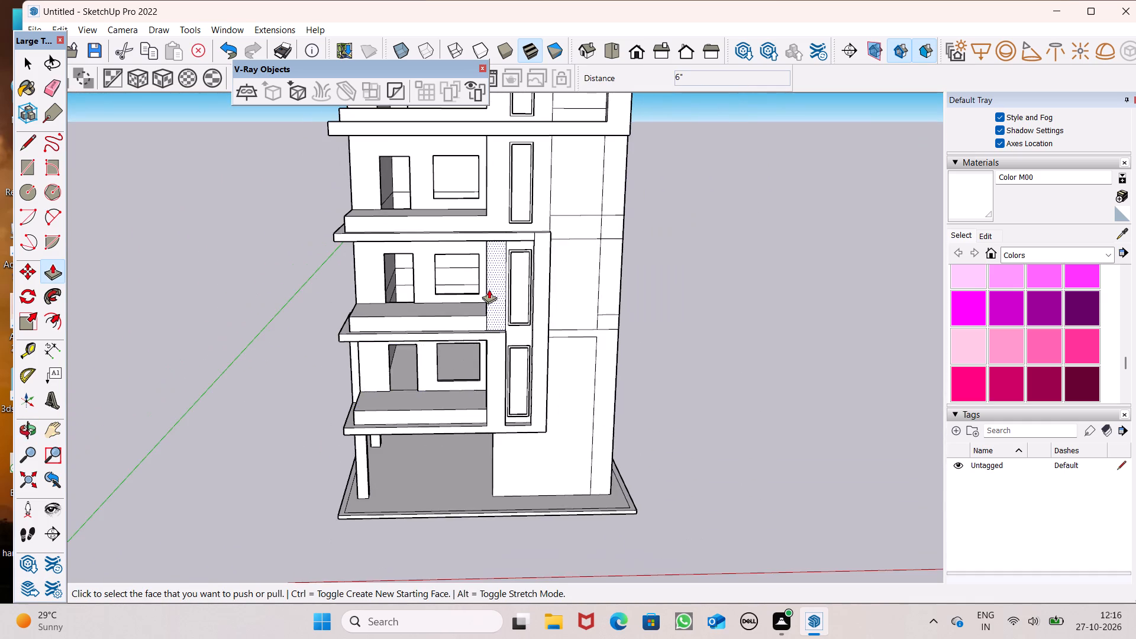
scroll(492, 321, down, 6)
scroll(424, 372, up, 1)
middle_drag(424, 371, 217, 356)
scroll(357, 370, up, 2)
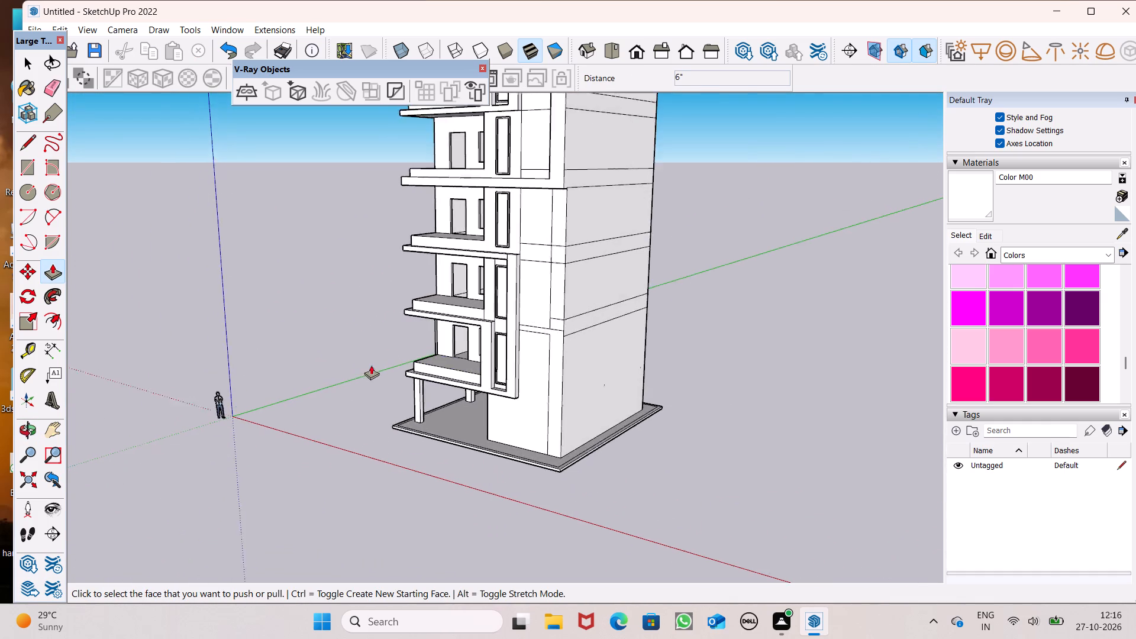
scroll(371, 365, up, 5)
scroll(523, 328, up, 18)
middle_drag(505, 395, 604, 446)
scroll(596, 425, up, 1)
scroll(511, 385, down, 7)
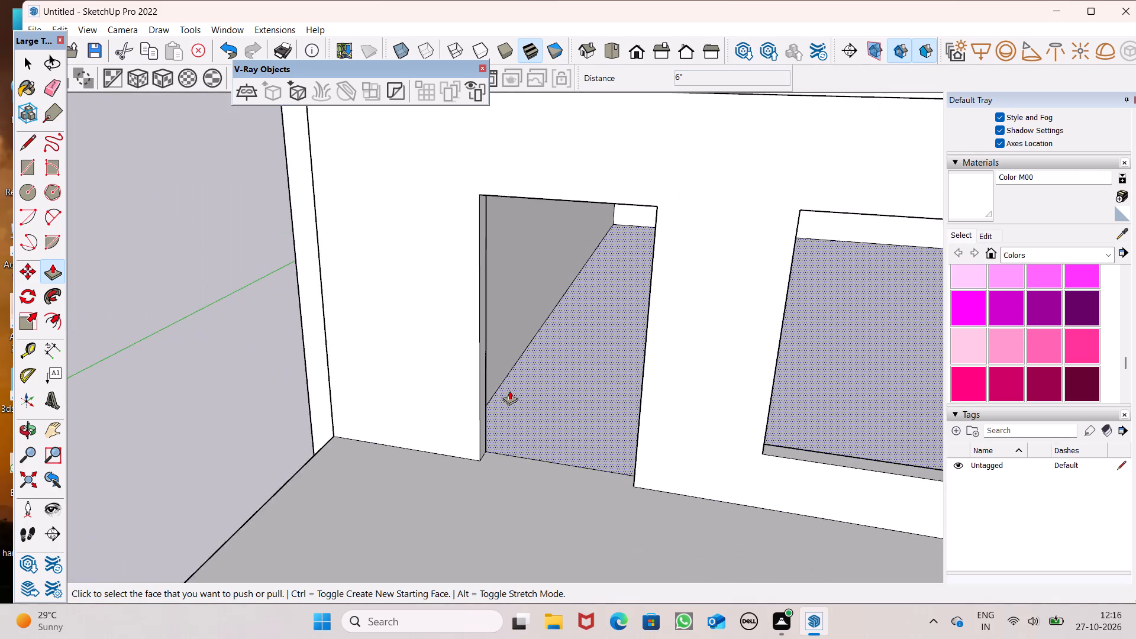
scroll(508, 389, down, 10)
scroll(48, 408, down, 3)
scroll(255, 371, down, 6)
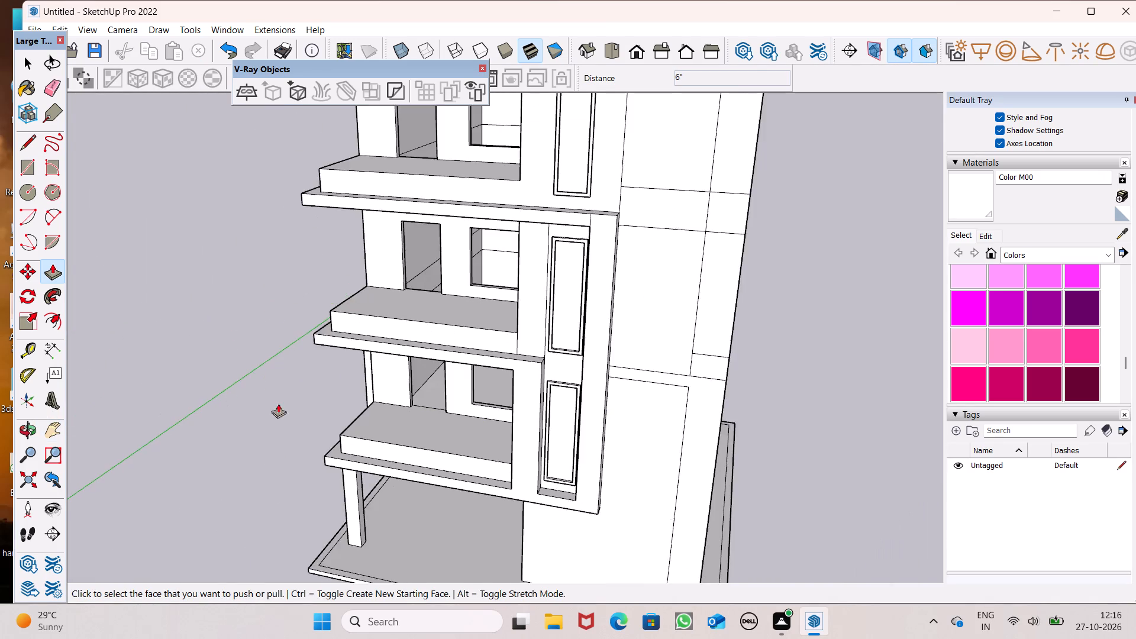
middle_drag(278, 404, 382, 418)
scroll(398, 399, down, 3)
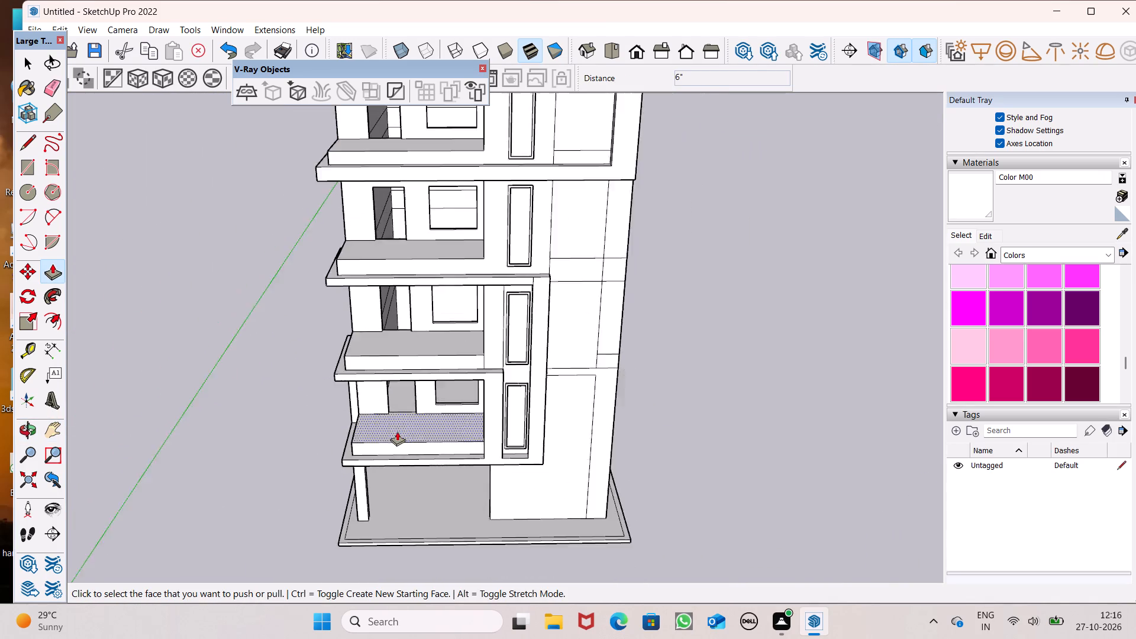
scroll(397, 431, down, 2)
scroll(427, 300, down, 6)
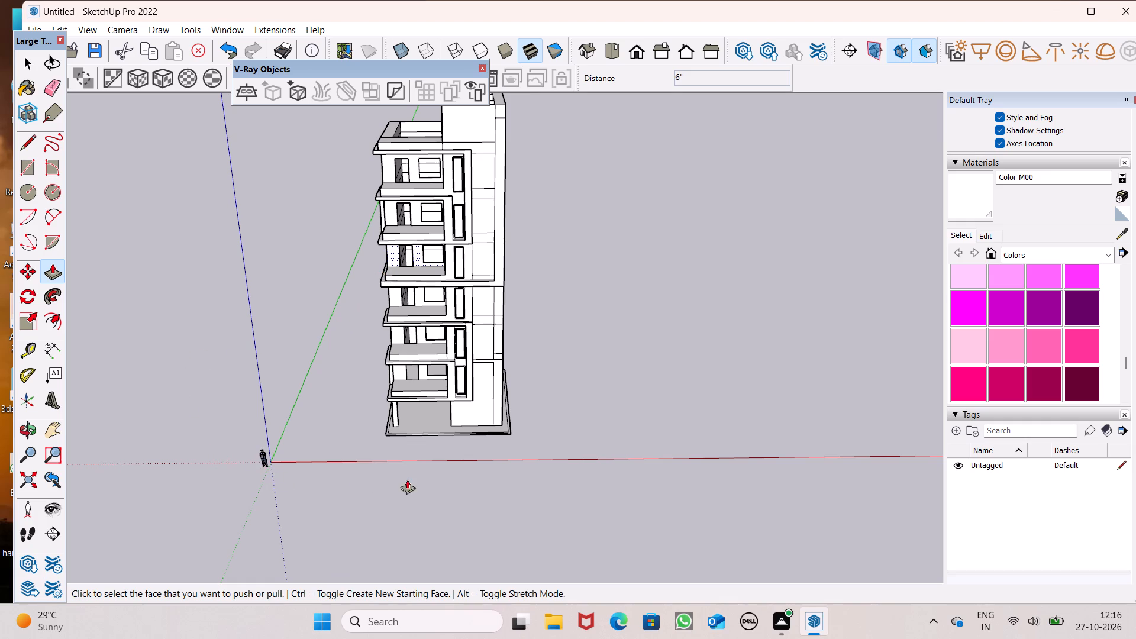
scroll(511, 461, down, 2)
middle_drag(546, 429, 951, 323)
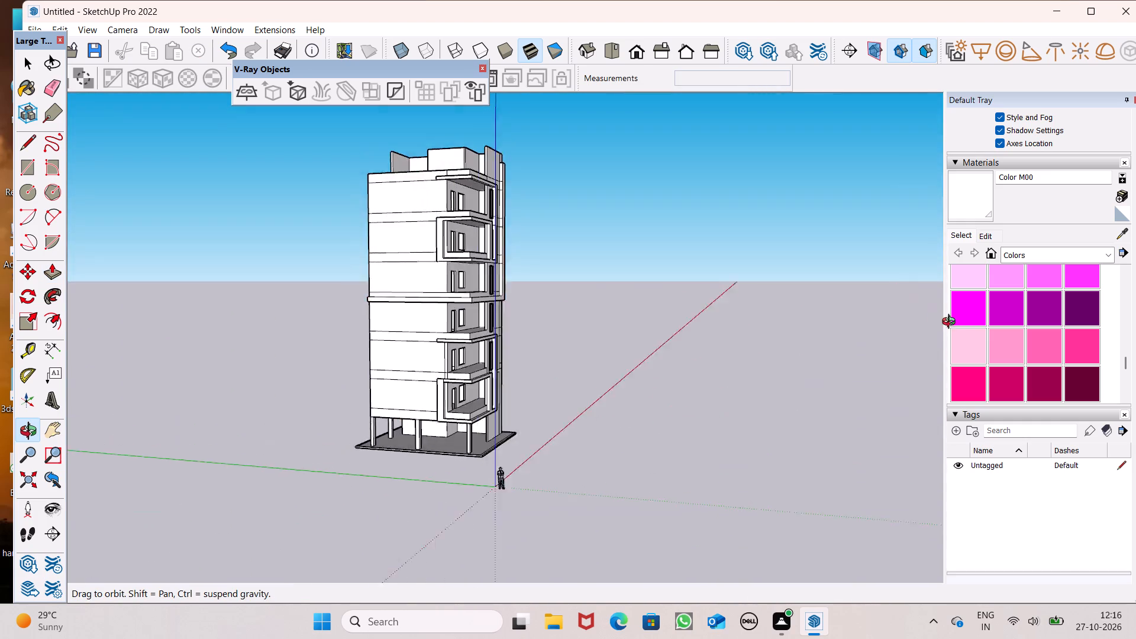
middle_drag(951, 323, 978, 326)
middle_drag(626, 390, 683, 406)
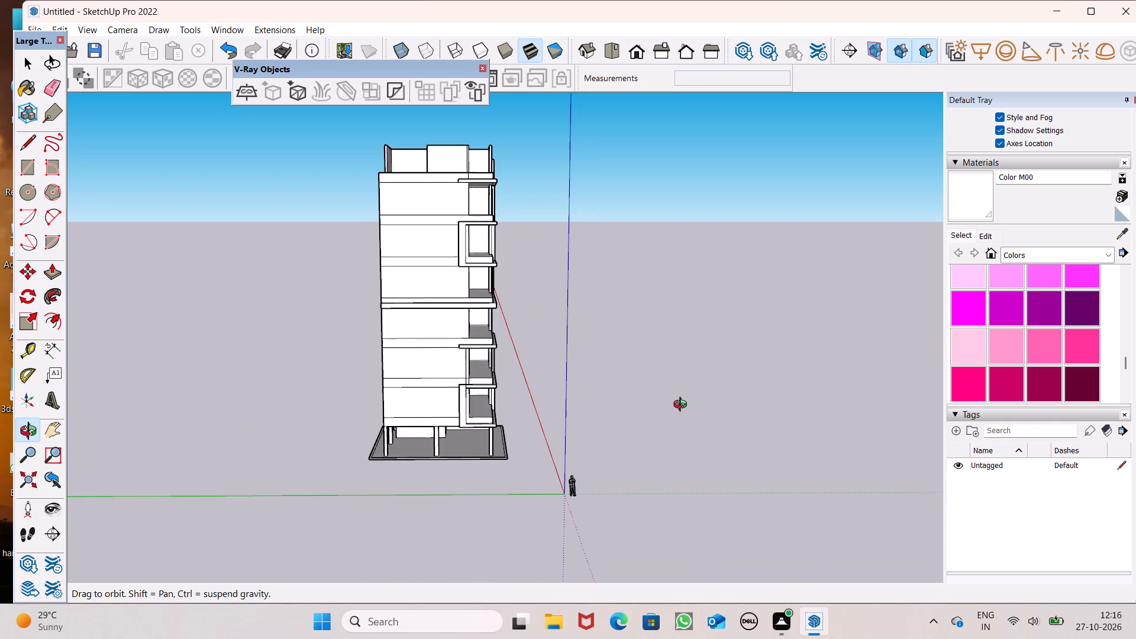
middle_drag(683, 406, 703, 402)
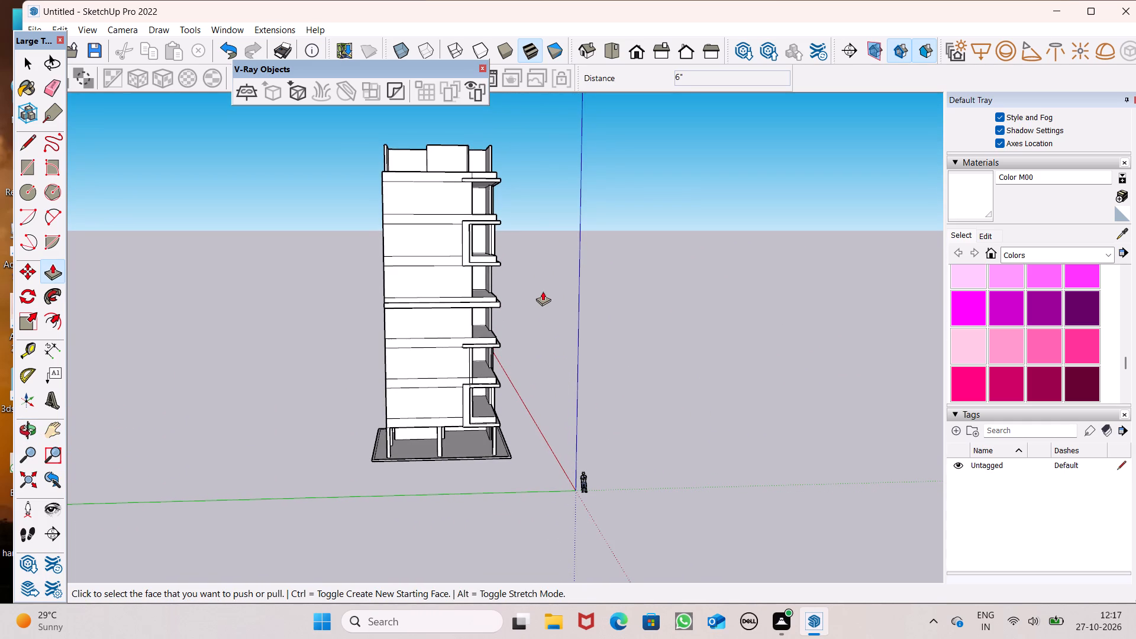
key(space)
Examine the building's side wall, balconies and open-topped interior from several angles.
middle_drag(589, 428, 597, 403)
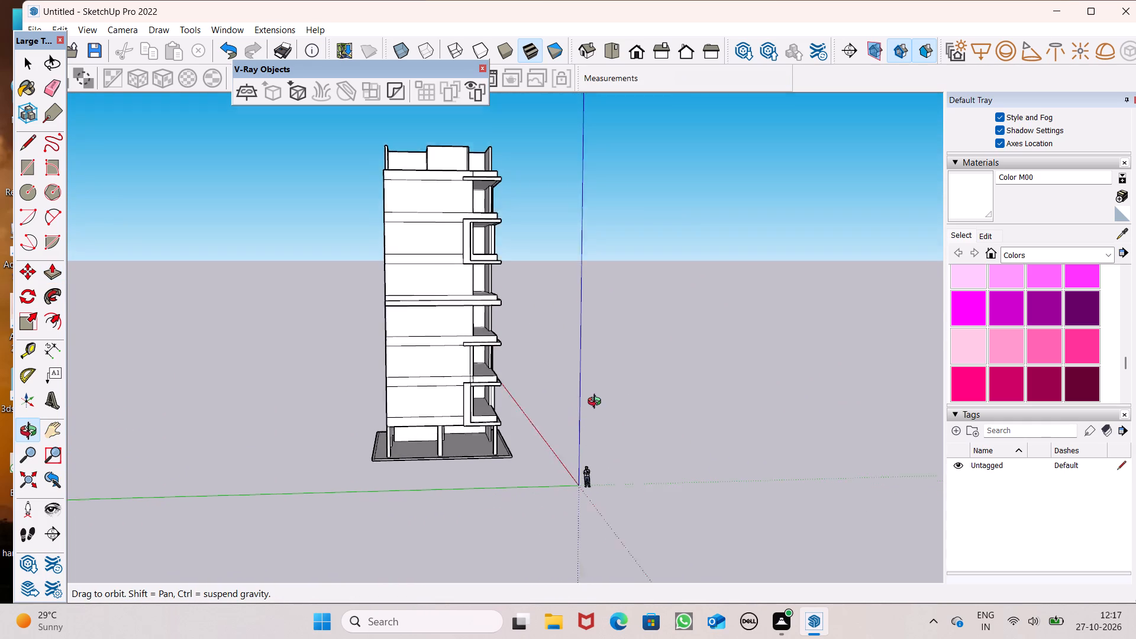
middle_drag(597, 403, 606, 396)
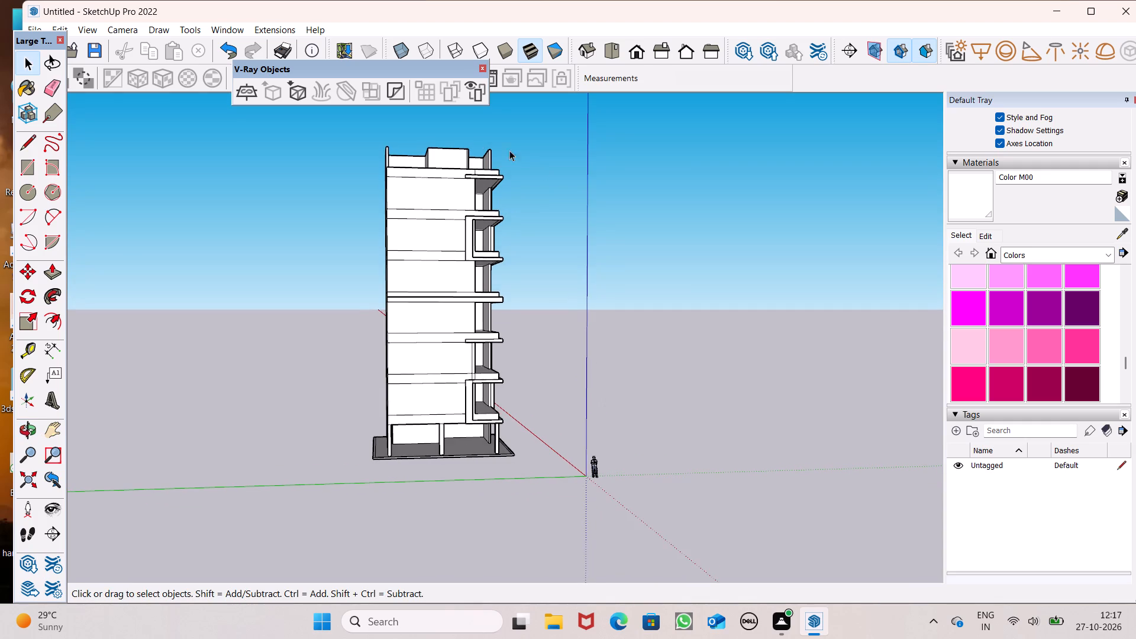
scroll(476, 141, up, 2)
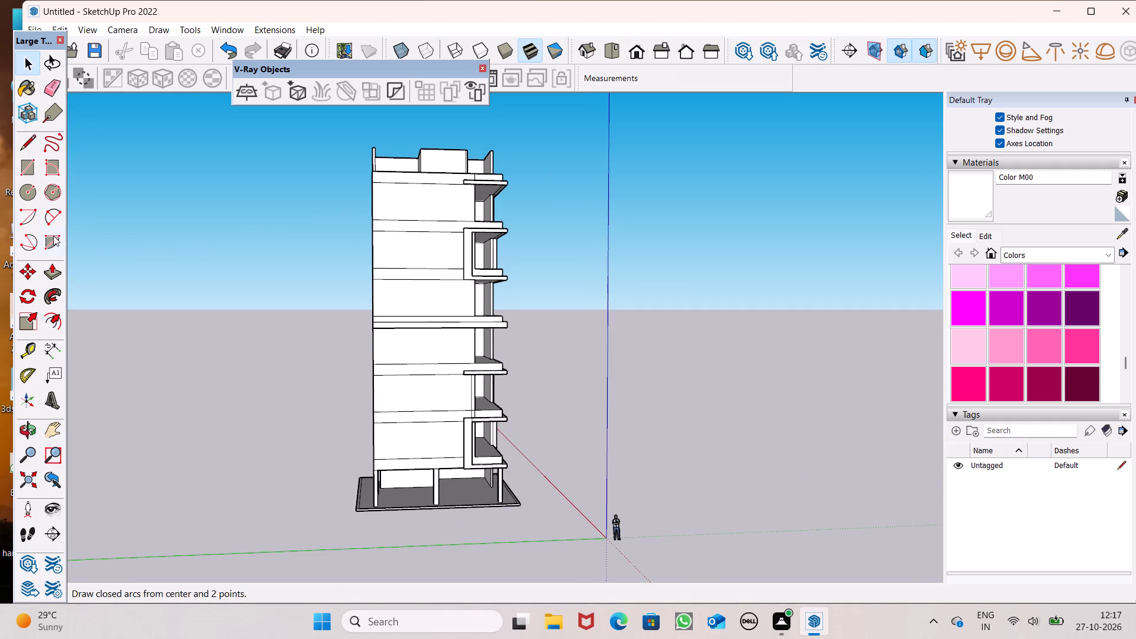
click(30, 156)
scroll(501, 491, up, 1)
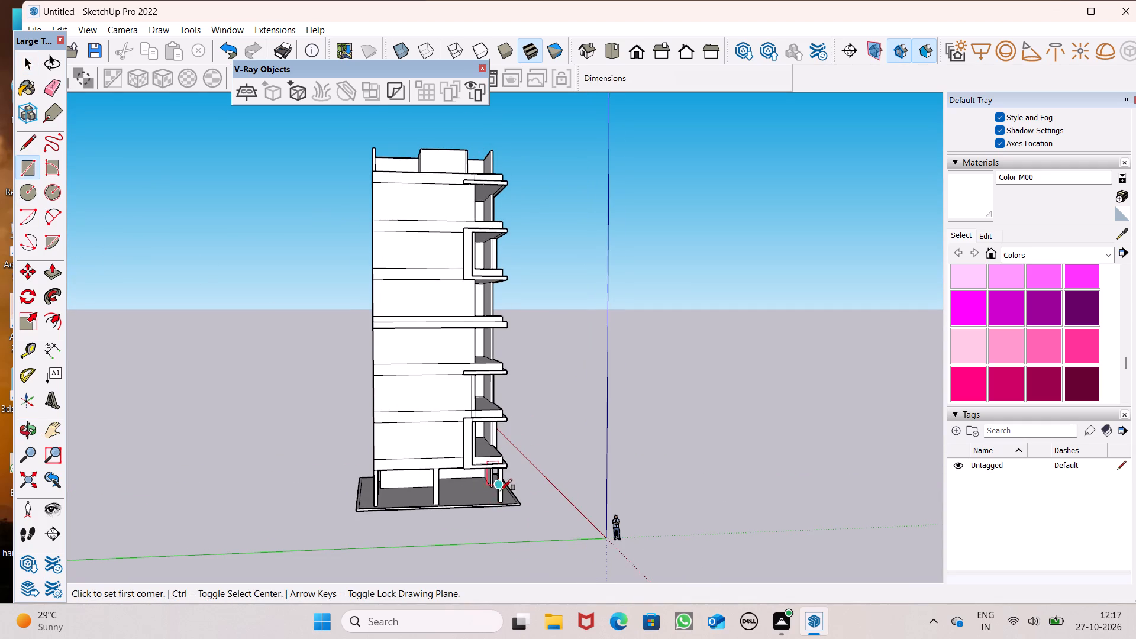
scroll(442, 475, up, 5)
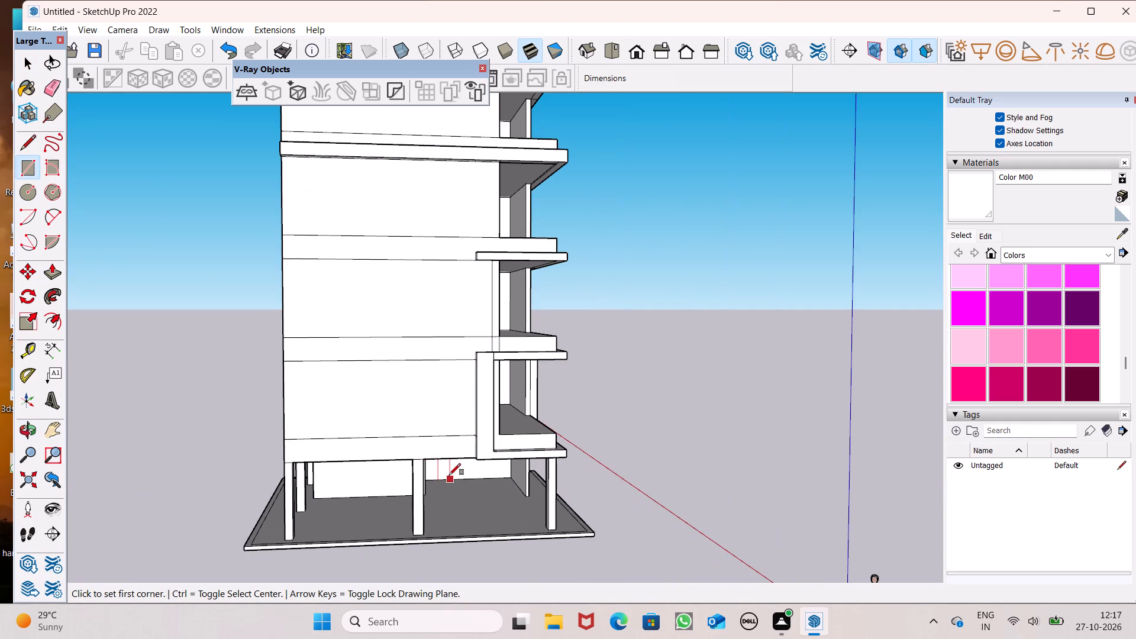
middle_drag(450, 473, 429, 436)
scroll(432, 400, up, 5)
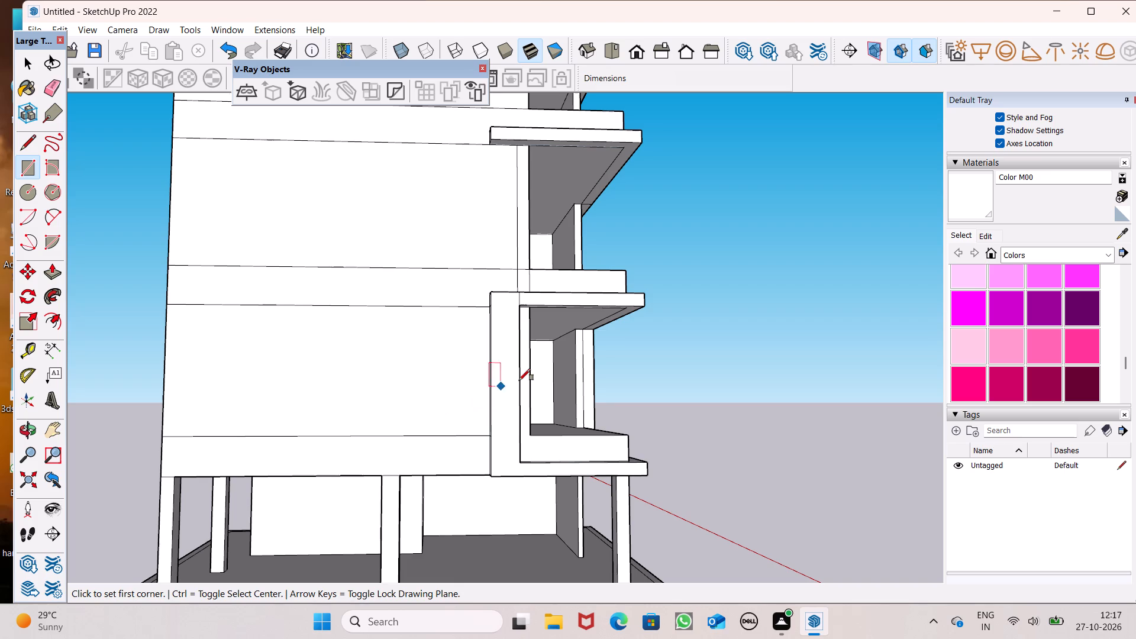
middle_drag(492, 383, 482, 425)
scroll(415, 396, up, 5)
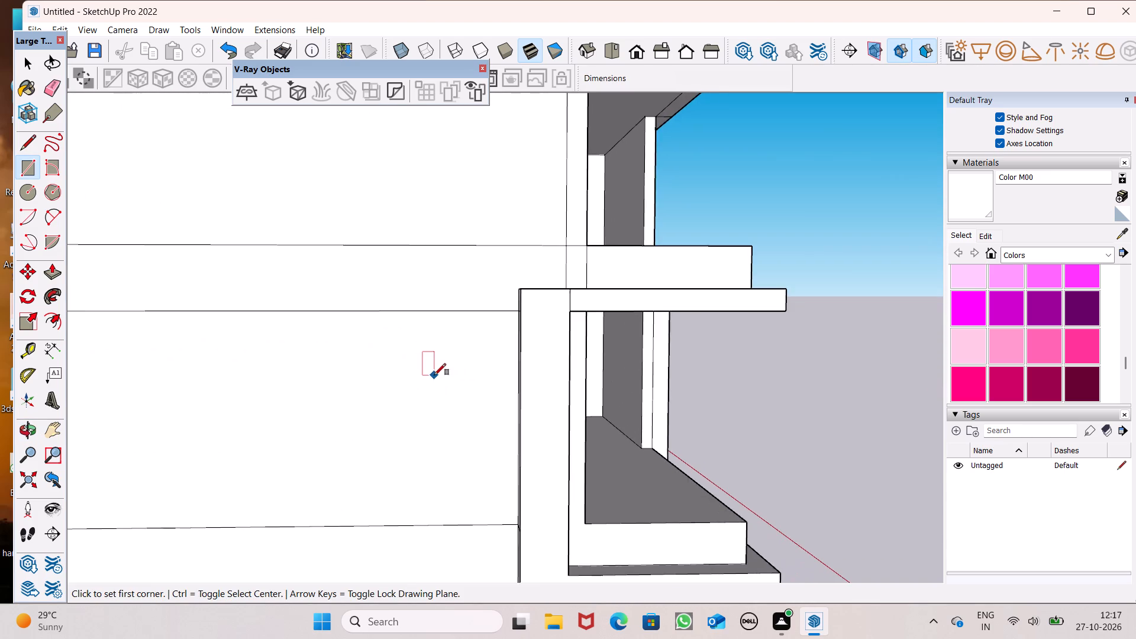
scroll(457, 336, down, 6)
middle_drag(457, 376, 323, 392)
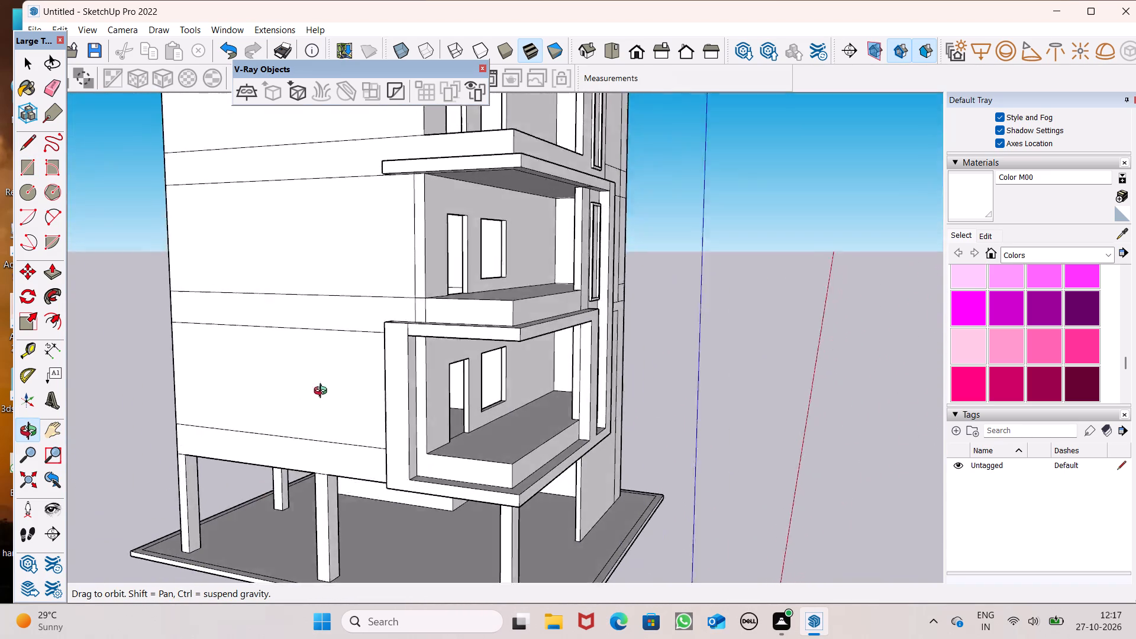
middle_drag(323, 392, 376, 488)
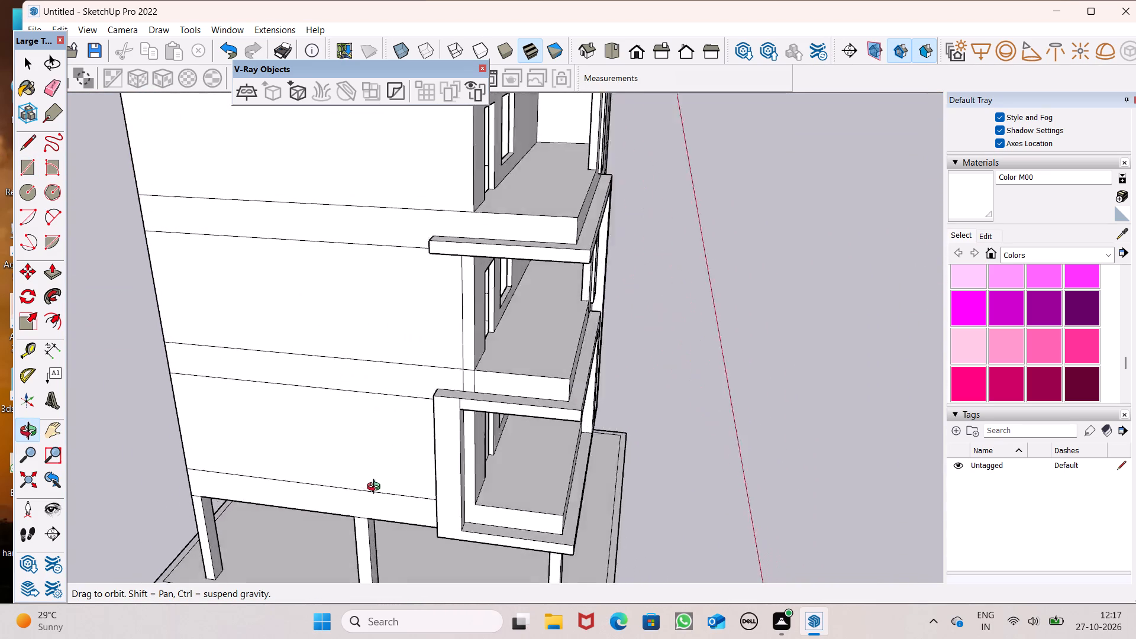
middle_drag(376, 488, 748, 616)
scroll(604, 468, down, 6)
middle_drag(583, 479, 605, 525)
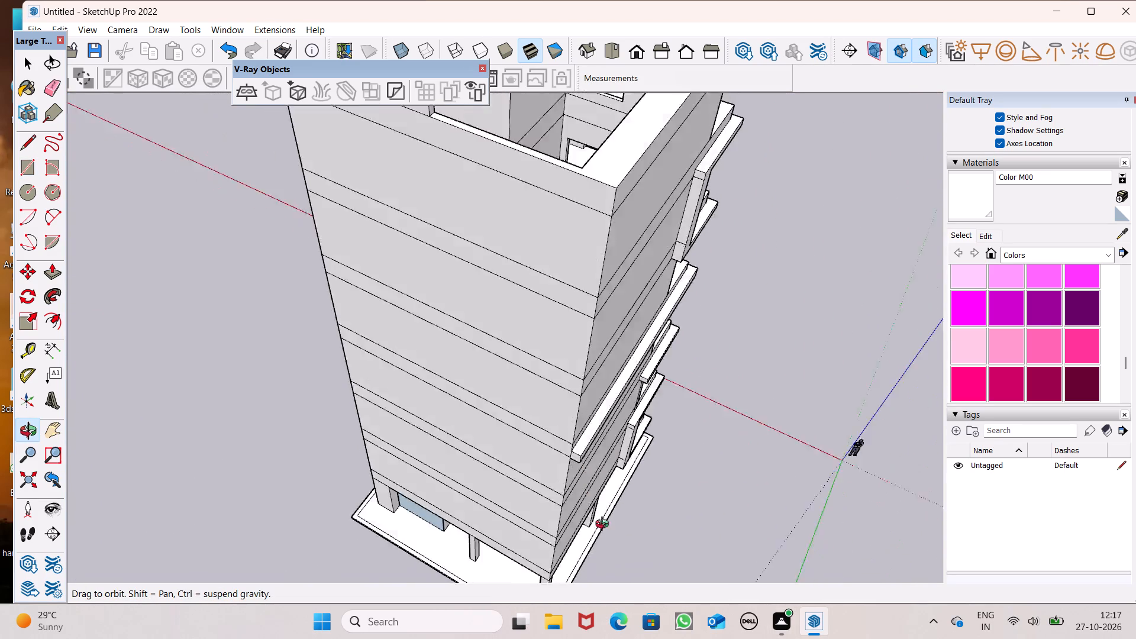
middle_drag(605, 525, 784, 625)
scroll(678, 305, down, 5)
scroll(700, 244, up, 2)
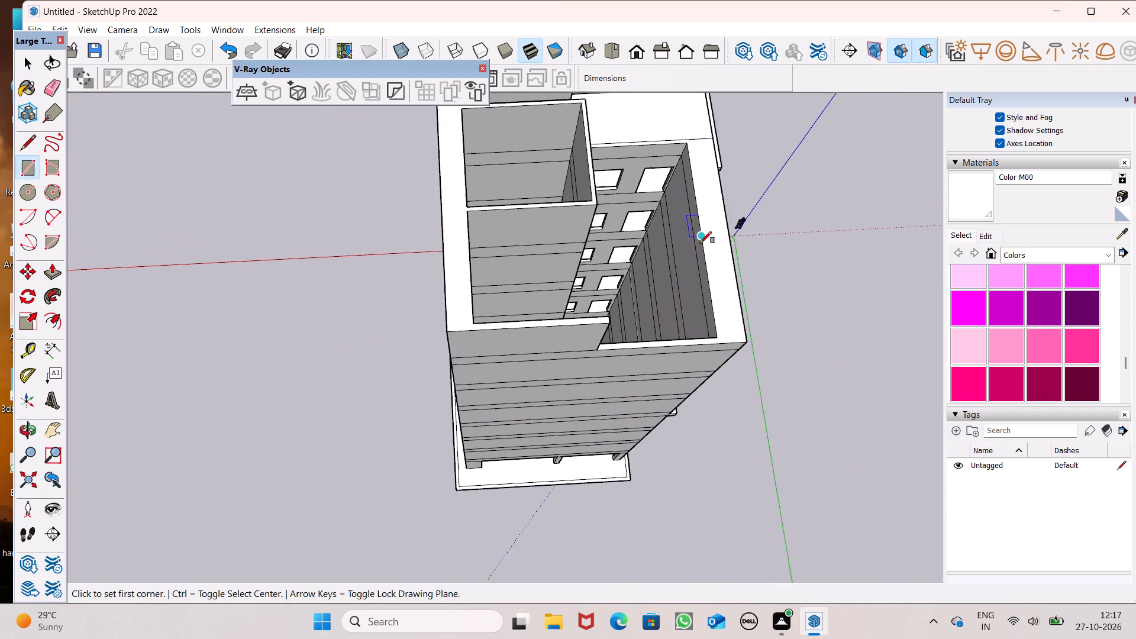
scroll(700, 243, up, 6)
scroll(606, 343, up, 7)
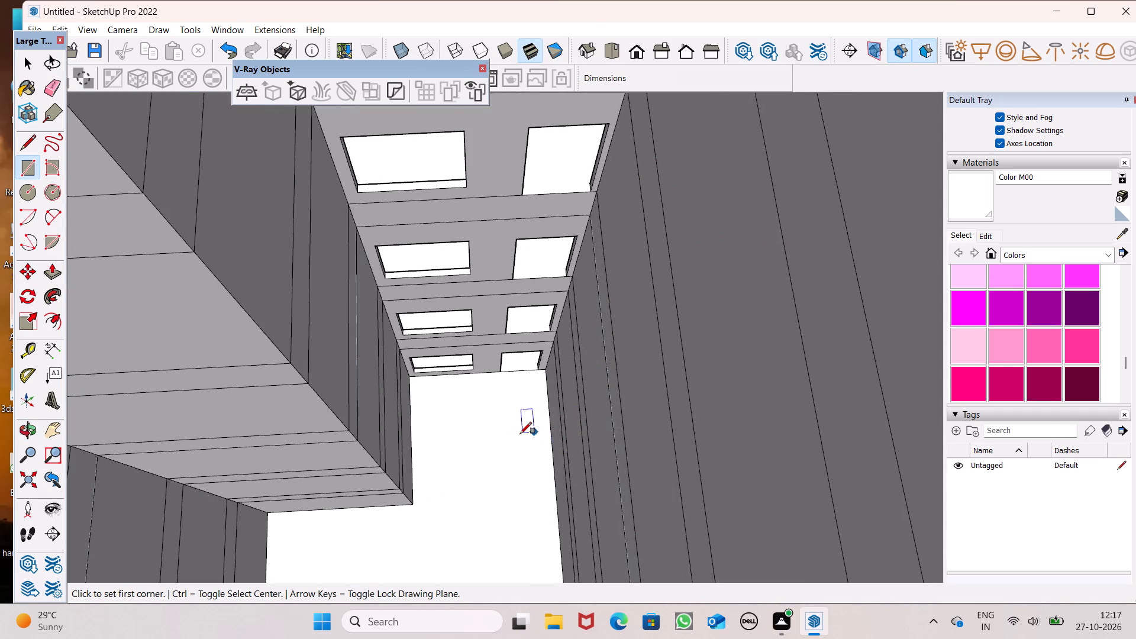
scroll(512, 435, down, 6)
middle_drag(537, 471, 540, 475)
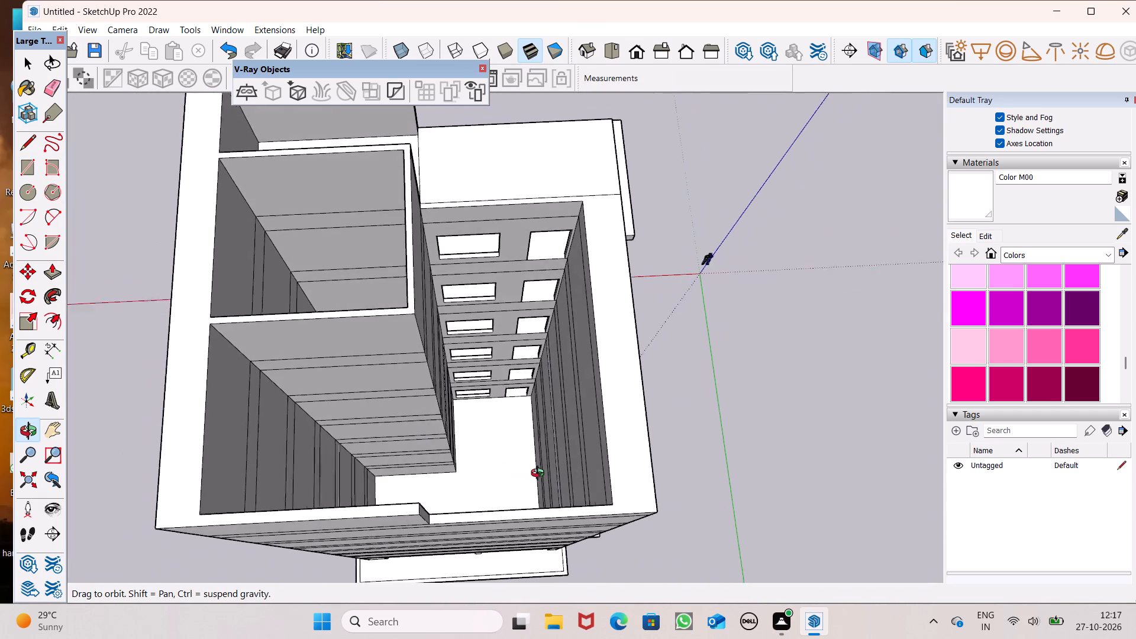
middle_drag(540, 475, 69, 340)
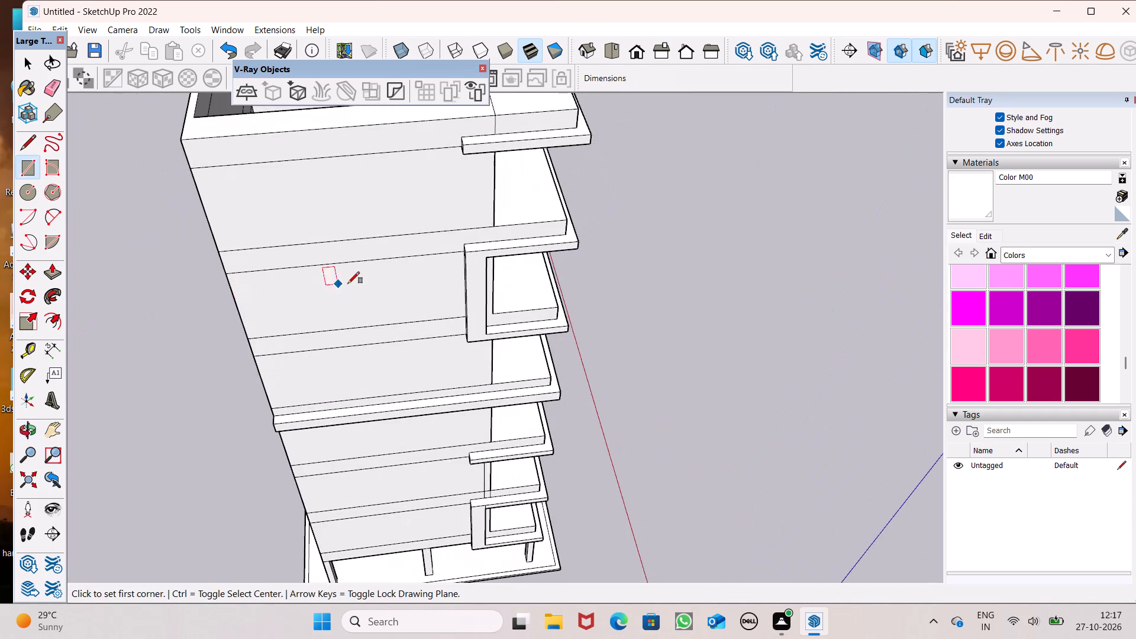
scroll(348, 283, down, 3)
scroll(317, 362, down, 2)
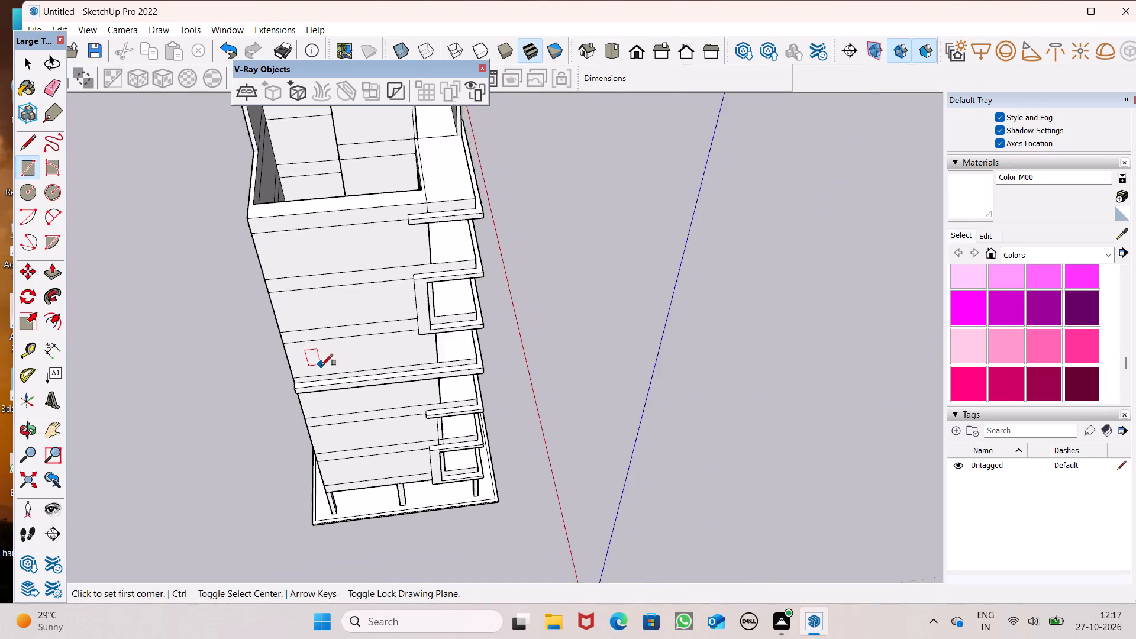
scroll(321, 366, down, 2)
middle_drag(341, 399, 0, 251)
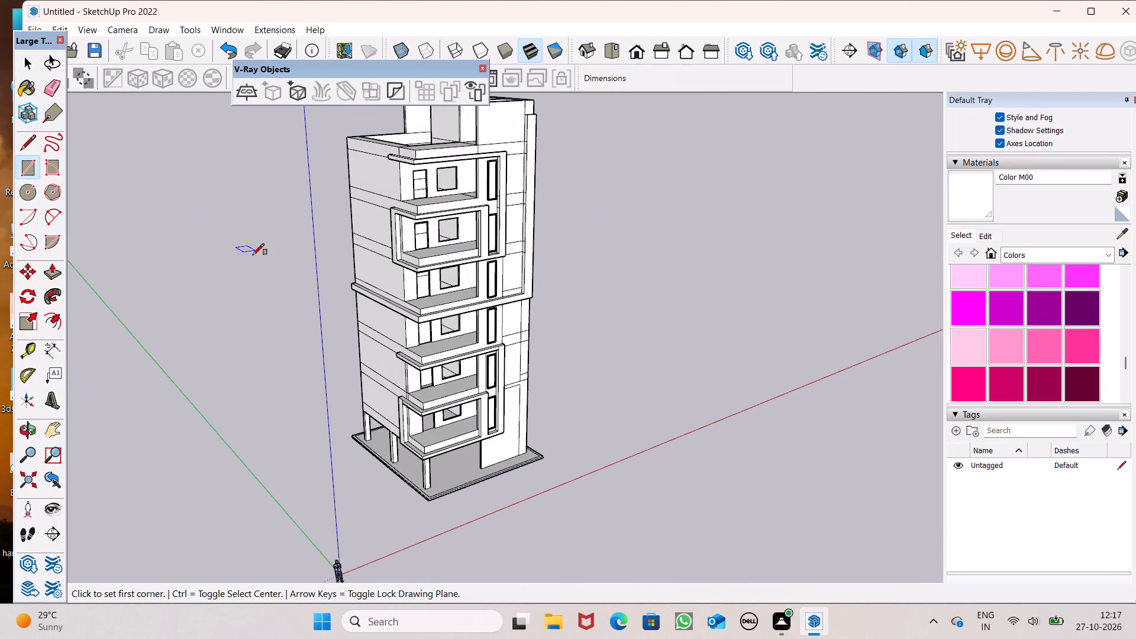
scroll(376, 286, down, 2)
middle_drag(471, 354, 709, 451)
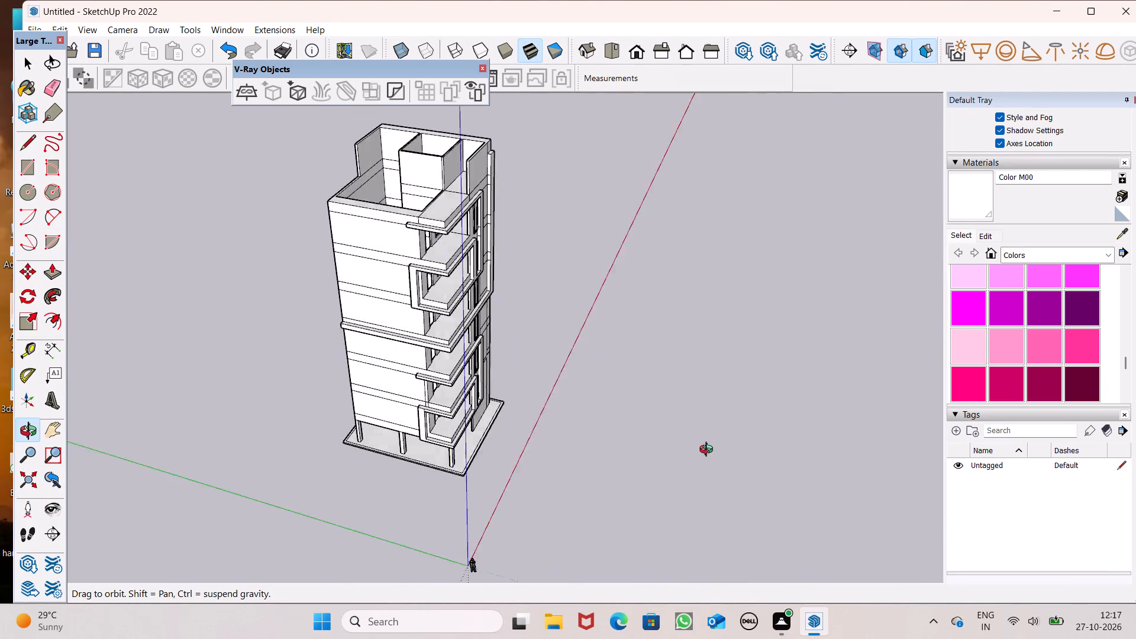
middle_drag(709, 451, 796, 385)
Draw a window rectangle about 4' 5 7/8" high by 3' 5 3/16" wide on the lowest balcony floor's side wall, beside the balcony frame.
scroll(511, 385, up, 2)
middle_drag(446, 433, 428, 311)
scroll(446, 343, up, 1)
scroll(424, 523, up, 6)
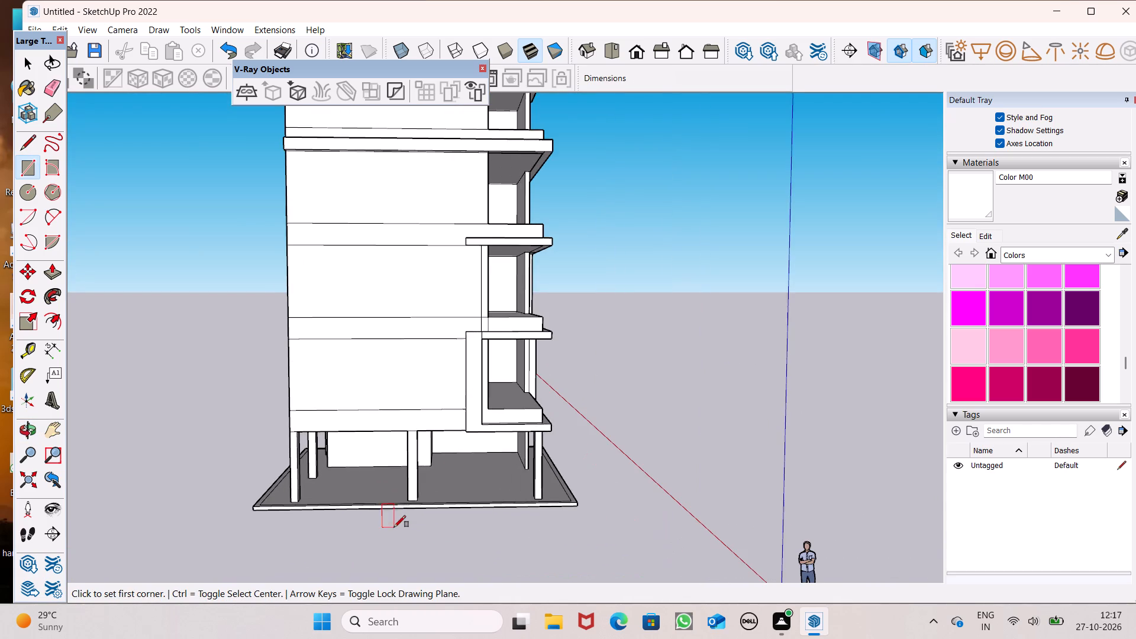
scroll(433, 402, up, 7)
scroll(445, 317, up, 5)
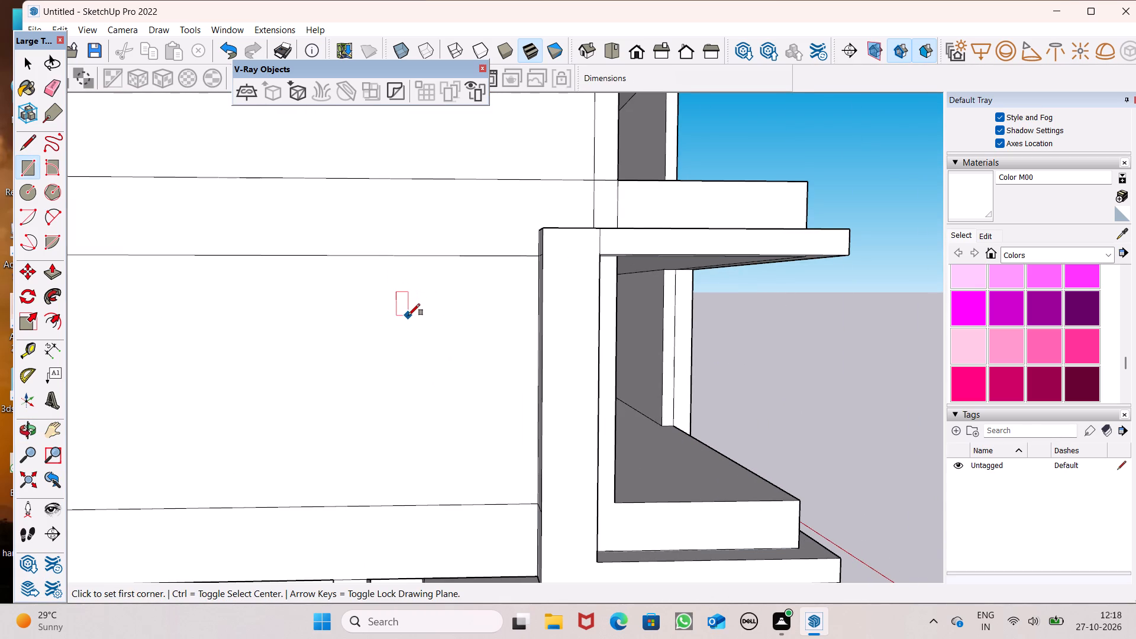
click(408, 309)
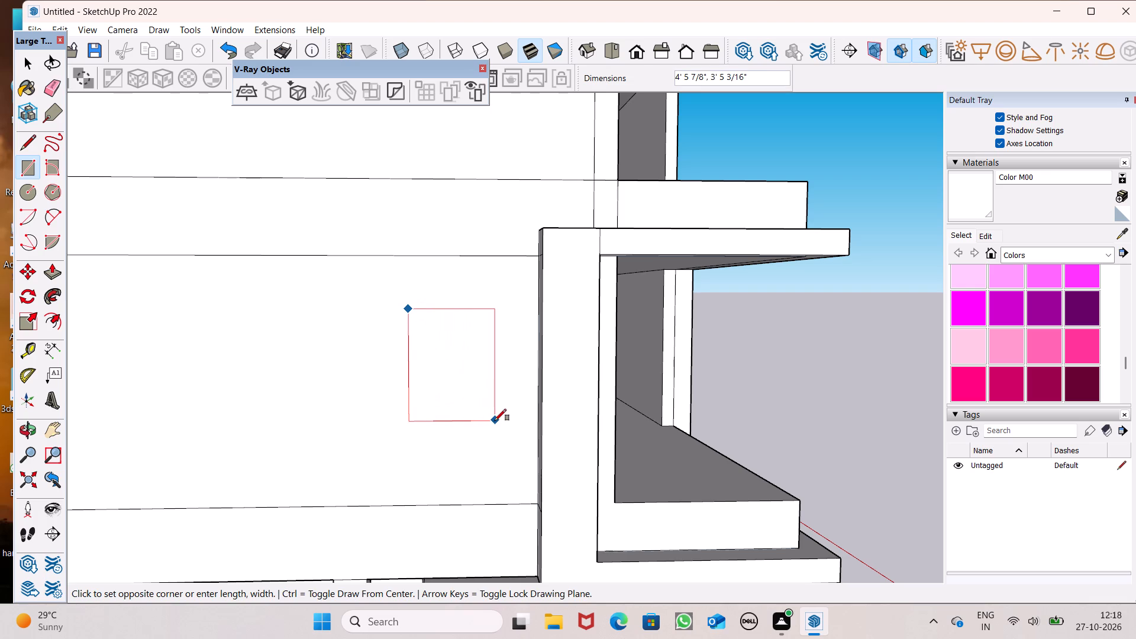
click(495, 421)
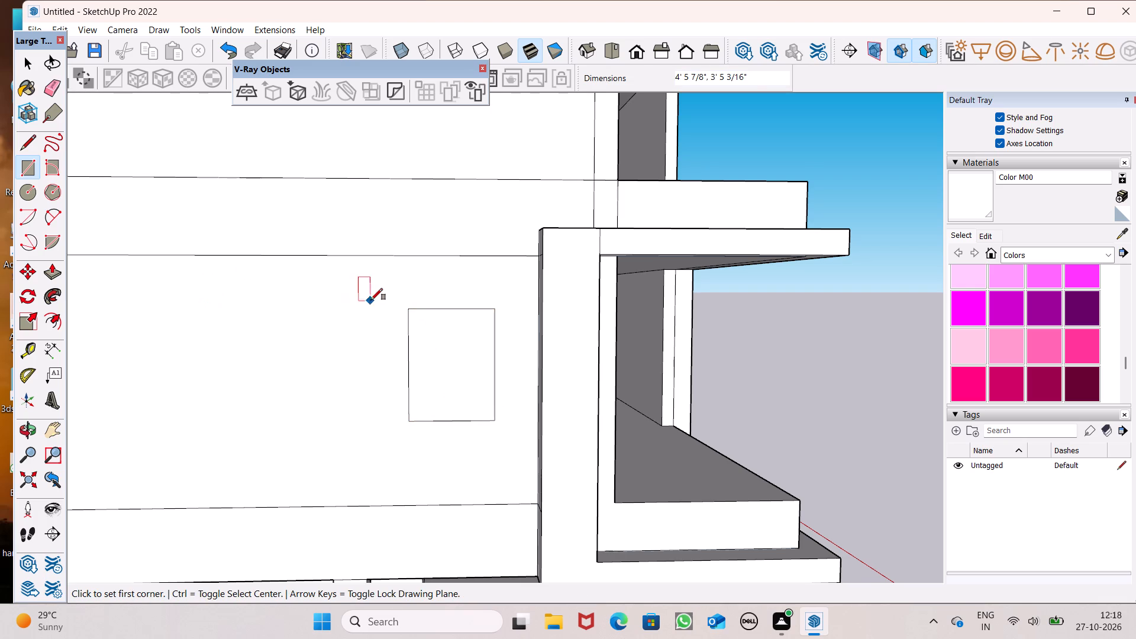
Draw a square about 2' 10 1/2" per side on the same side wall, farther from the balcony than the window rectangle.
scroll(372, 300, down, 7)
scroll(354, 261, up, 2)
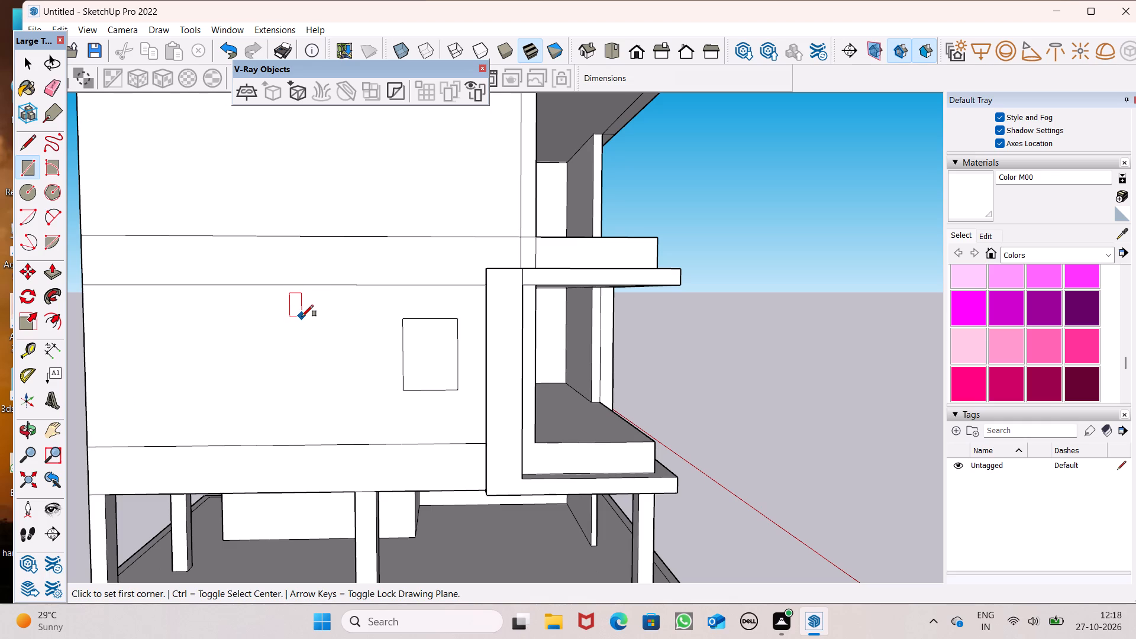
middle_drag(364, 392, 353, 380)
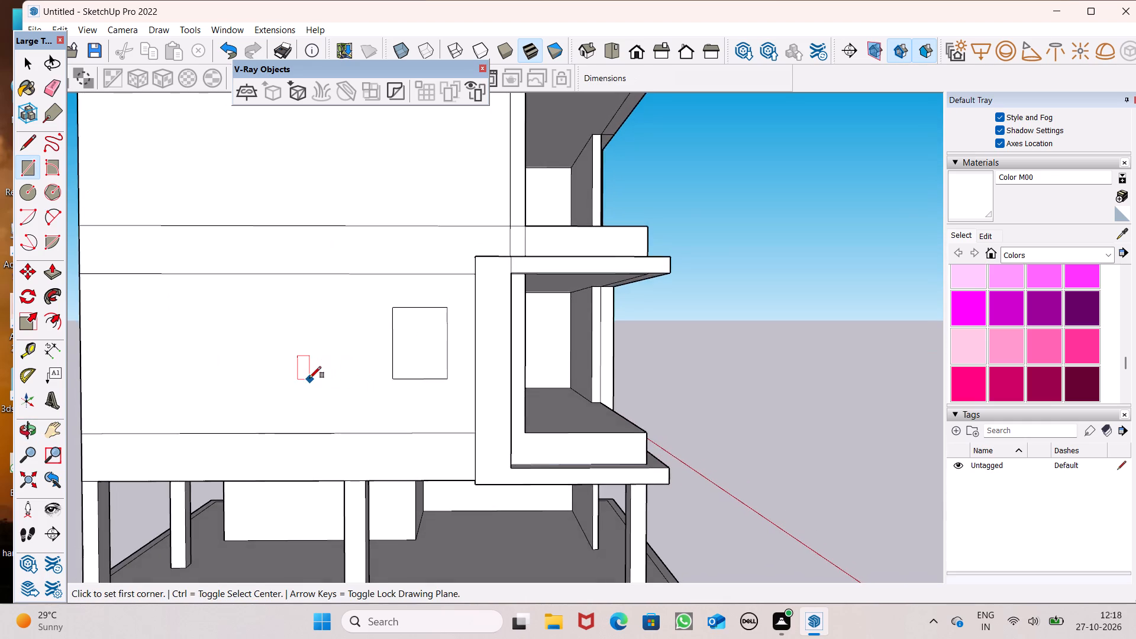
scroll(309, 372, up, 2)
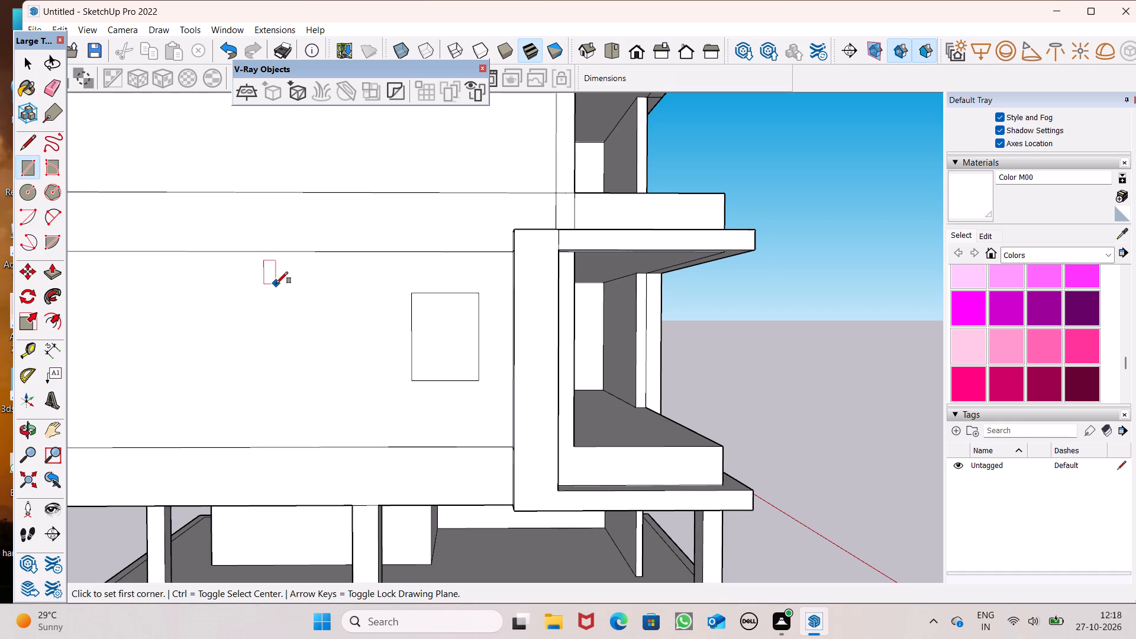
scroll(551, 327, down, 6)
scroll(437, 315, up, 4)
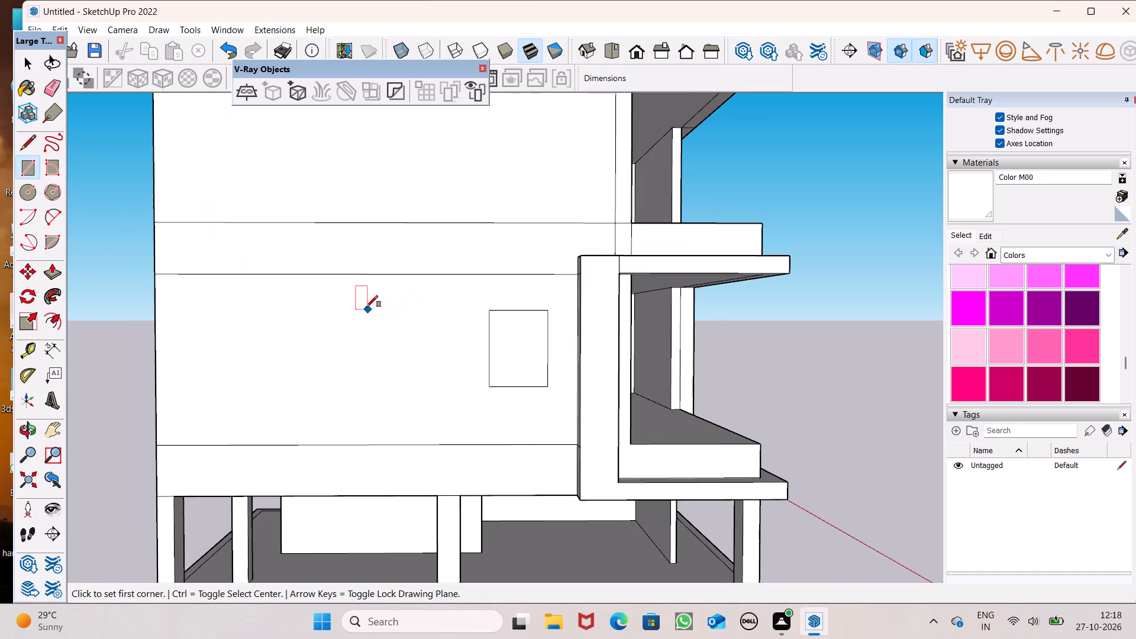
click(366, 306)
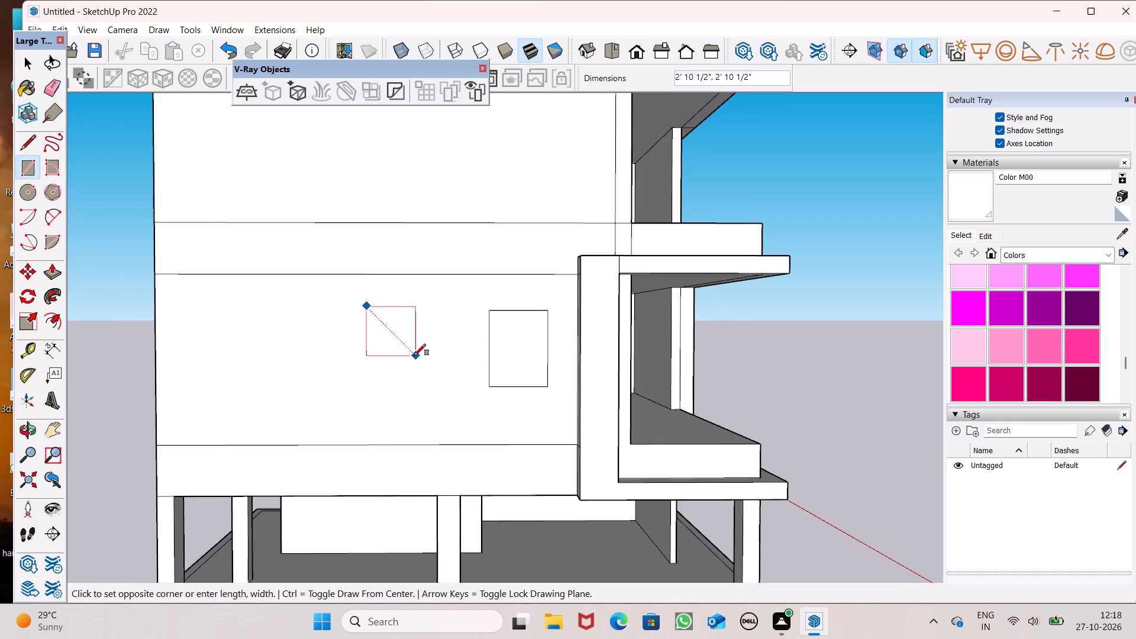
click(414, 356)
key(space)
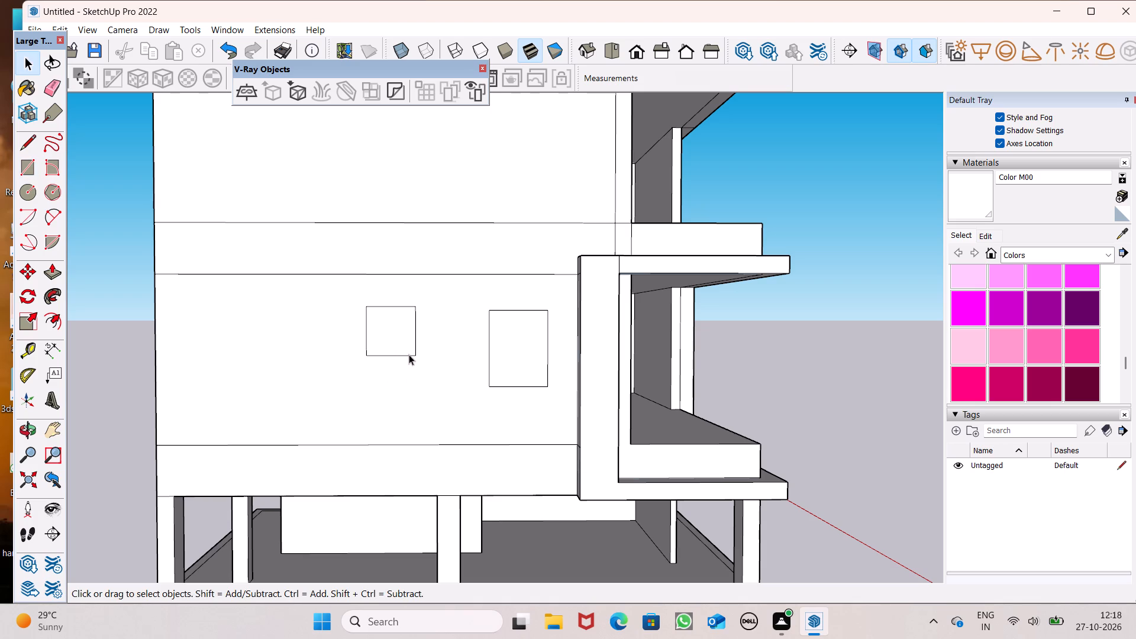
Move the small square and its edges slightly downward on the side wall, a few inches, and deselect it.
scroll(423, 367, up, 1)
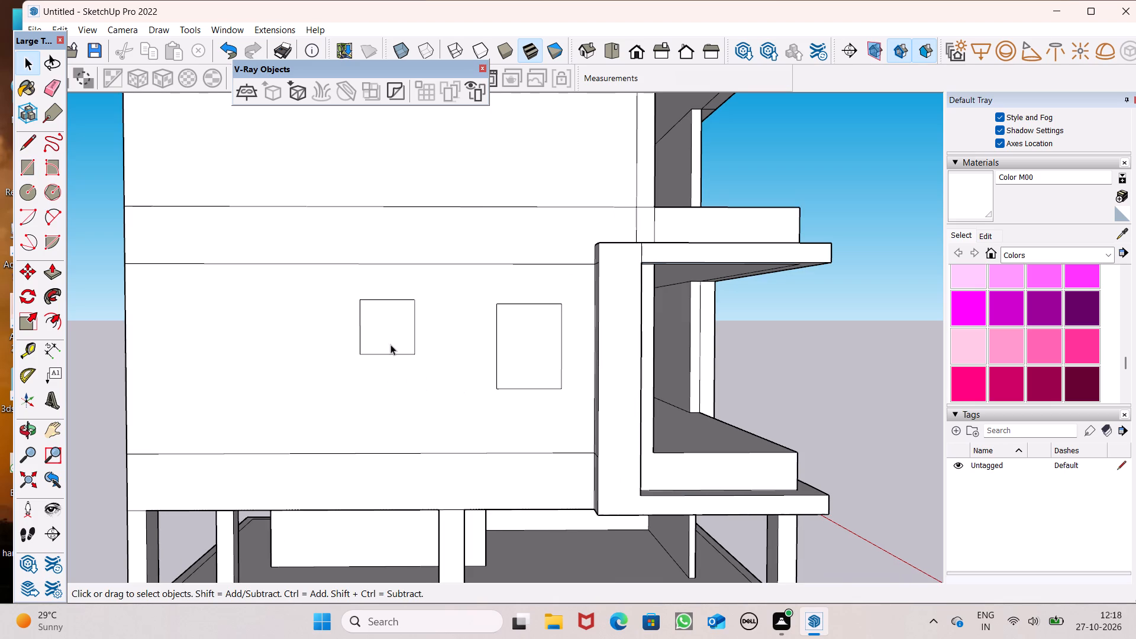
scroll(390, 343, up, 2)
double_click(380, 338)
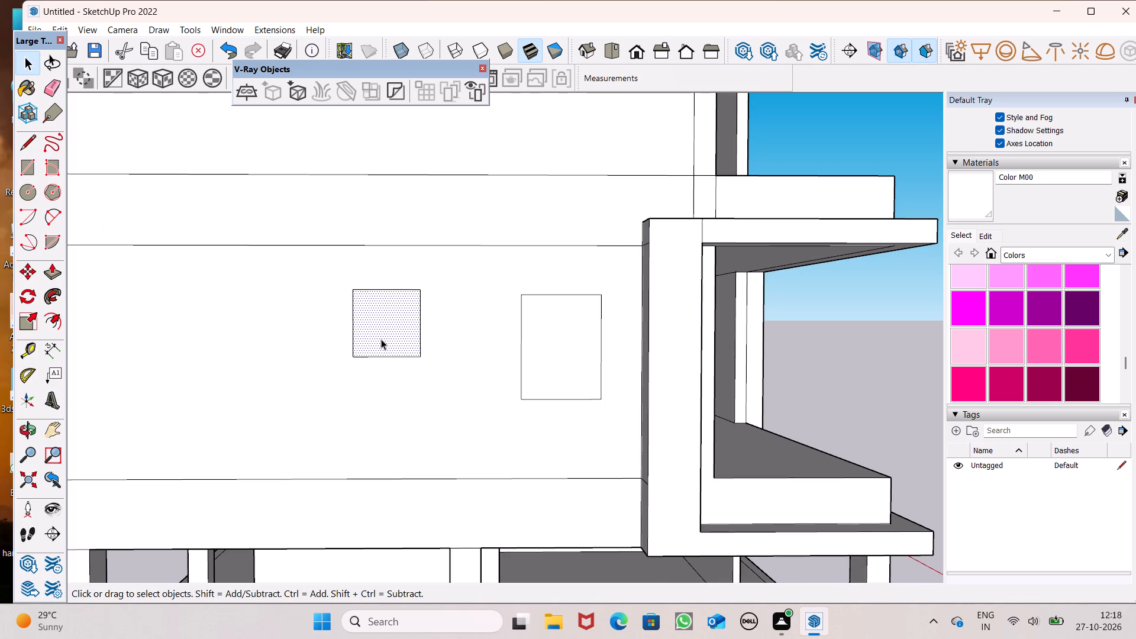
double_click(376, 340)
key(m)
key(Return)
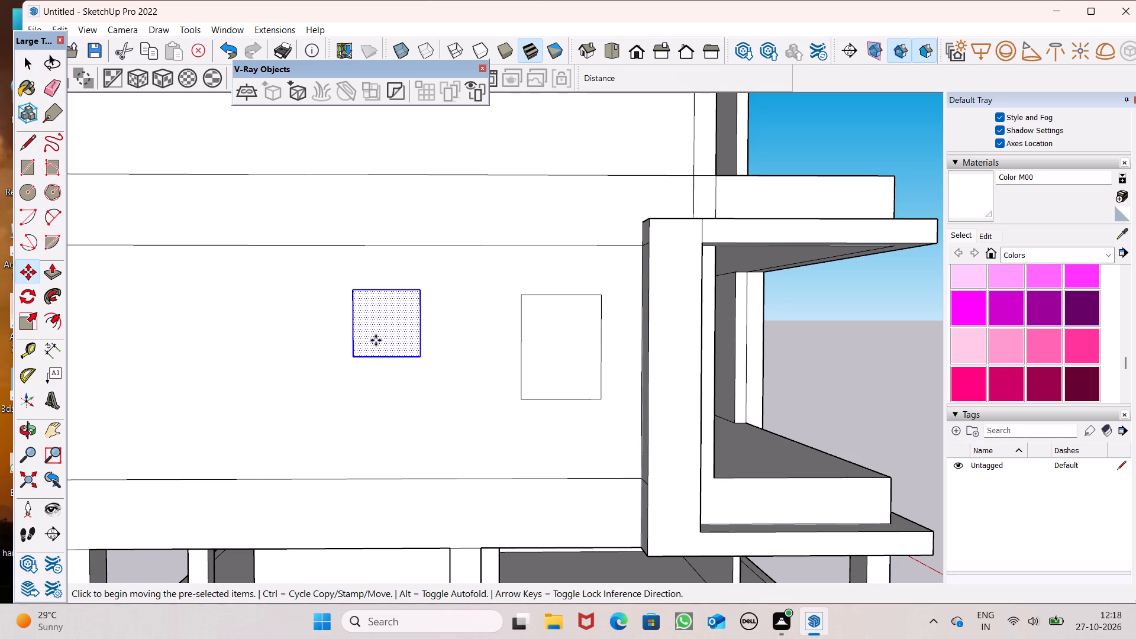
drag(372, 340, 372, 348)
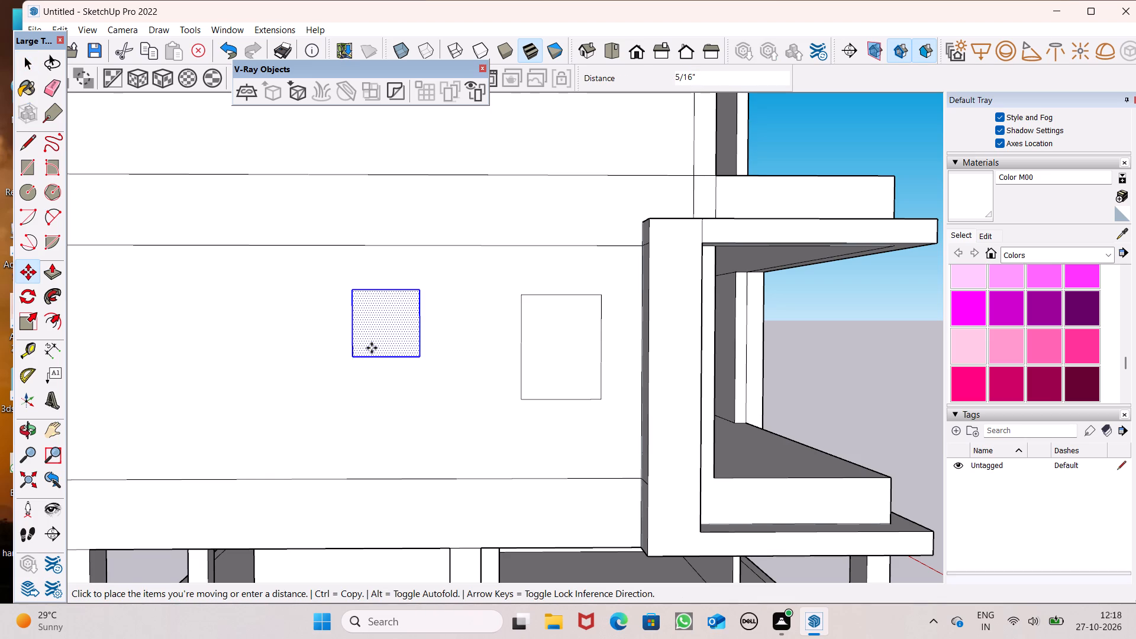
drag(372, 348, 372, 348)
drag(375, 345, 377, 357)
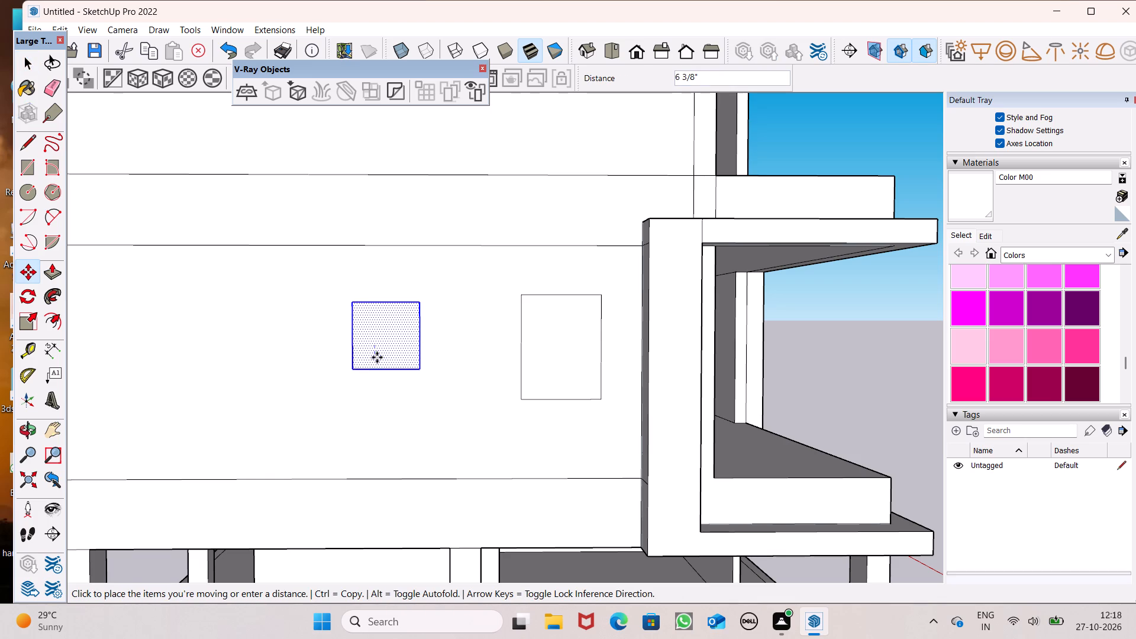
drag(377, 357, 374, 354)
key(space)
scroll(366, 343, down, 3)
click(757, 395)
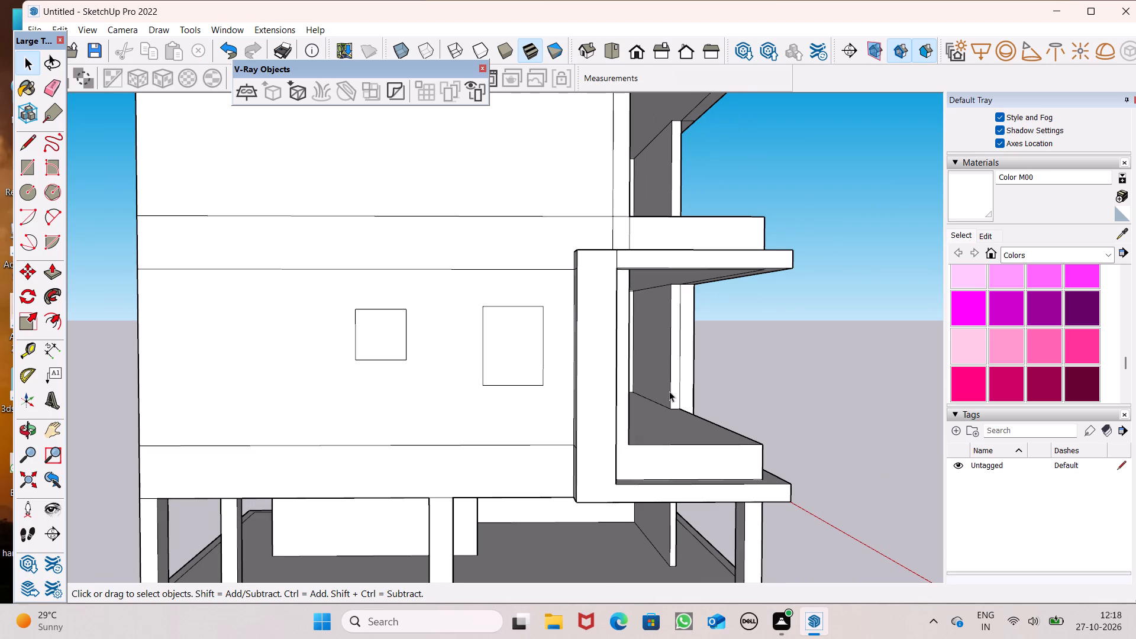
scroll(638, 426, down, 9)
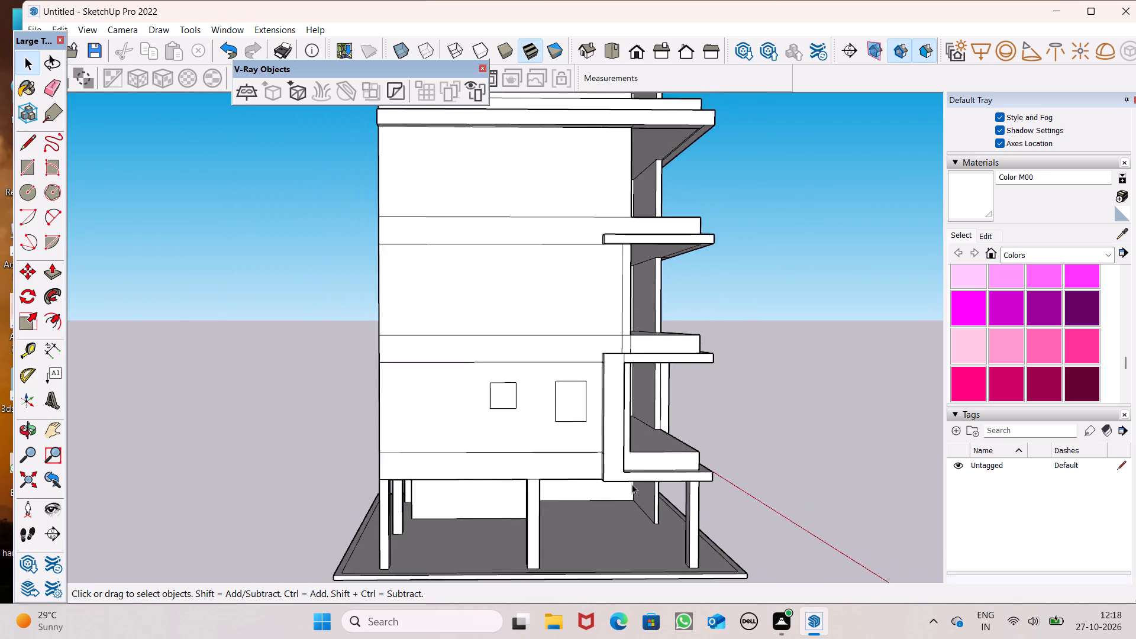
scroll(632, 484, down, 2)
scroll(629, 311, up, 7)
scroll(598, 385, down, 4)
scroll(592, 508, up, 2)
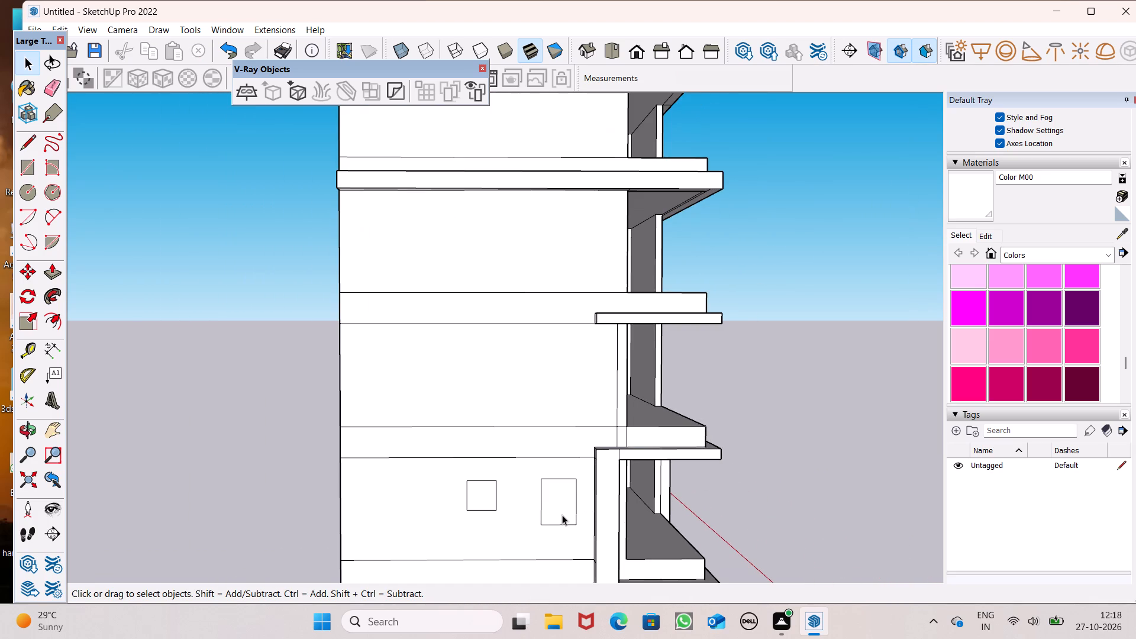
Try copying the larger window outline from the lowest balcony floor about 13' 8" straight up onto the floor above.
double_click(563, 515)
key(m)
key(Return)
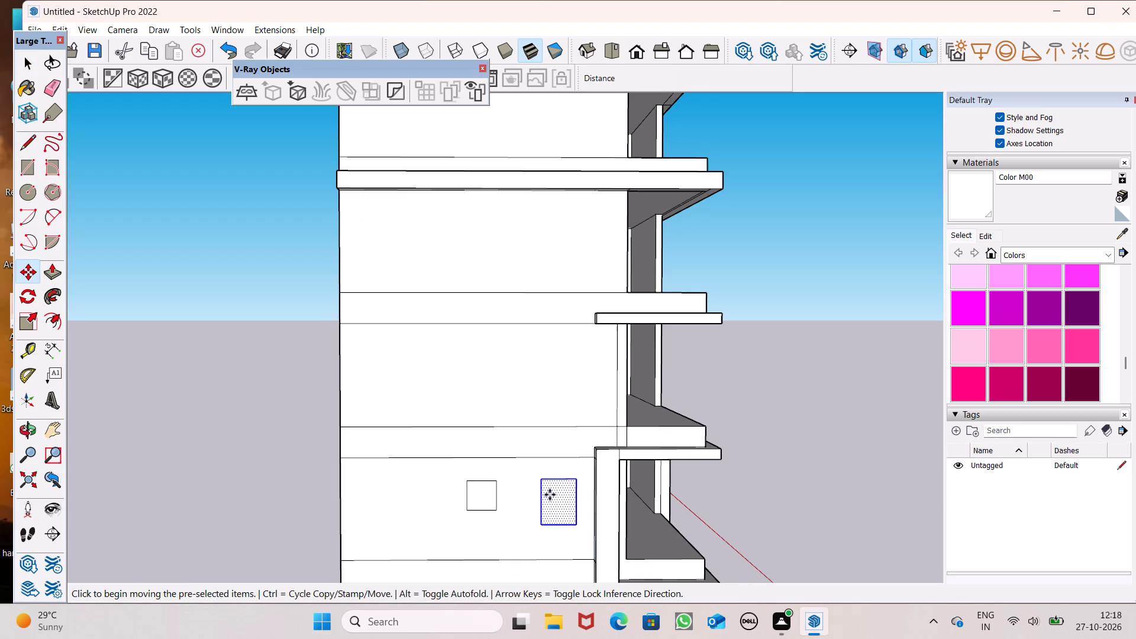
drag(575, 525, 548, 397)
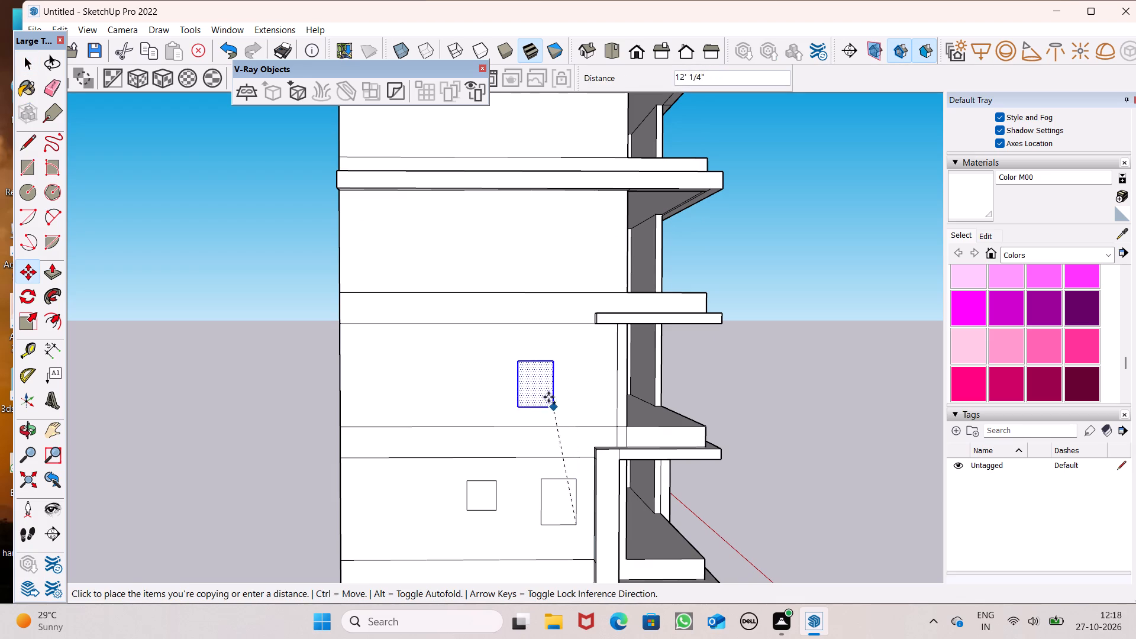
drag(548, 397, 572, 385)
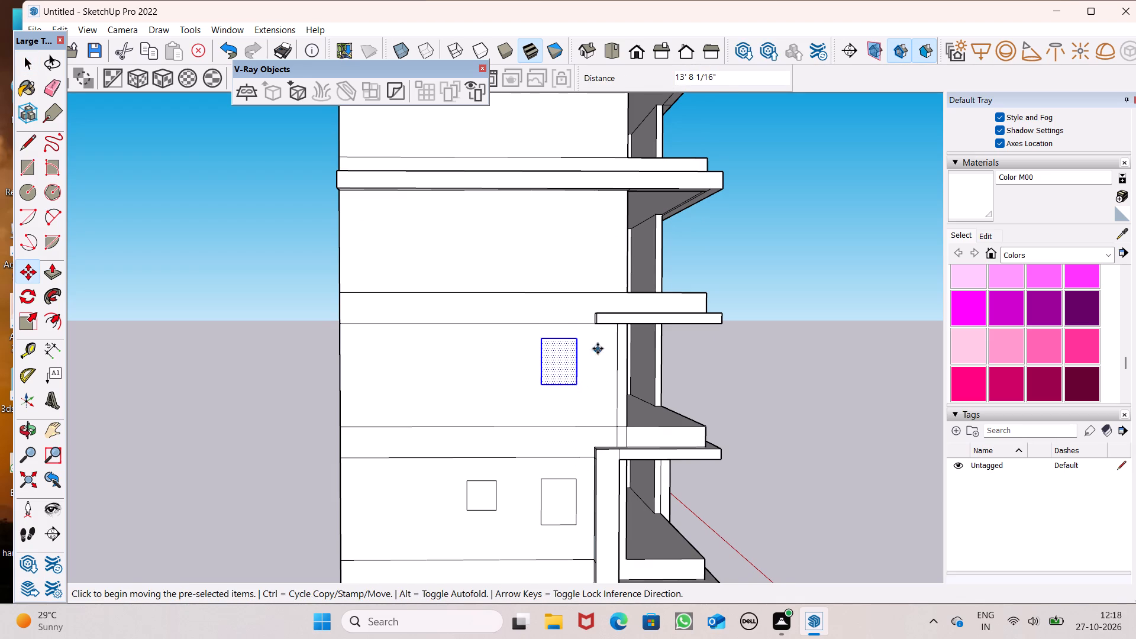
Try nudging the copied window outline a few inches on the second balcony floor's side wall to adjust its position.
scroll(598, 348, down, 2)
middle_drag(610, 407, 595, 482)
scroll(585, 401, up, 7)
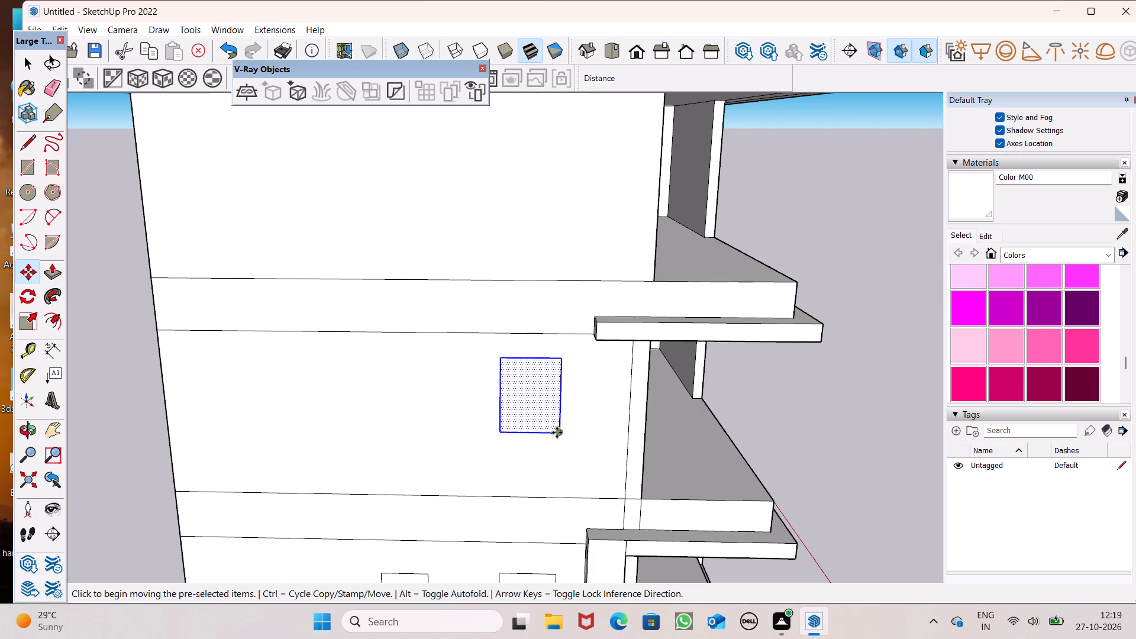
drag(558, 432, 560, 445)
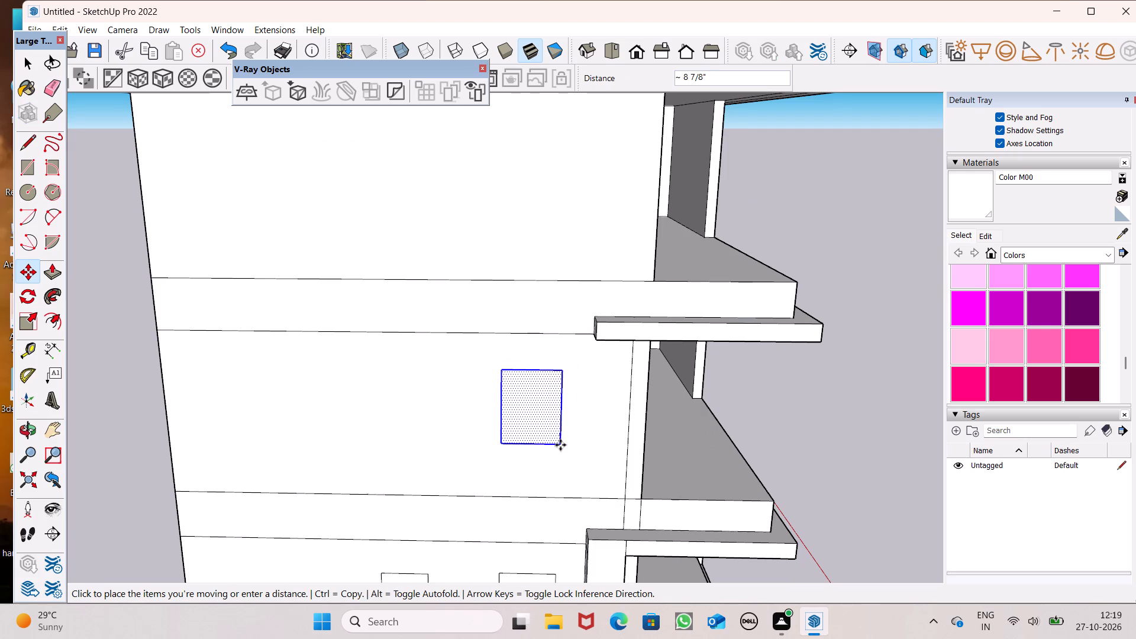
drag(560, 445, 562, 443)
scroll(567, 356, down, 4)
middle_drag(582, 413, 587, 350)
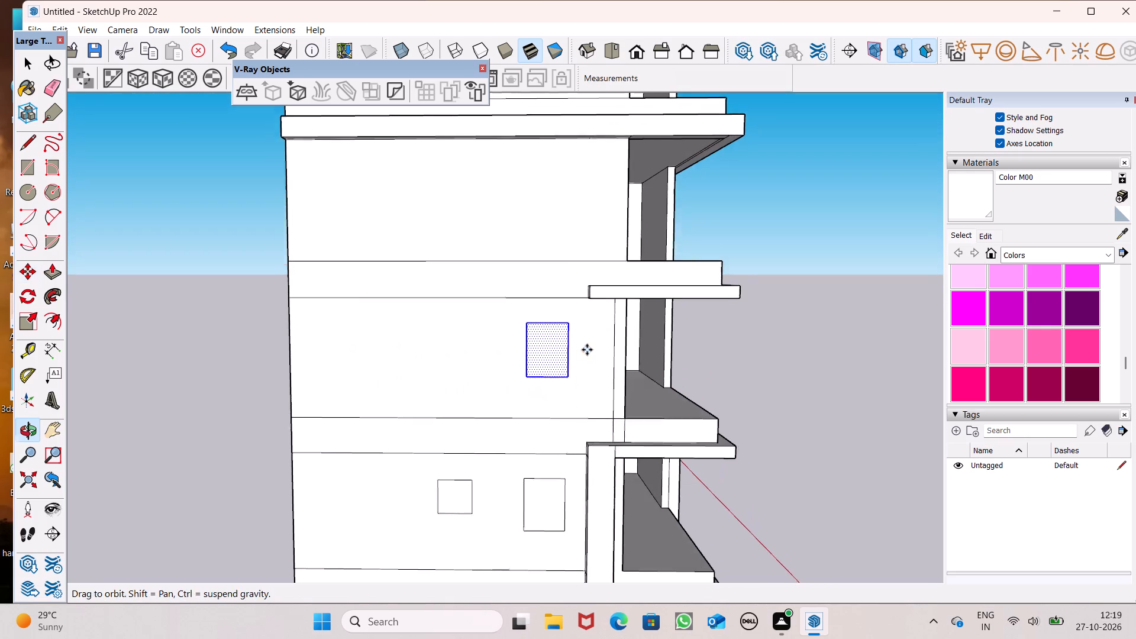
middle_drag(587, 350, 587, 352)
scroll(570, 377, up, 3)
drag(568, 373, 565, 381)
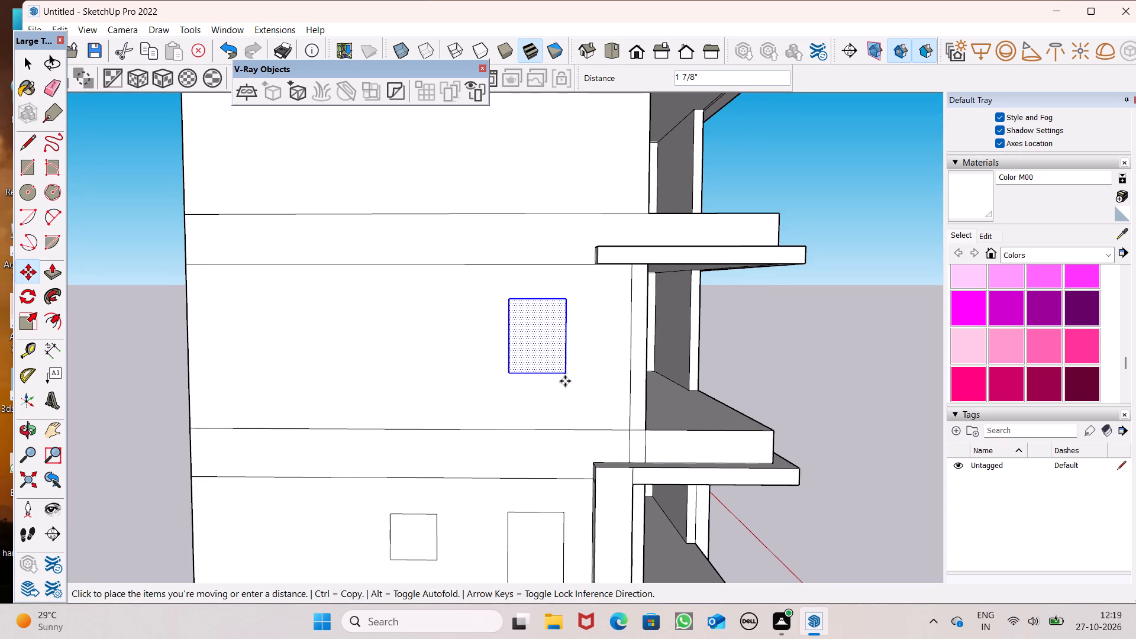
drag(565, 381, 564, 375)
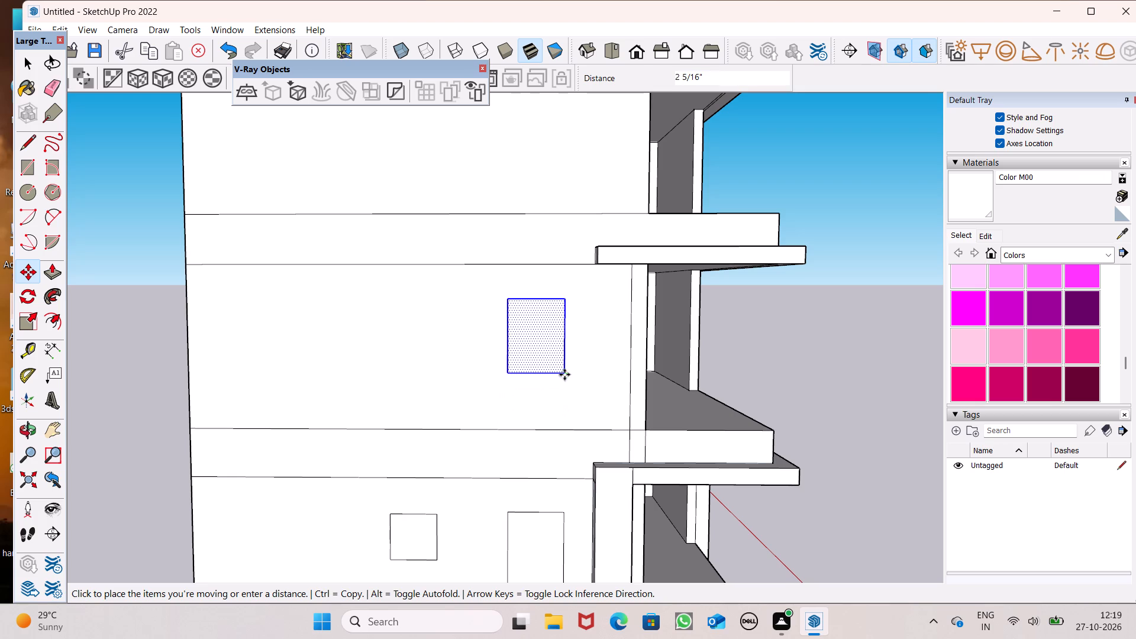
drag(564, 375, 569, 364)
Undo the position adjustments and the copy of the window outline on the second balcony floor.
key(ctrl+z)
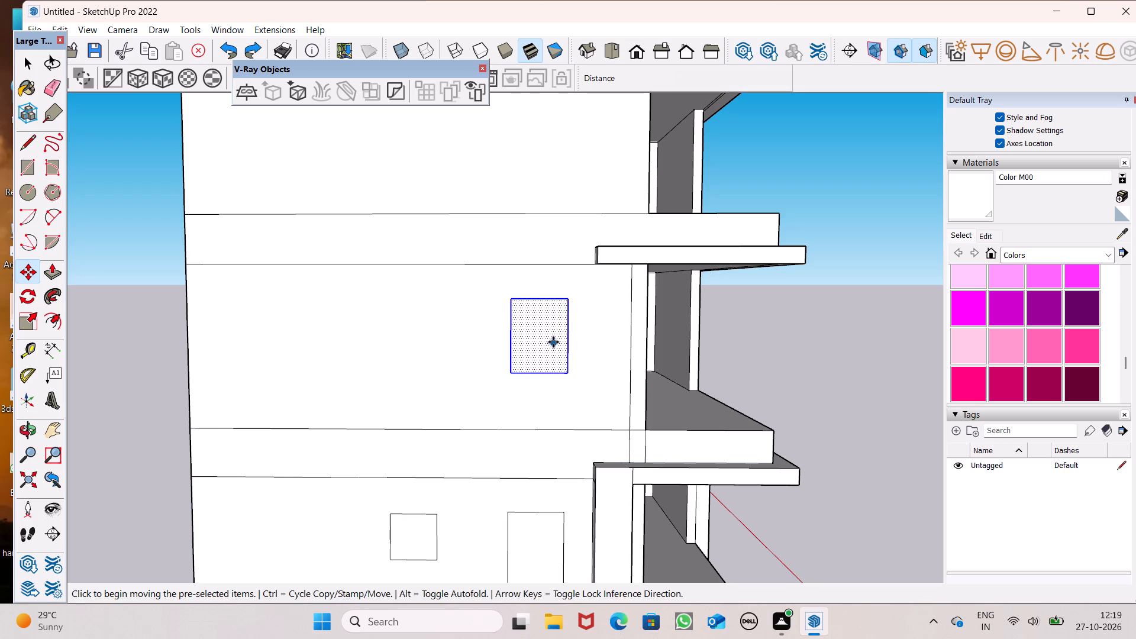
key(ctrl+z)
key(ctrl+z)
Copy the larger window outline from the lowest balcony floor straight up onto the second balcony floor's side wall.
scroll(548, 324, down, 6)
key(space)
double_click(551, 455)
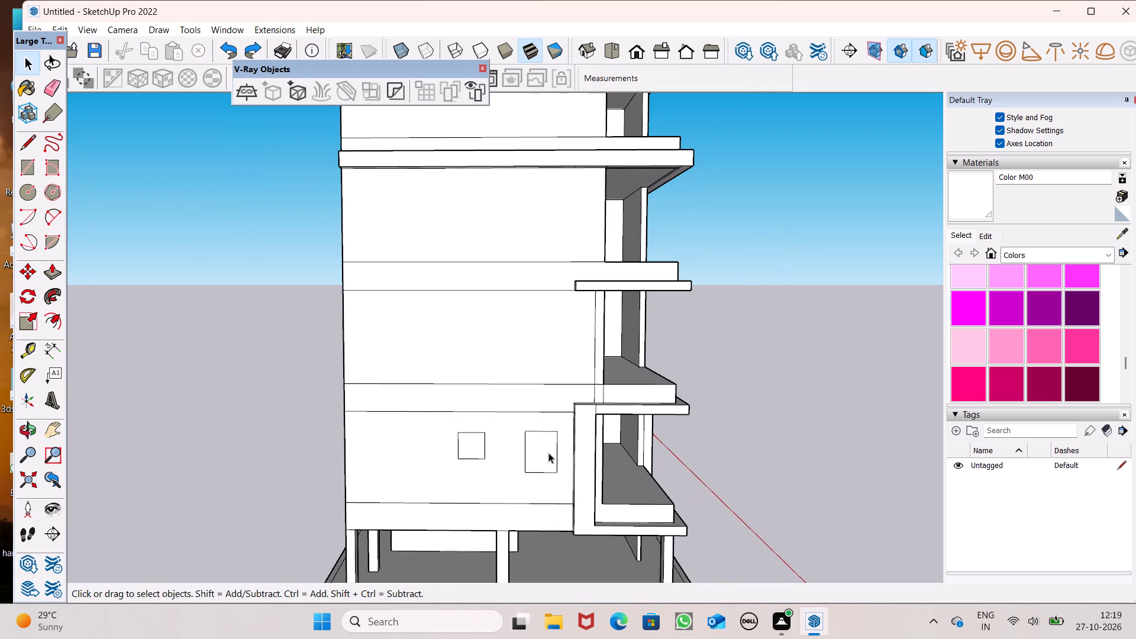
double_click(552, 454)
key(m)
key(Return)
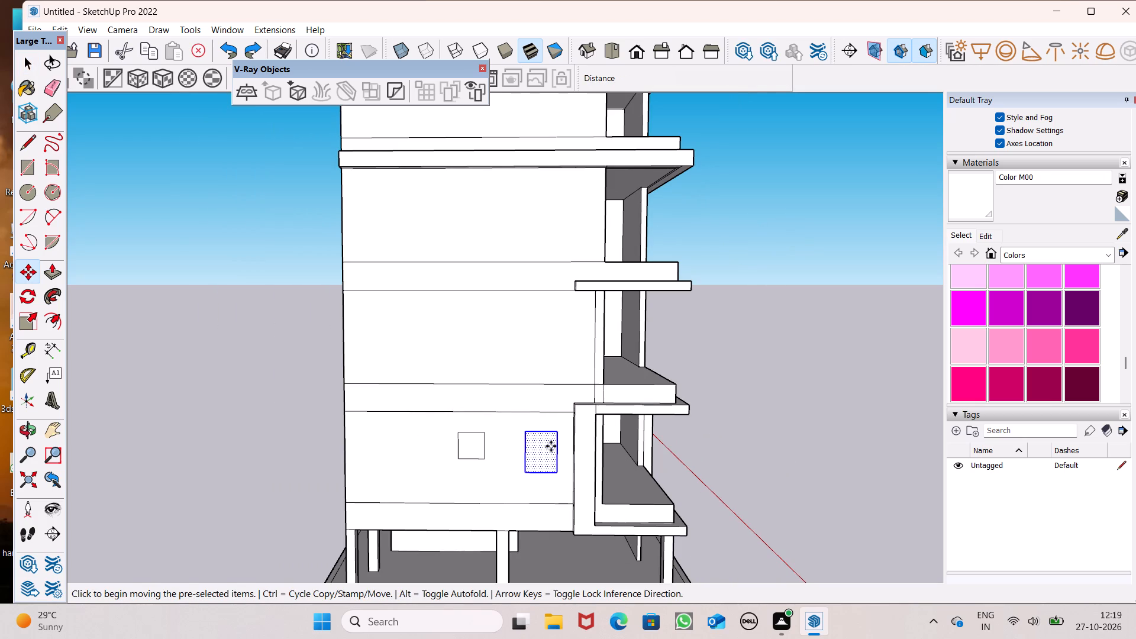
drag(556, 473, 556, 385)
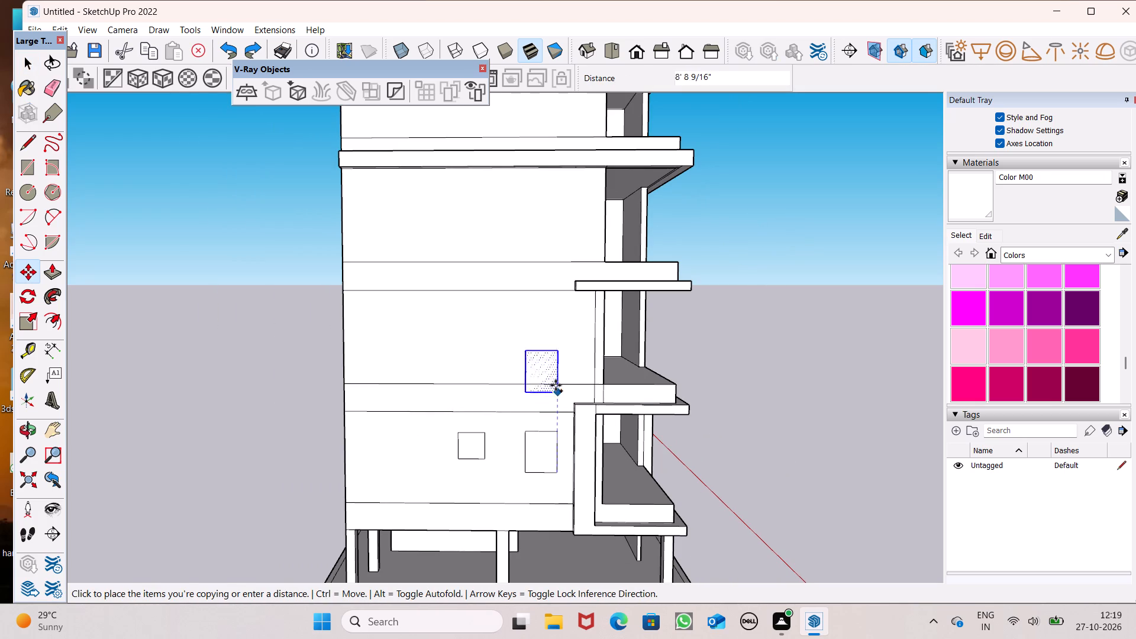
drag(556, 385, 551, 346)
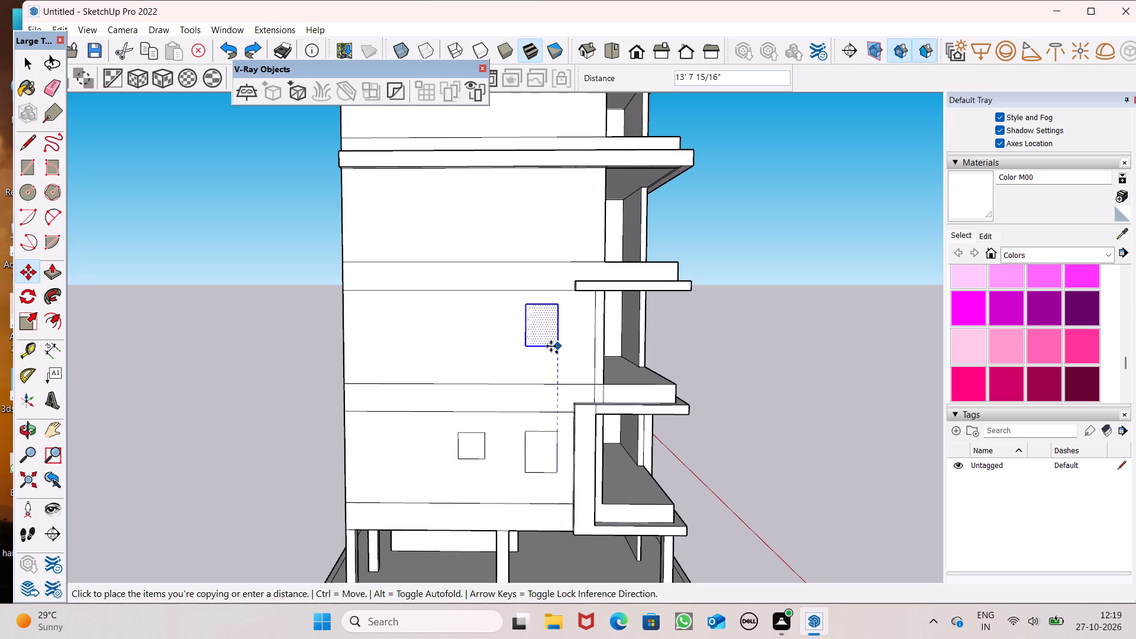
drag(551, 346, 551, 351)
Copy the second floor's window outline about 12' 10" straight up onto the third balcony floor, below the full-width ledge.
scroll(569, 340, down, 5)
middle_drag(582, 405, 555, 476)
scroll(554, 315, down, 5)
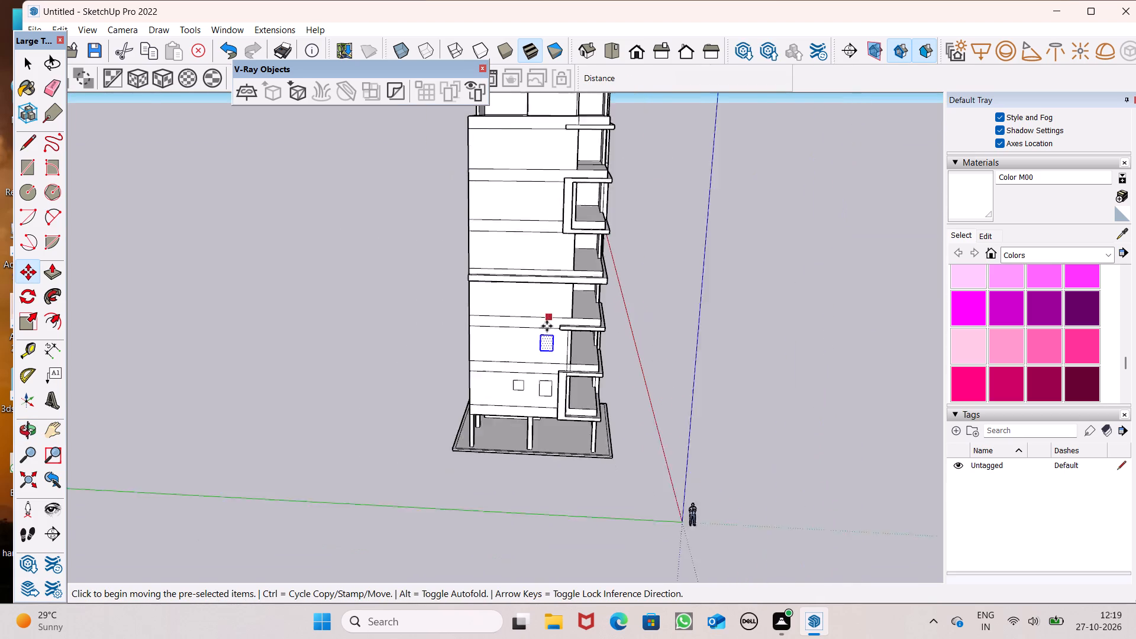
scroll(547, 326, down, 1)
scroll(553, 251, up, 9)
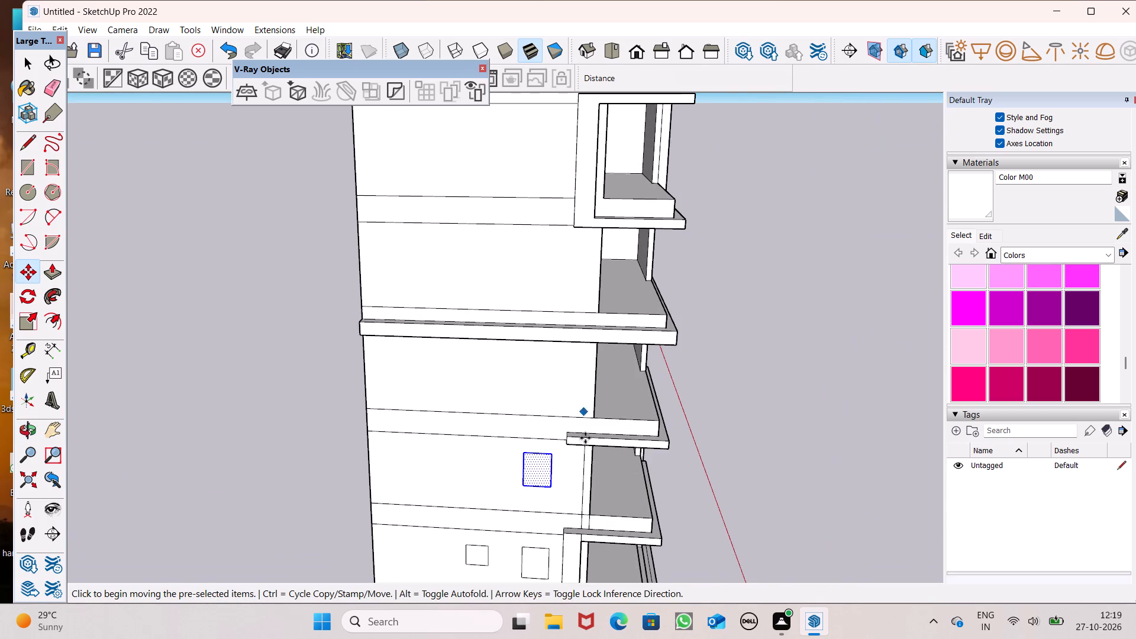
drag(551, 489, 559, 424)
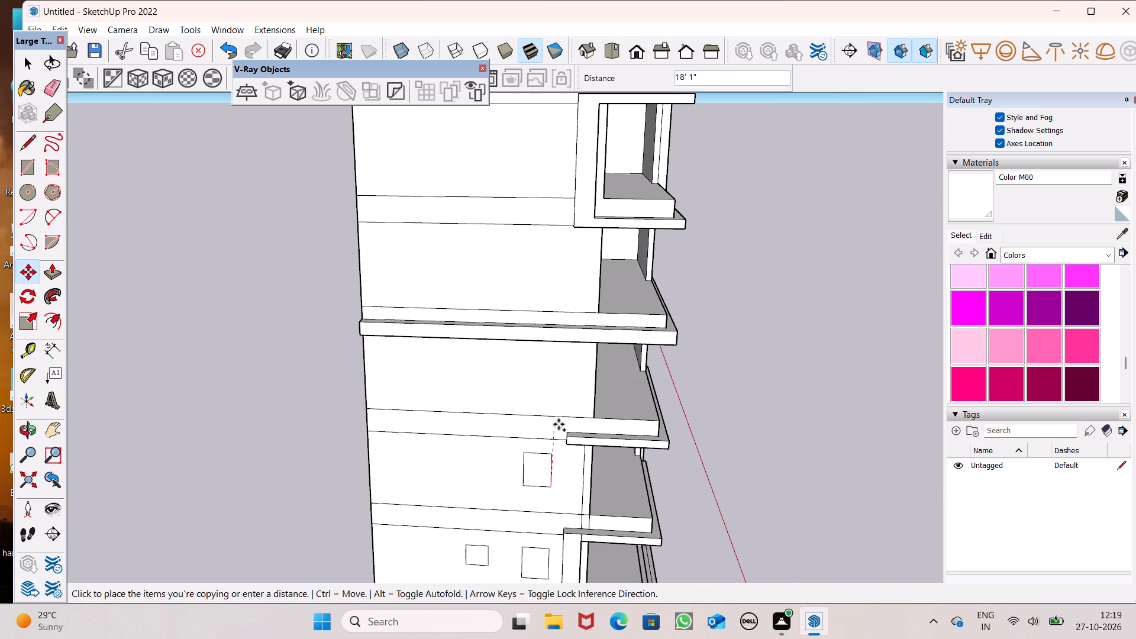
drag(559, 424, 547, 387)
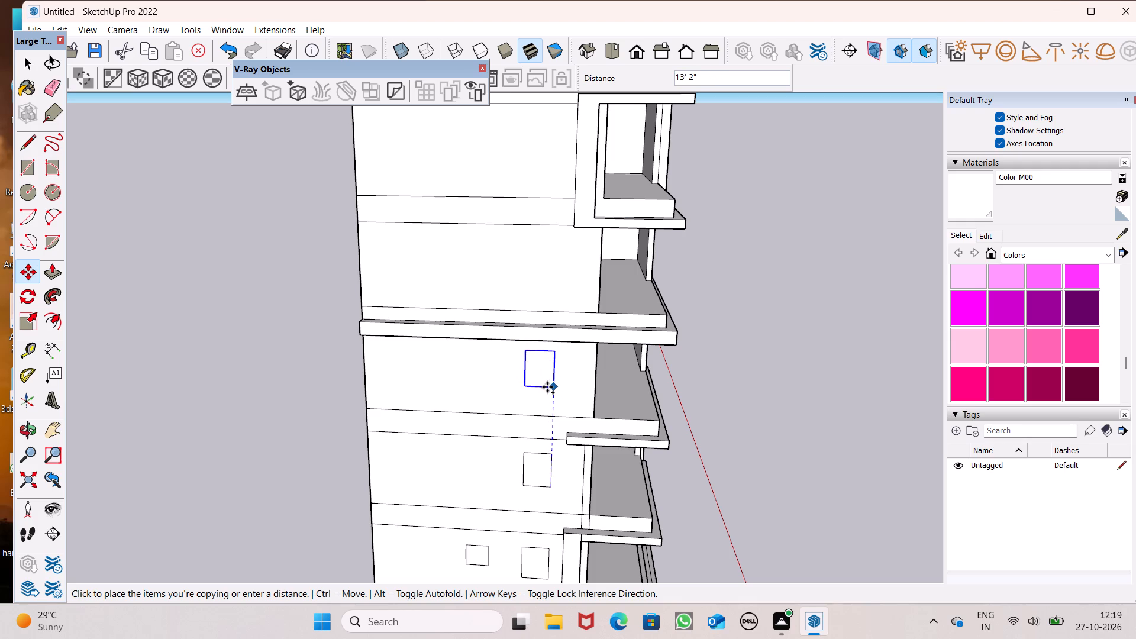
drag(547, 387, 547, 389)
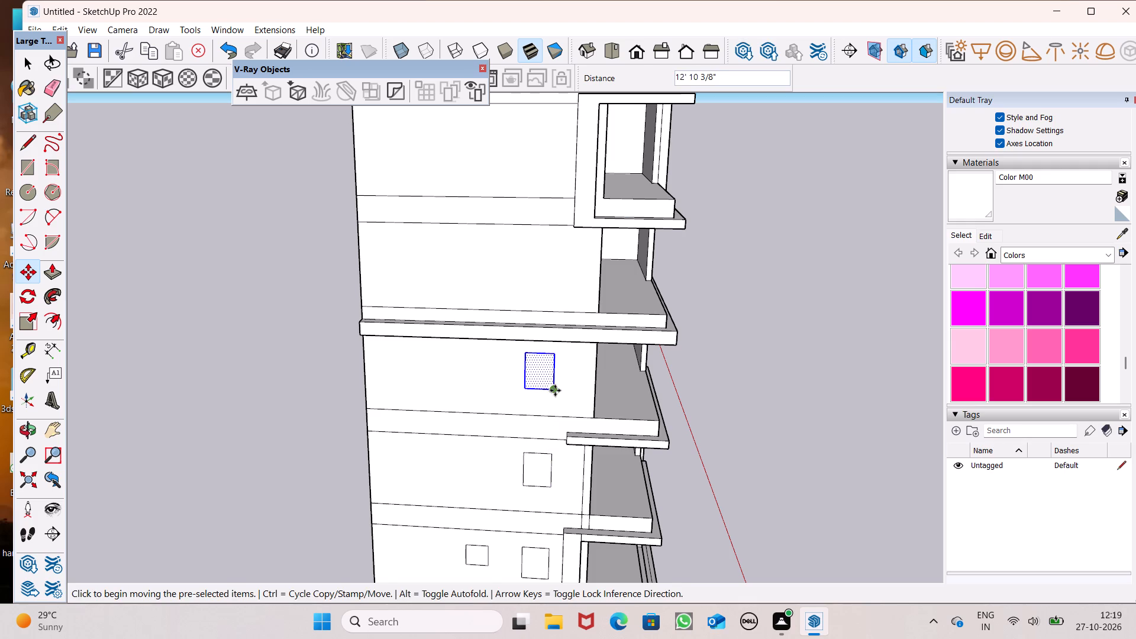
Copy the third floor's window outline straight up onto the fourth balcony floor, just above the full-width ledge.
drag(554, 389, 556, 258)
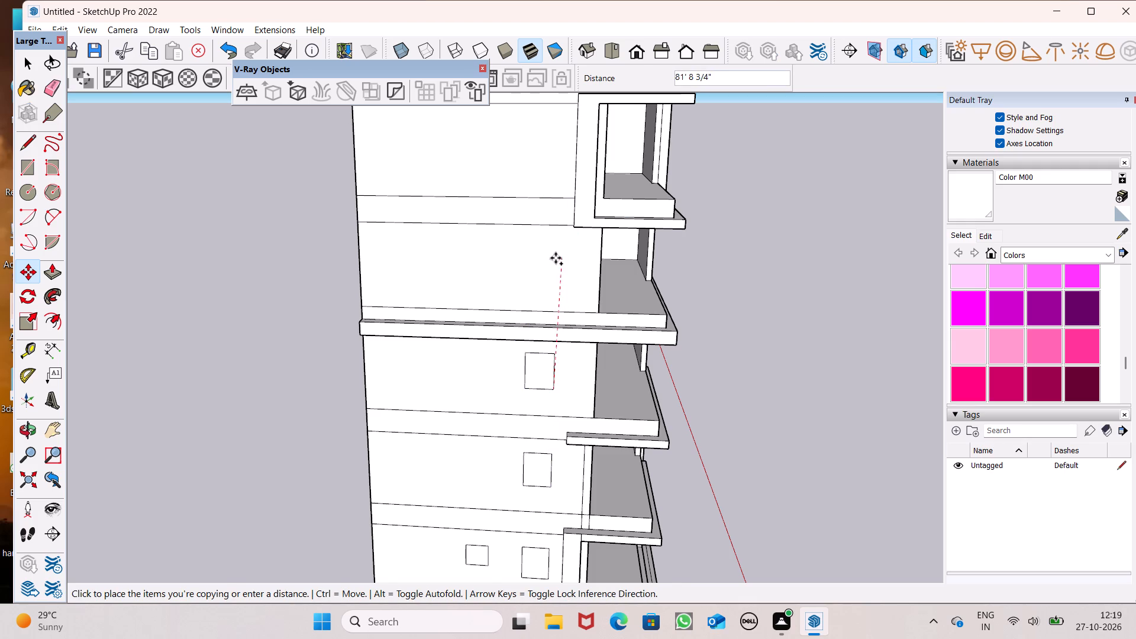
drag(556, 258, 550, 276)
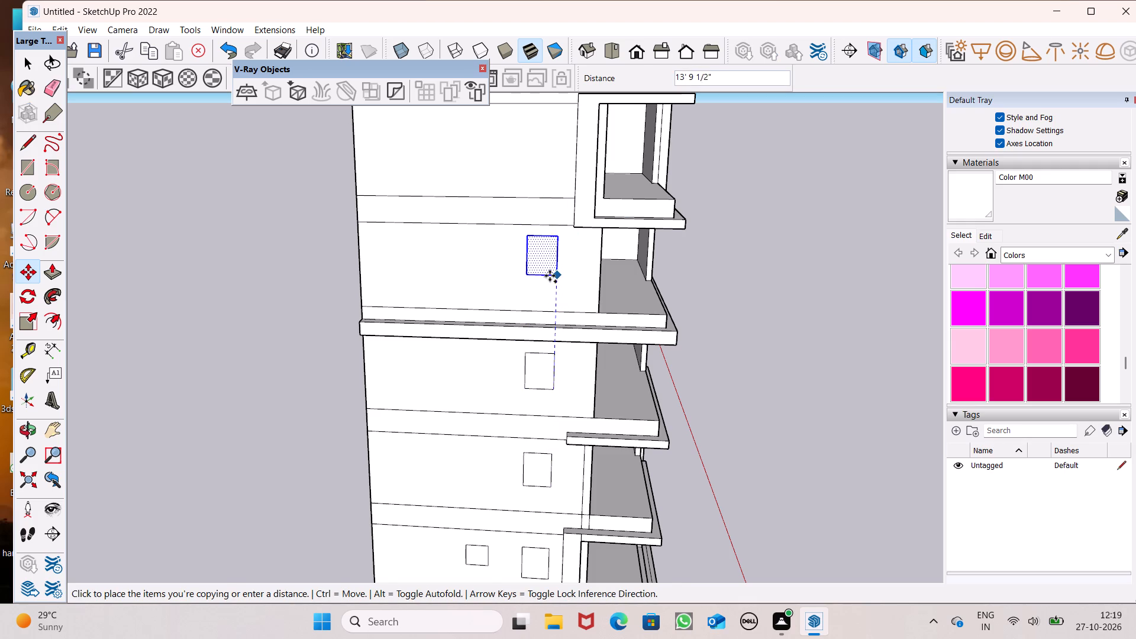
drag(550, 276, 548, 282)
Copy the fourth floor's window outline straight up onto the fifth balcony floor, beside the upper framed balcony.
scroll(537, 323, down, 8)
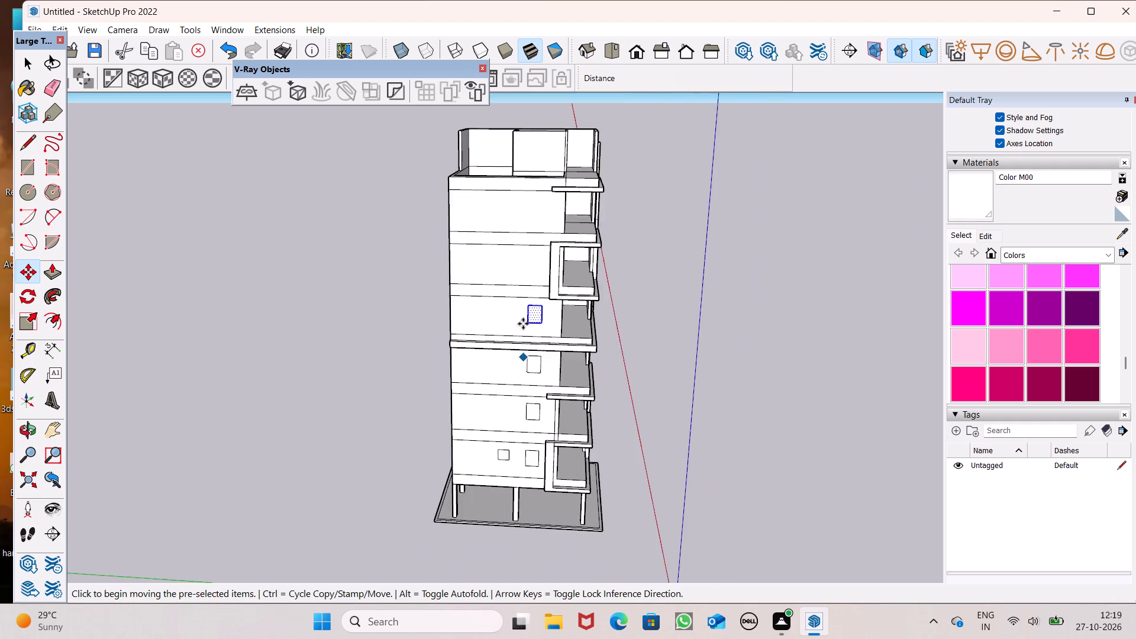
scroll(532, 247, up, 7)
drag(550, 401, 552, 375)
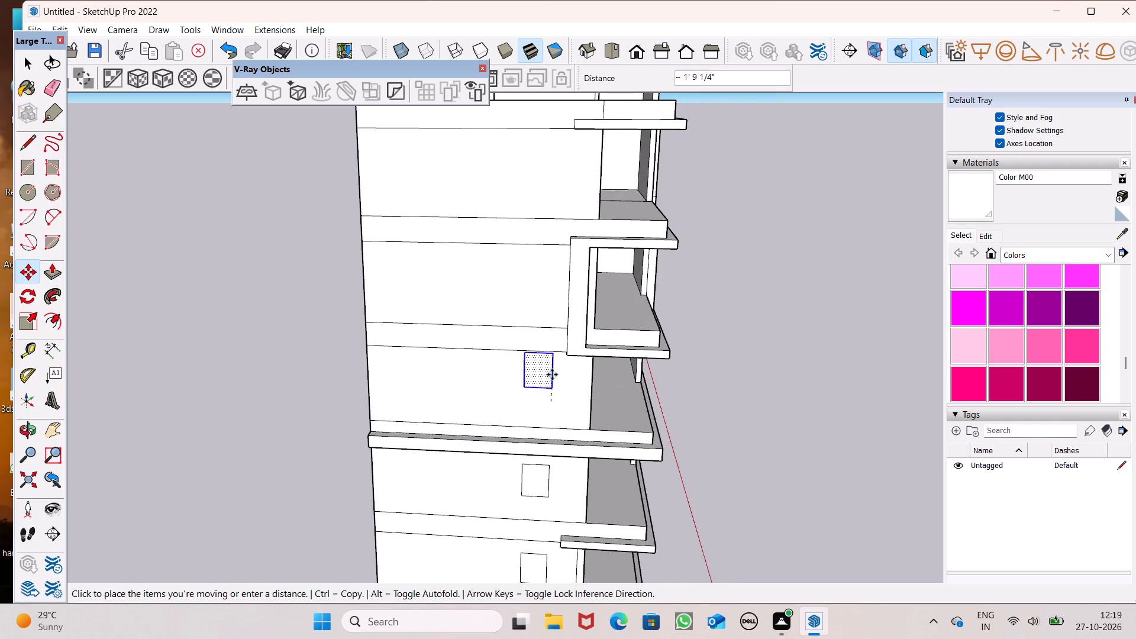
drag(552, 375, 550, 293)
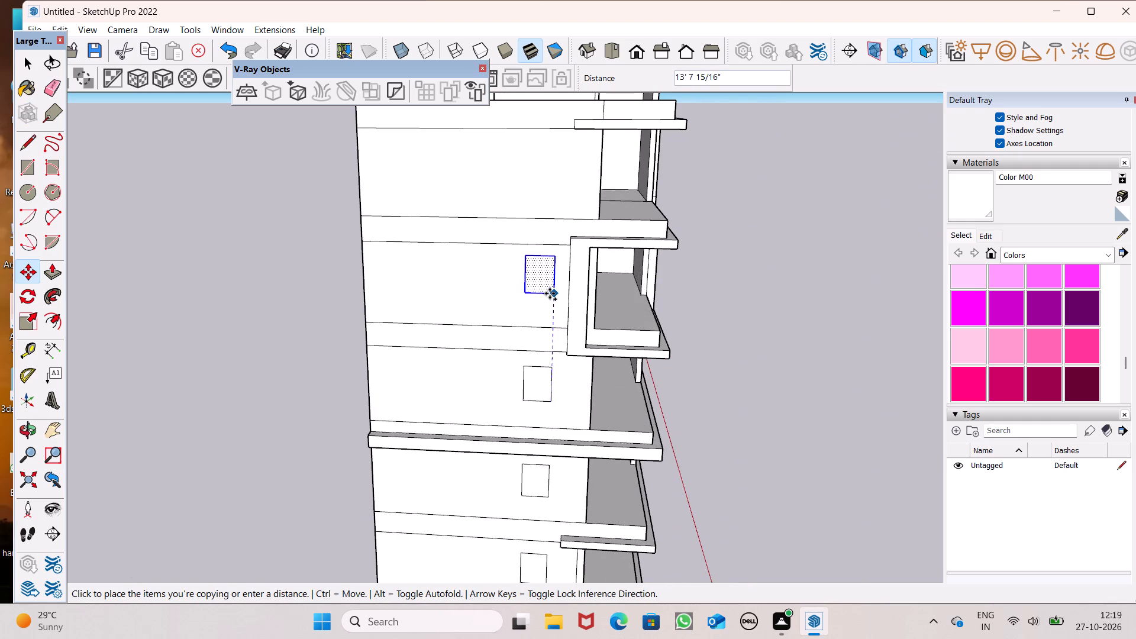
drag(550, 293, 550, 299)
Copy the fifth floor's window outline about 13' 5 9/16" up onto the top floor below the roof terrace and deselect it.
scroll(514, 395, down, 6)
scroll(537, 241, up, 7)
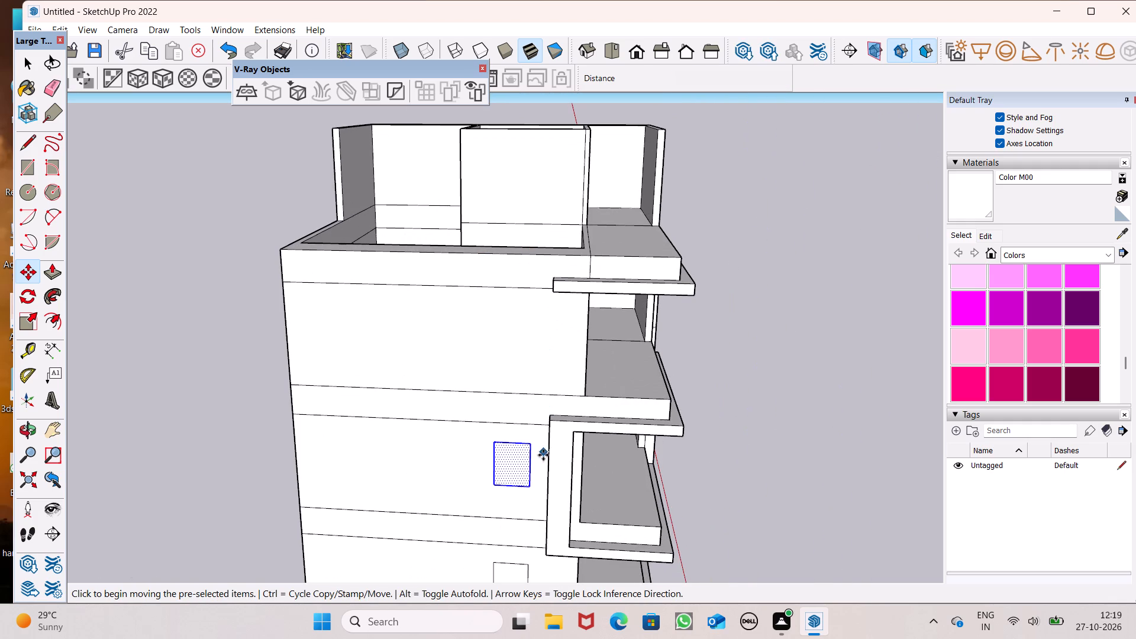
drag(531, 488, 527, 348)
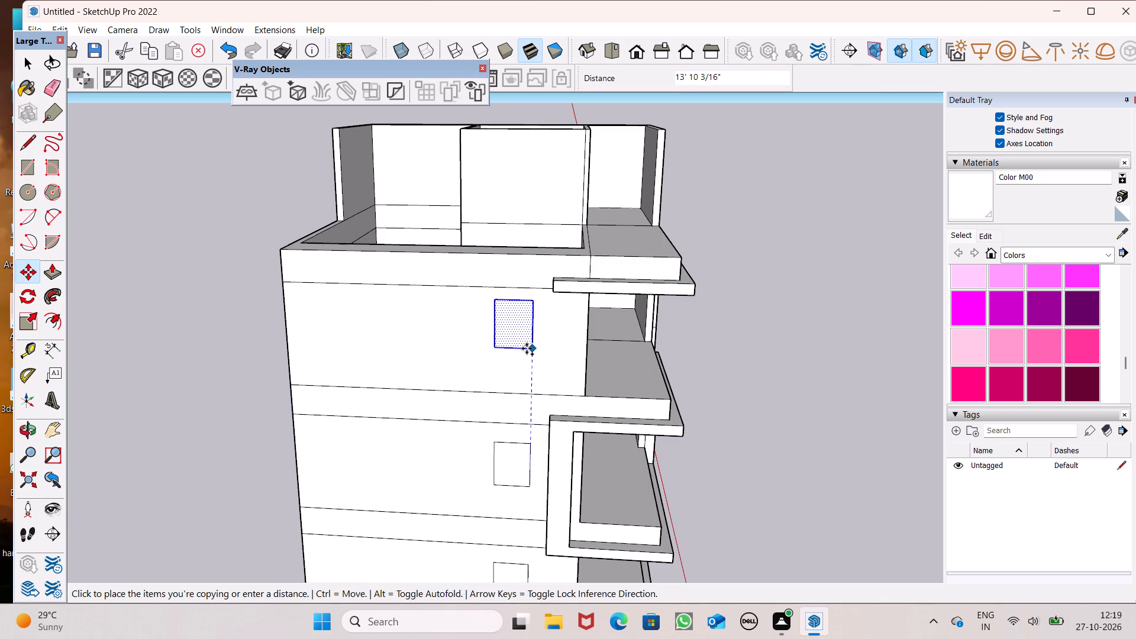
drag(527, 348, 531, 353)
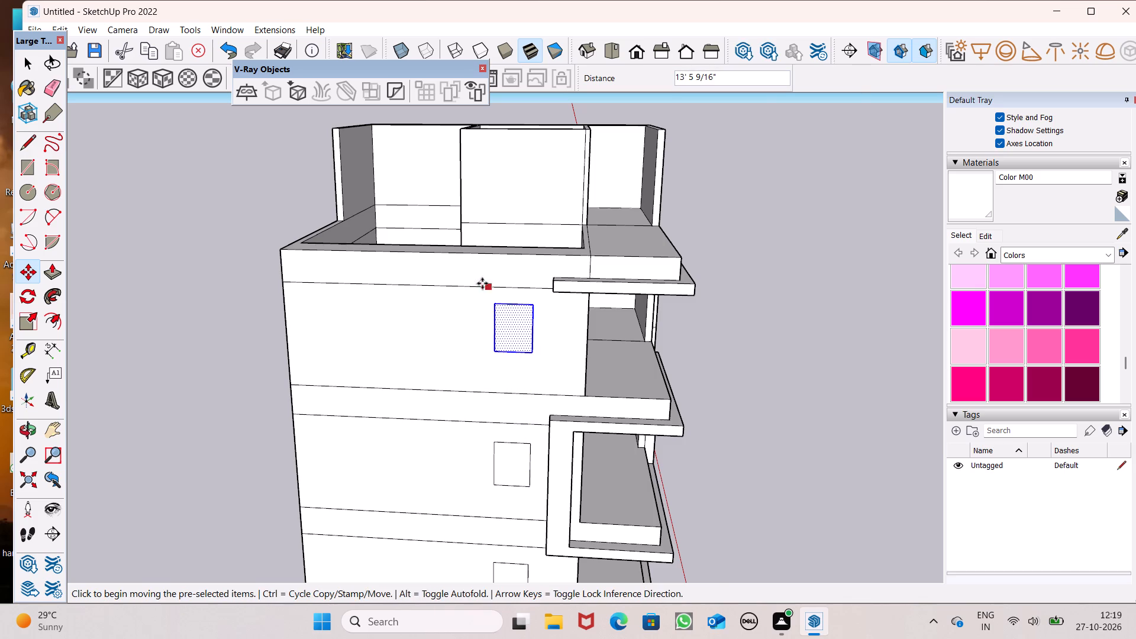
key(space)
scroll(480, 282, down, 7)
click(350, 288)
Copy the small square window outline from the lowest balcony floor about 13' straight up onto the second balcony floor.
scroll(405, 294, down, 6)
scroll(446, 343, down, 3)
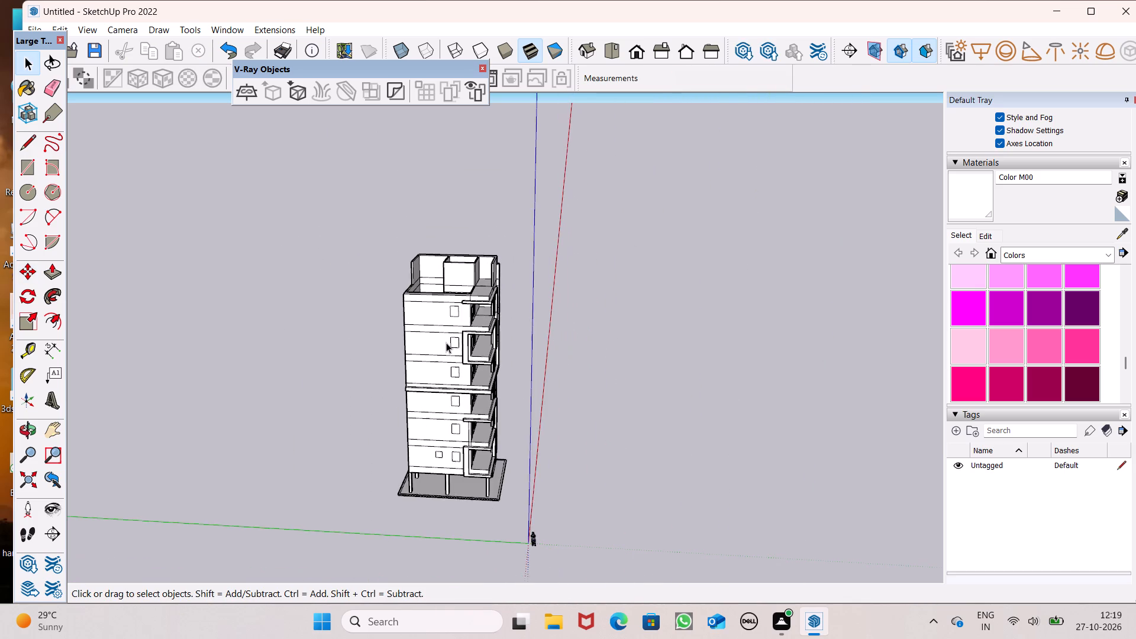
scroll(433, 501, up, 8)
scroll(456, 400, up, 7)
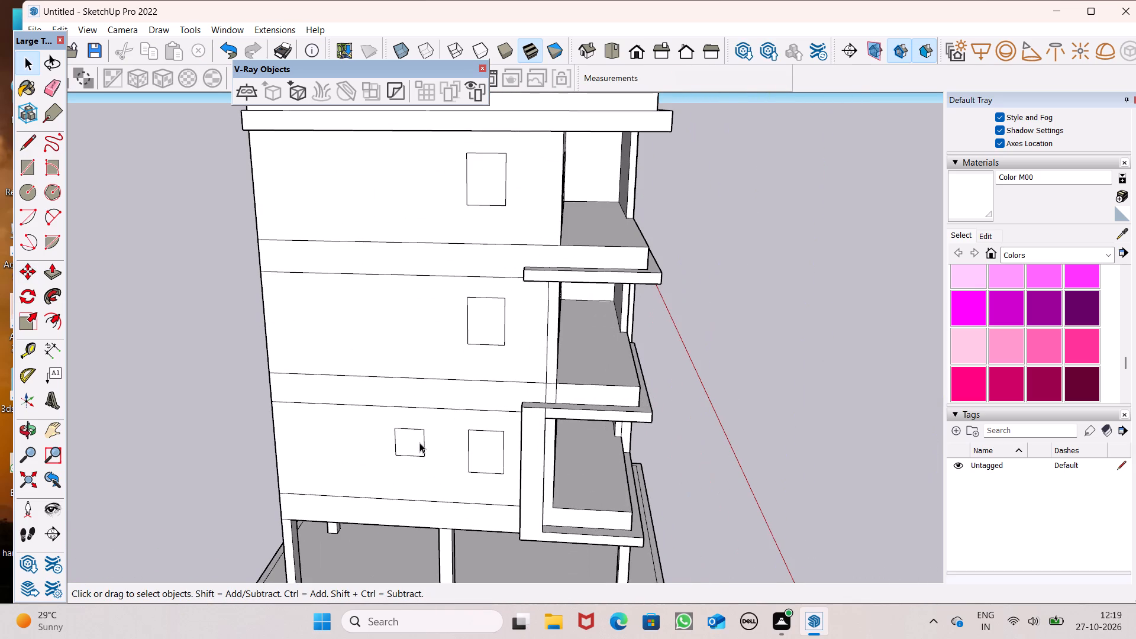
double_click(418, 443)
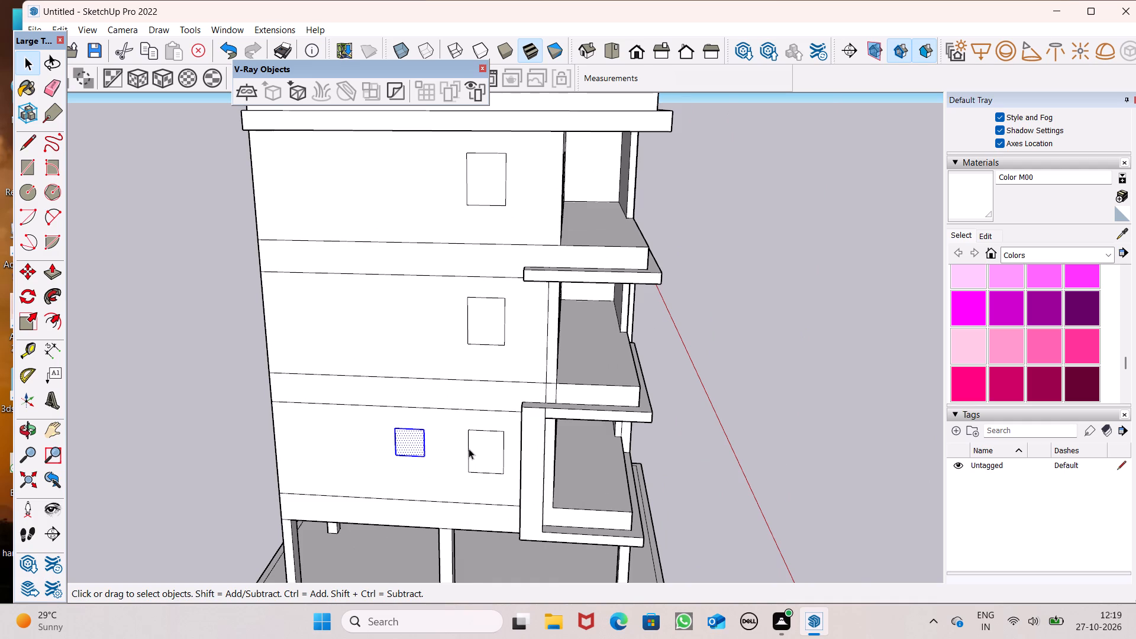
scroll(470, 448, down, 4)
middle_drag(476, 448, 475, 405)
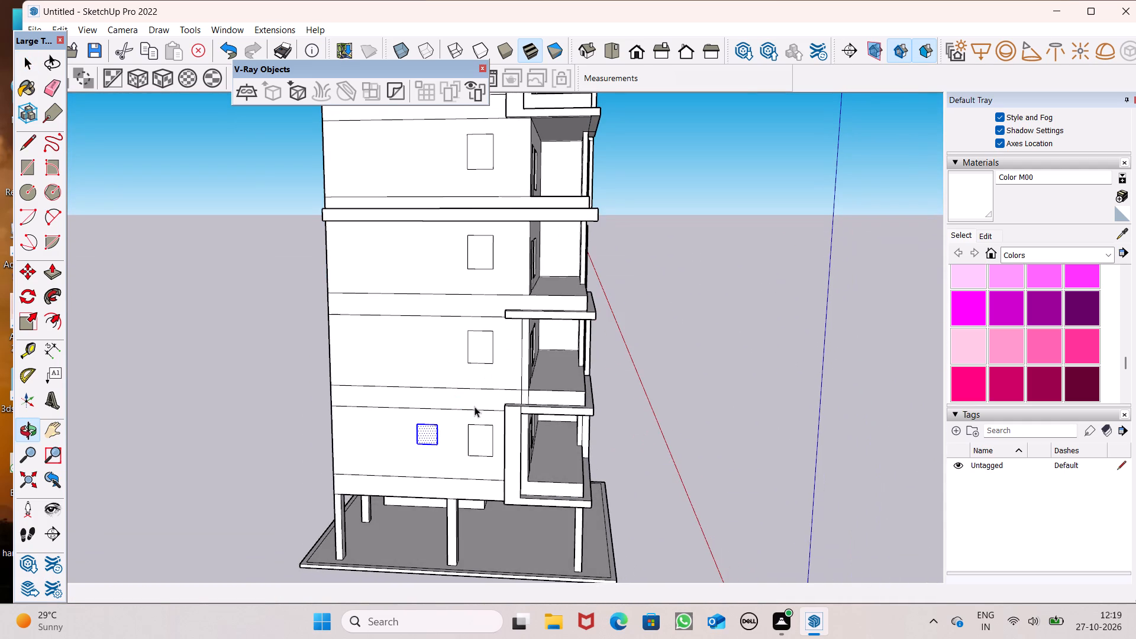
key(m)
key(Return)
scroll(475, 418, down, 2)
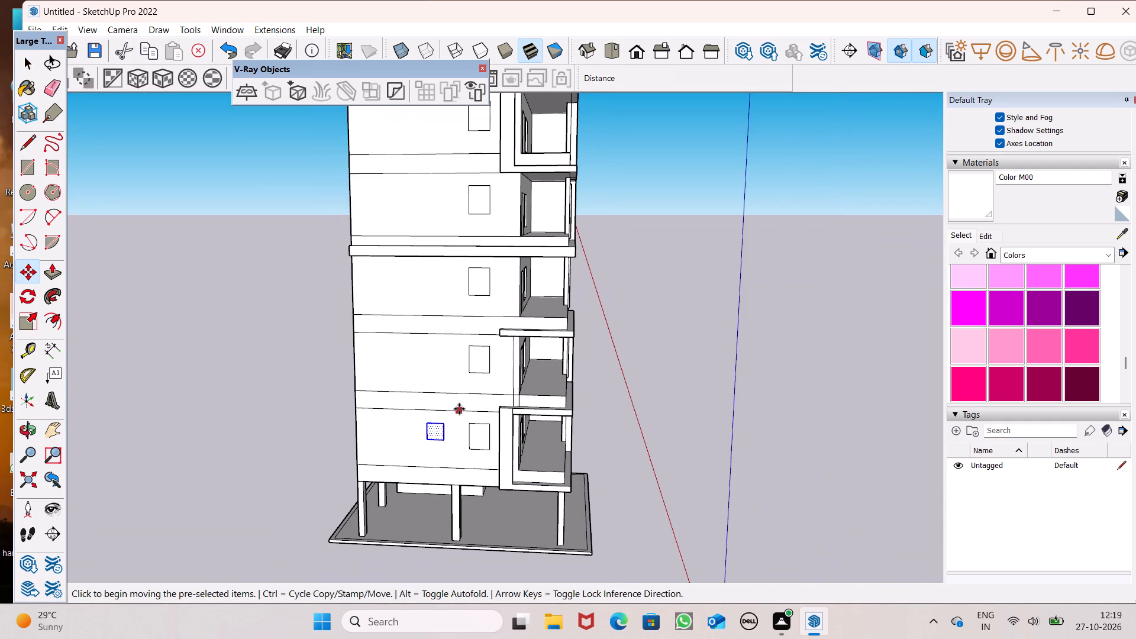
scroll(459, 409, up, 1)
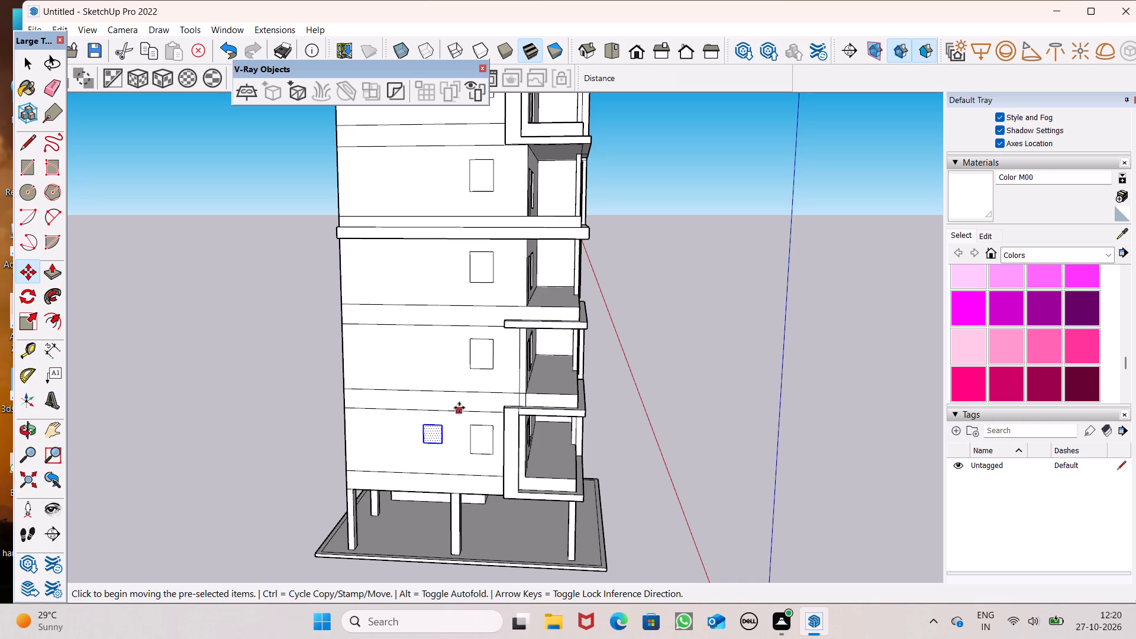
drag(442, 444, 446, 356)
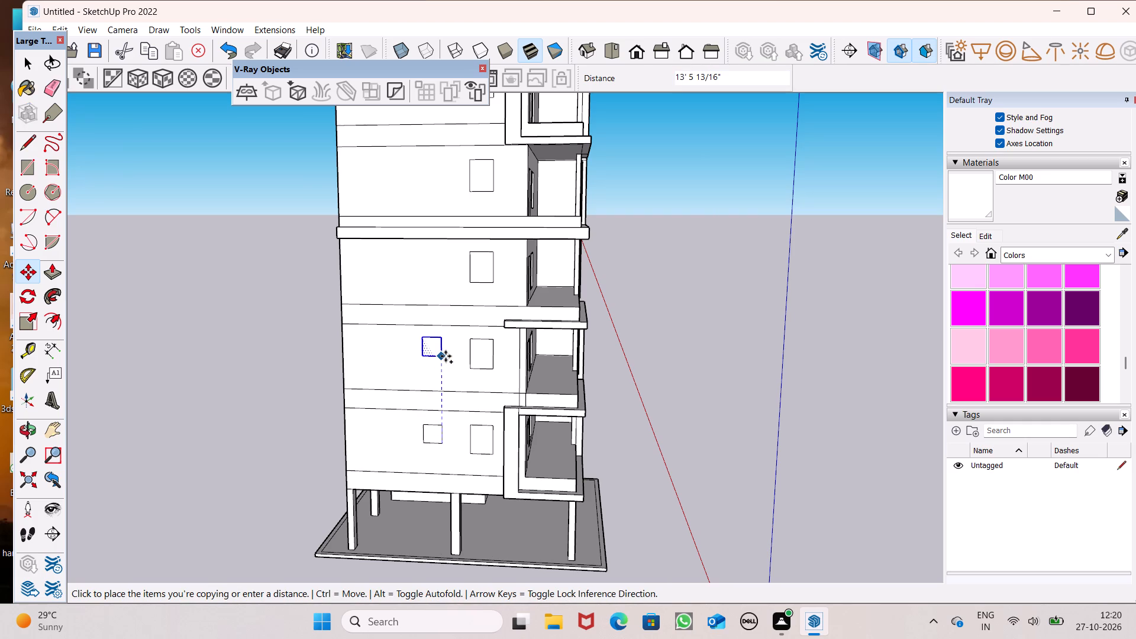
drag(446, 356, 446, 357)
drag(446, 357, 446, 358)
scroll(502, 392, down, 7)
scroll(407, 383, down, 3)
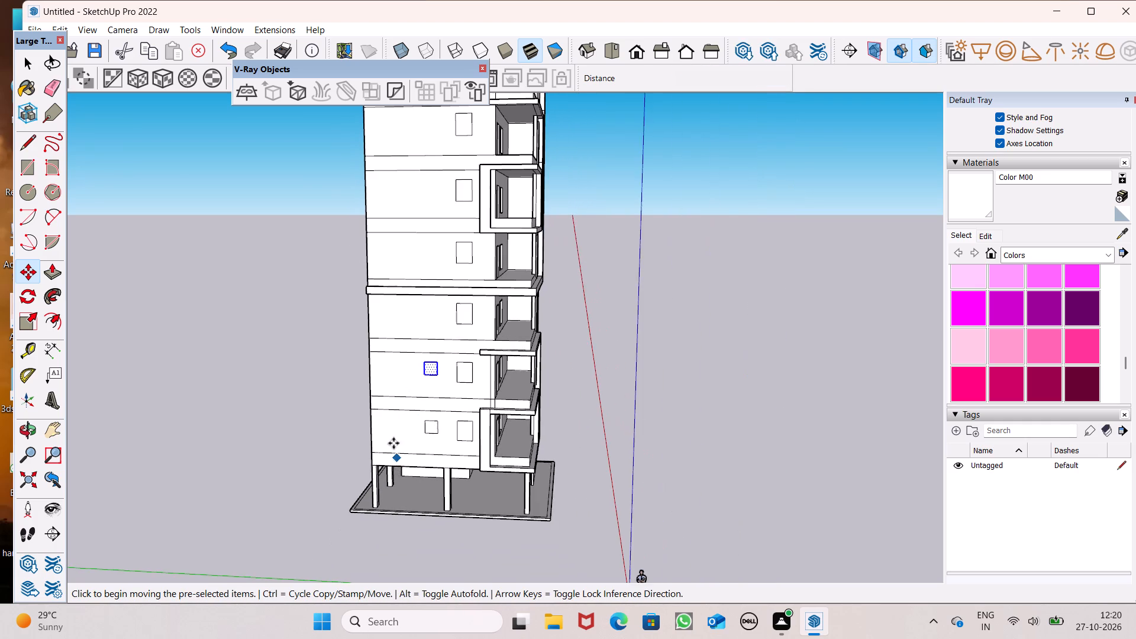
Copy the second balcony floor's small square window outline about 13' straight up onto the third balcony floor, below the full-width ledge.
scroll(366, 318, up, 5)
scroll(506, 409, up, 1)
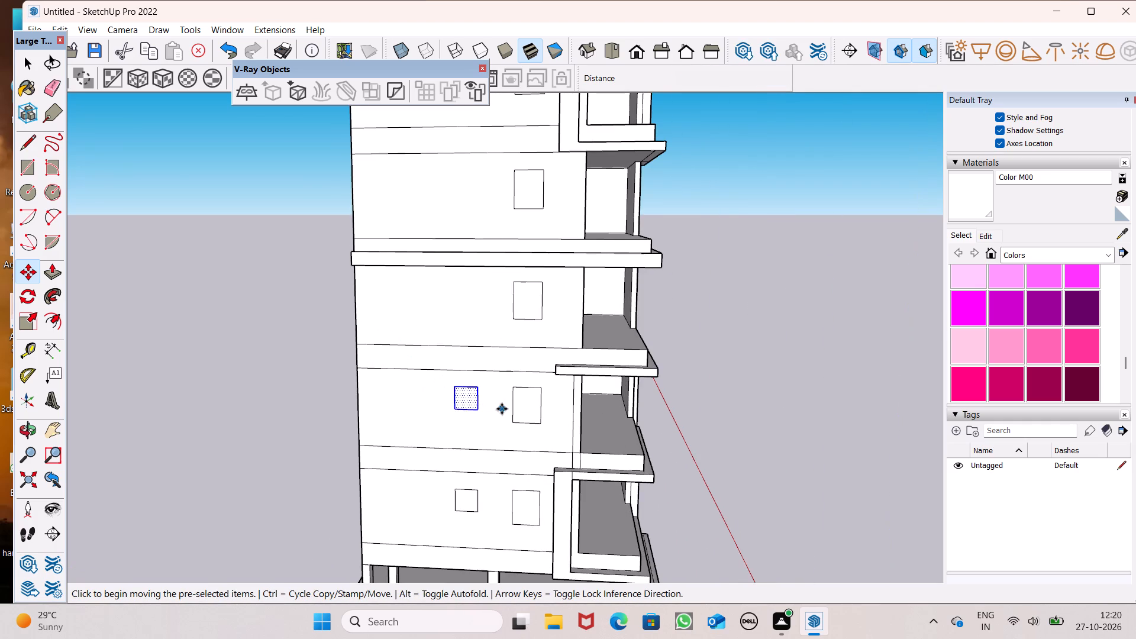
scroll(500, 408, up, 2)
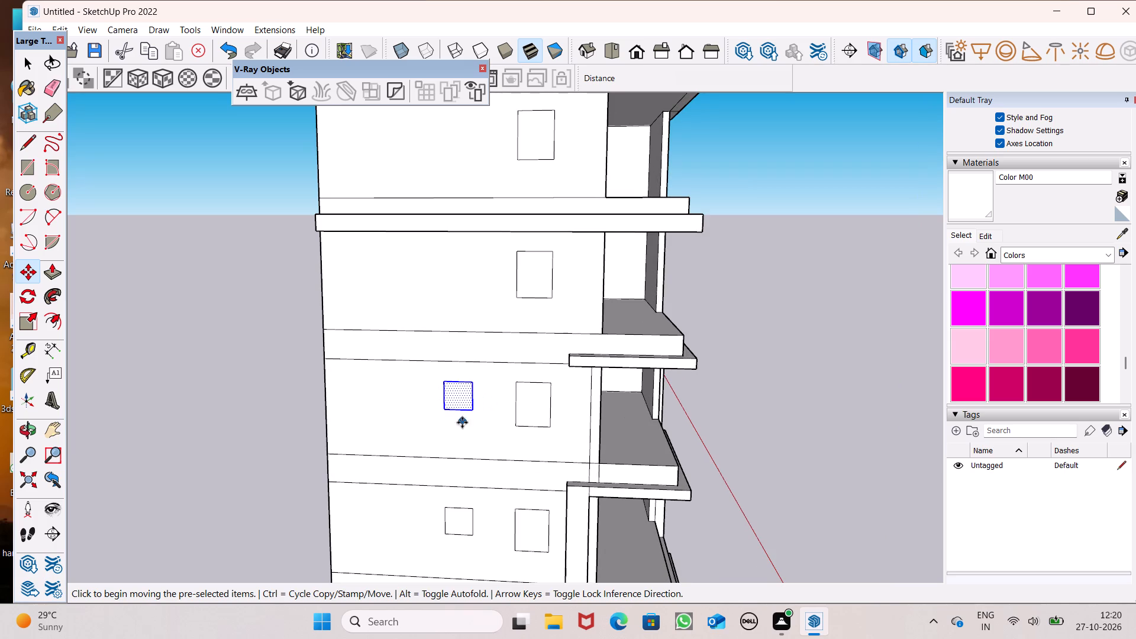
middle_drag(483, 444, 464, 441)
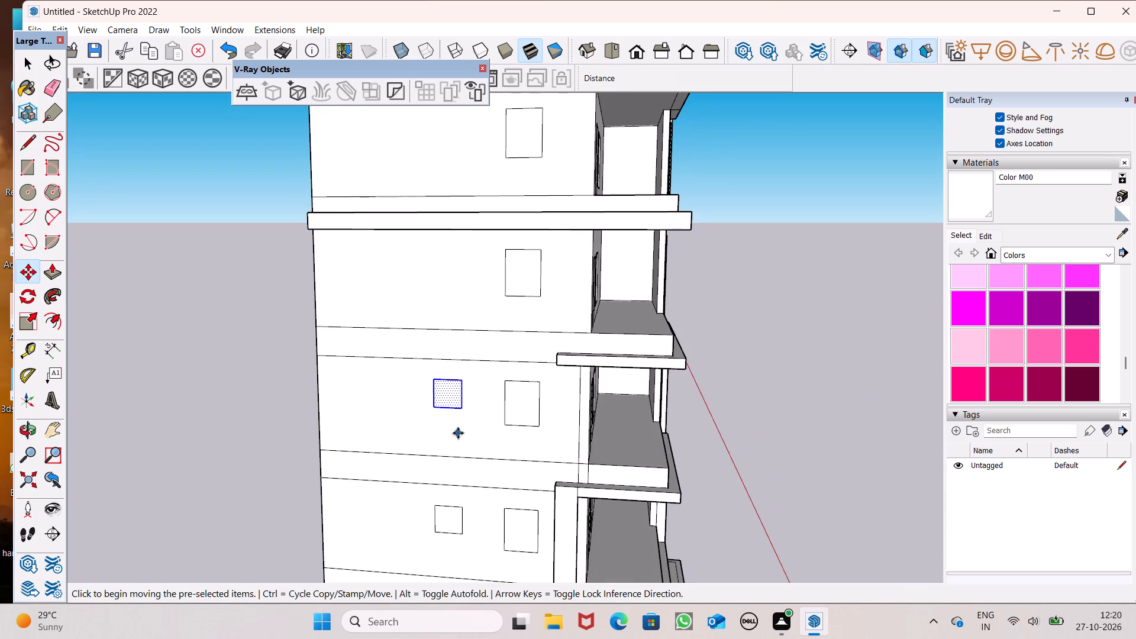
scroll(498, 353, down, 2)
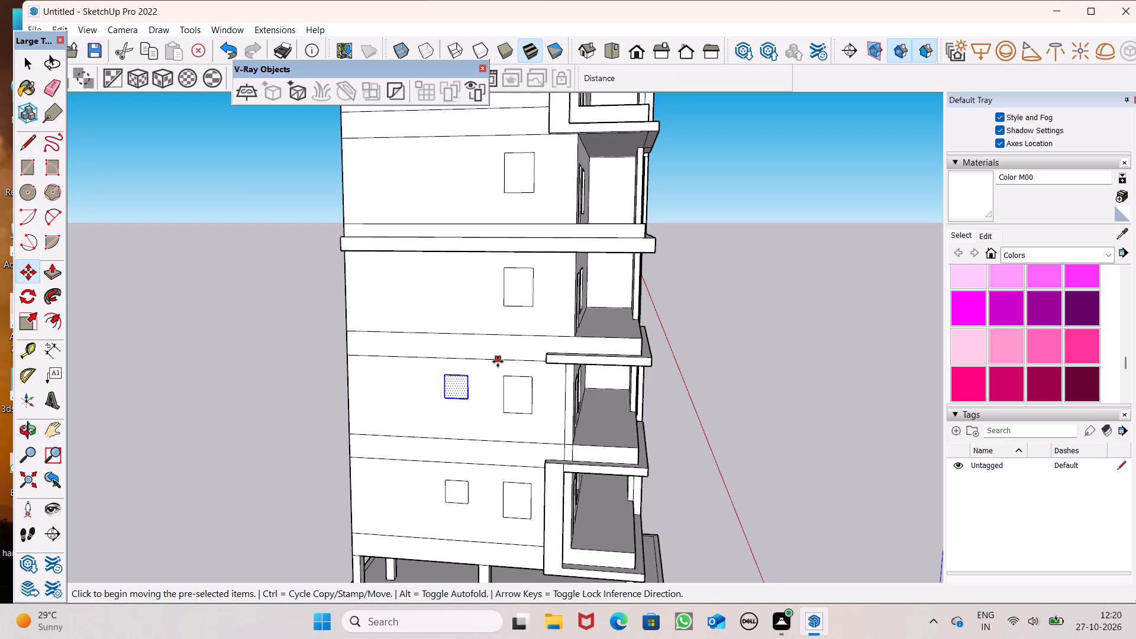
scroll(499, 362, down, 1)
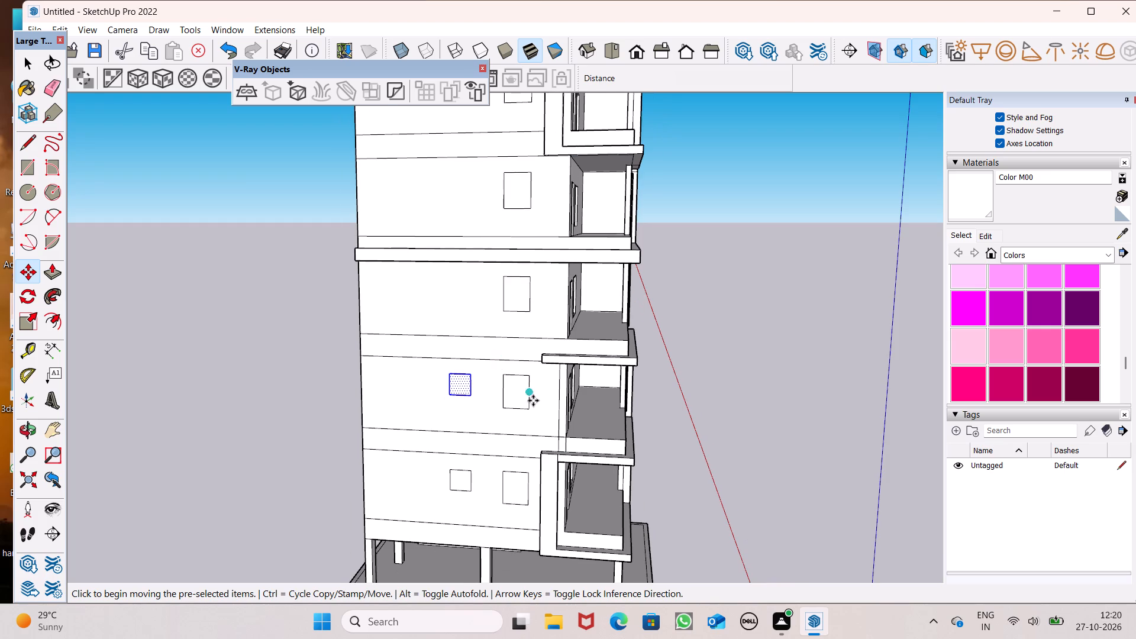
scroll(537, 393, down, 3)
middle_drag(540, 407, 577, 359)
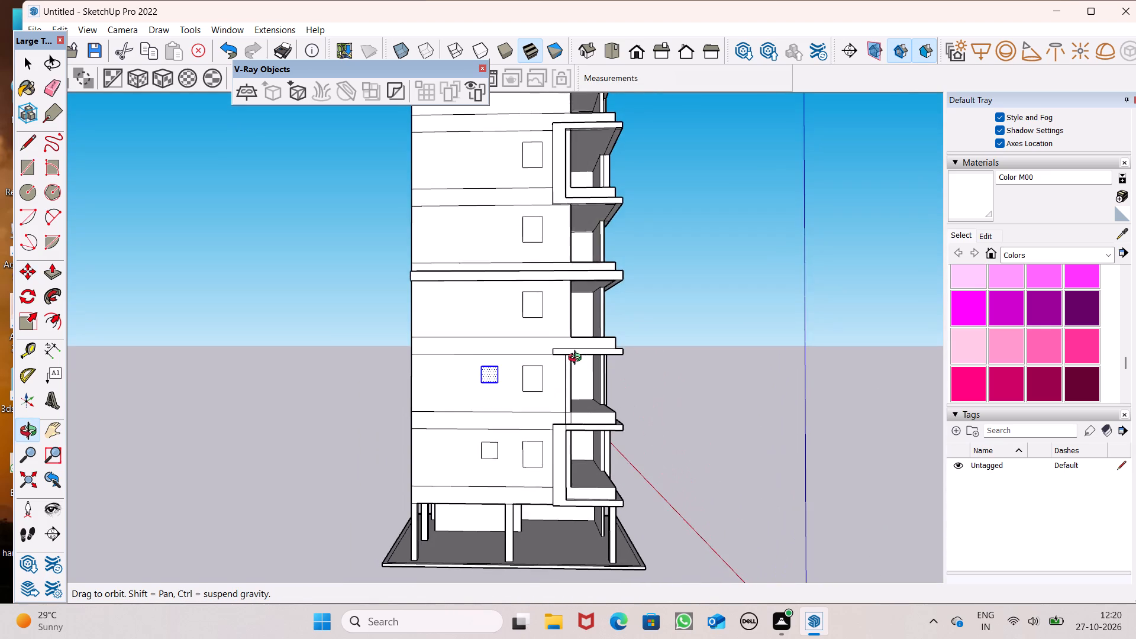
middle_drag(577, 359, 577, 360)
scroll(527, 396, up, 7)
scroll(482, 358, up, 3)
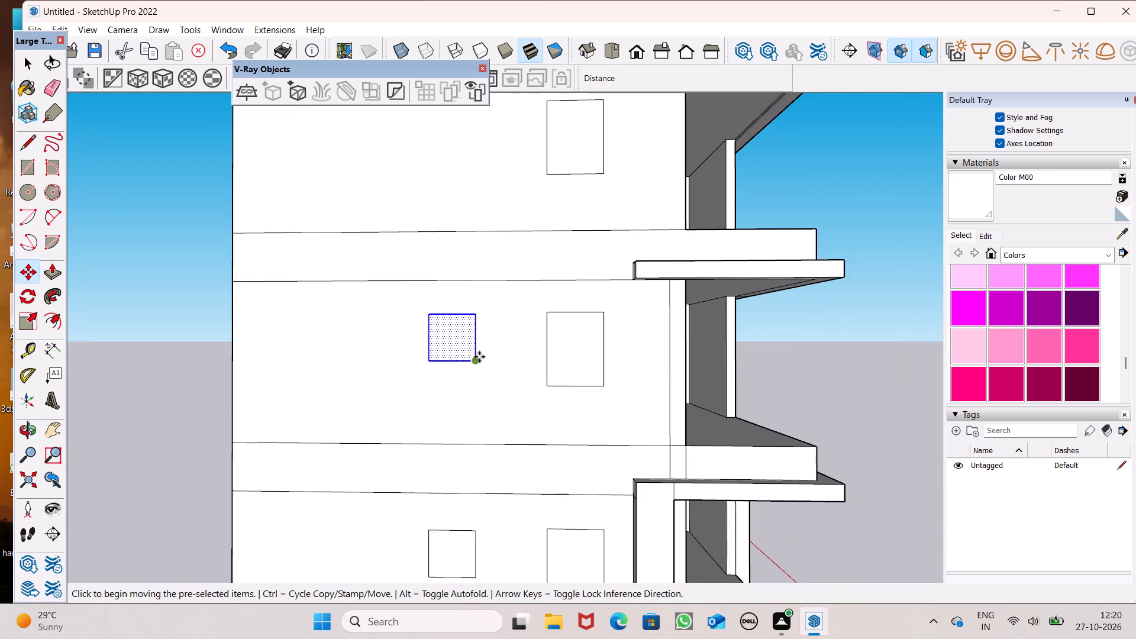
scroll(549, 299, down, 8)
middle_drag(579, 312, 548, 416)
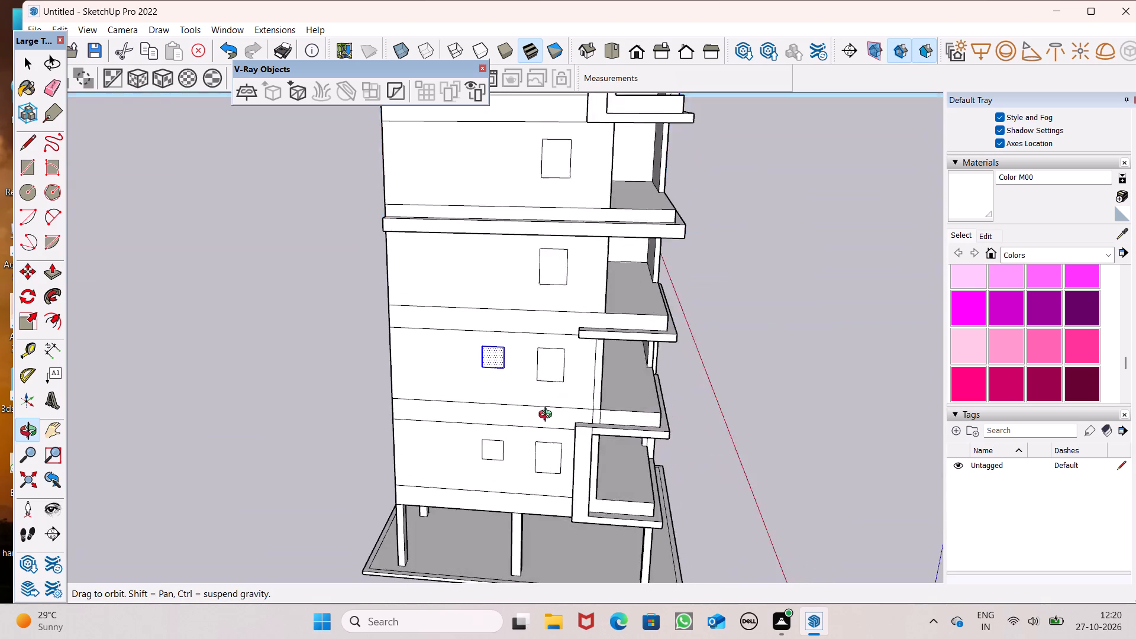
middle_drag(548, 416, 551, 478)
scroll(523, 431, down, 5)
middle_drag(527, 430, 561, 424)
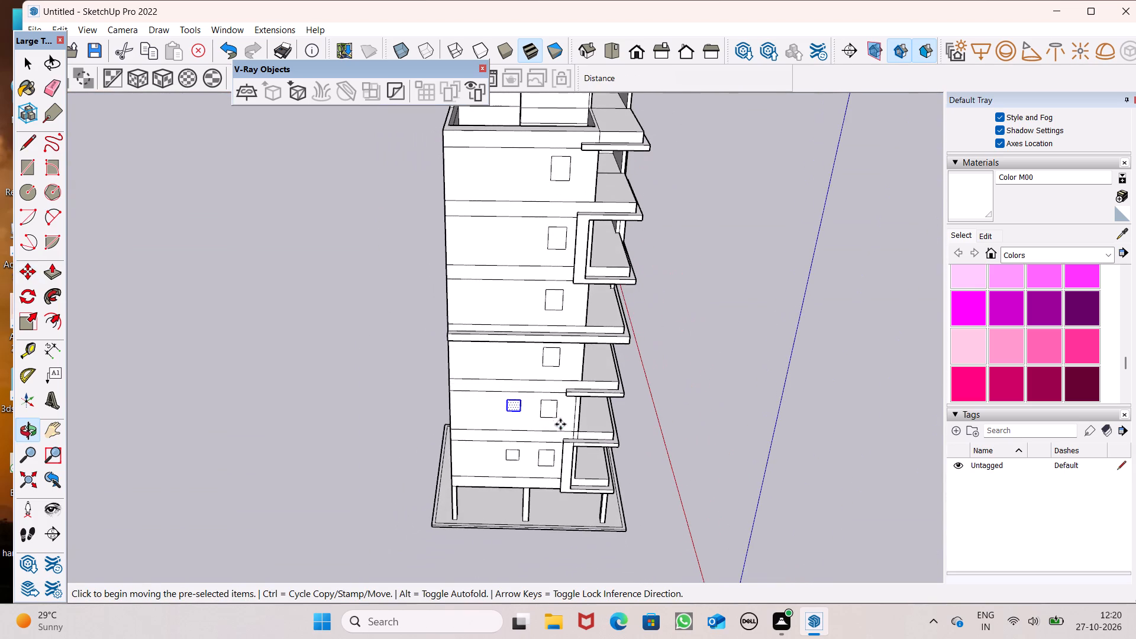
scroll(544, 408, up, 1)
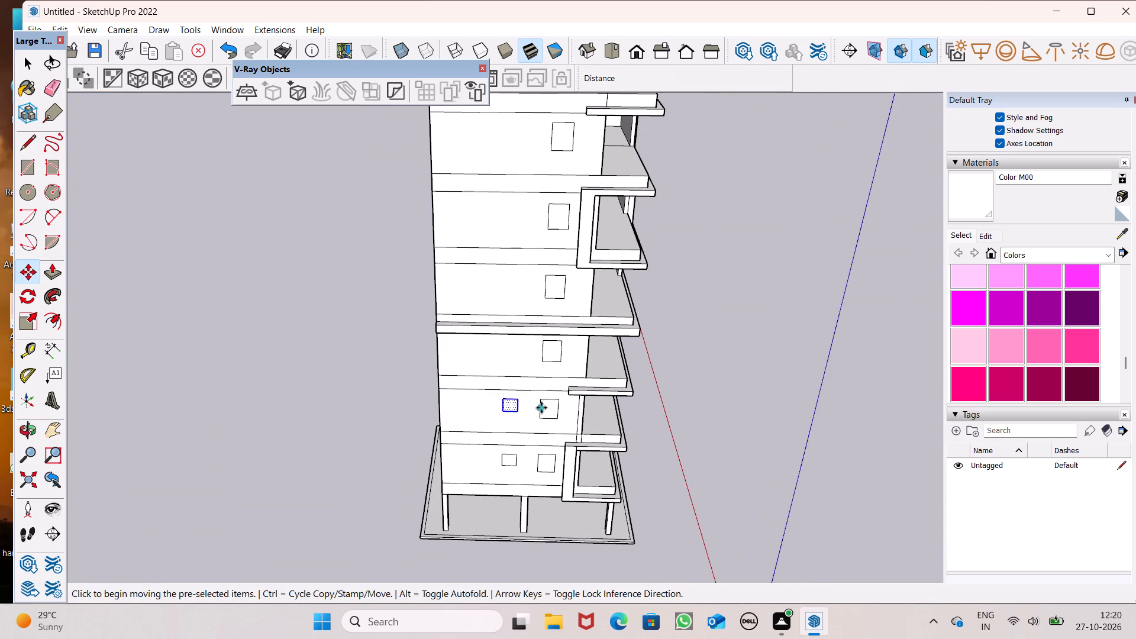
scroll(539, 444, down, 3)
scroll(541, 314, up, 4)
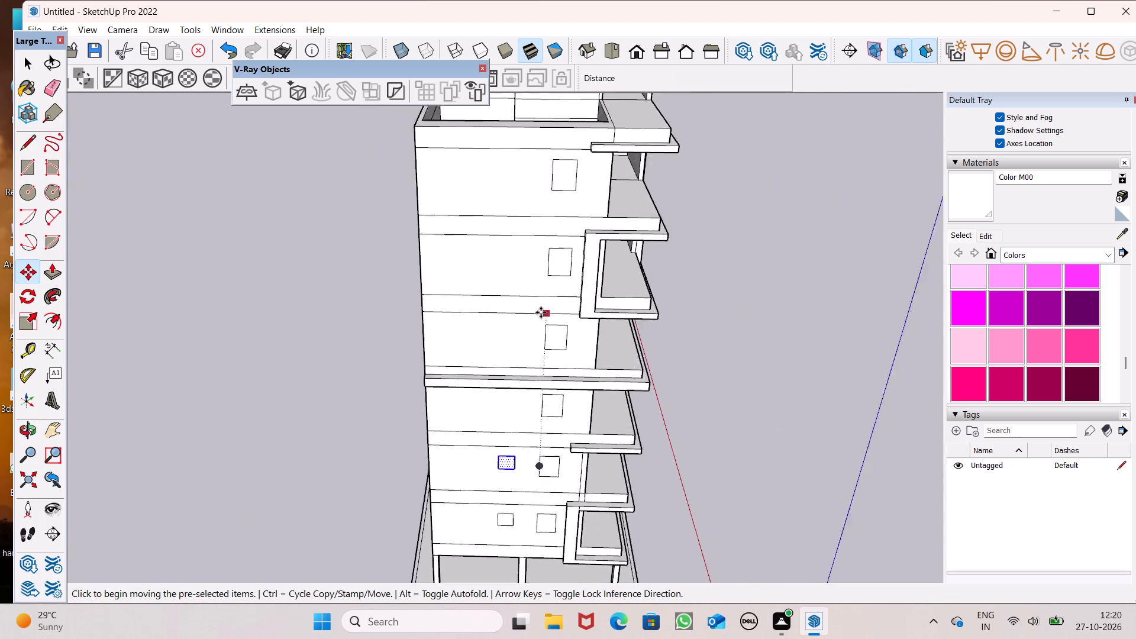
scroll(541, 312, up, 2)
scroll(487, 333, down, 3)
scroll(517, 493, up, 3)
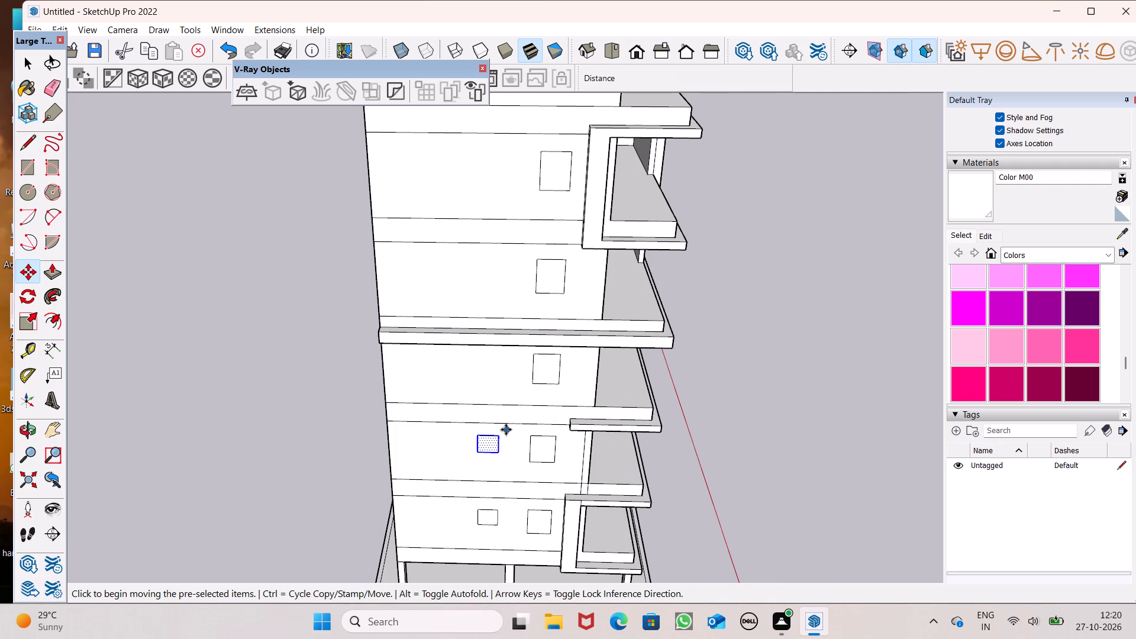
scroll(506, 430, up, 5)
drag(494, 467, 494, 450)
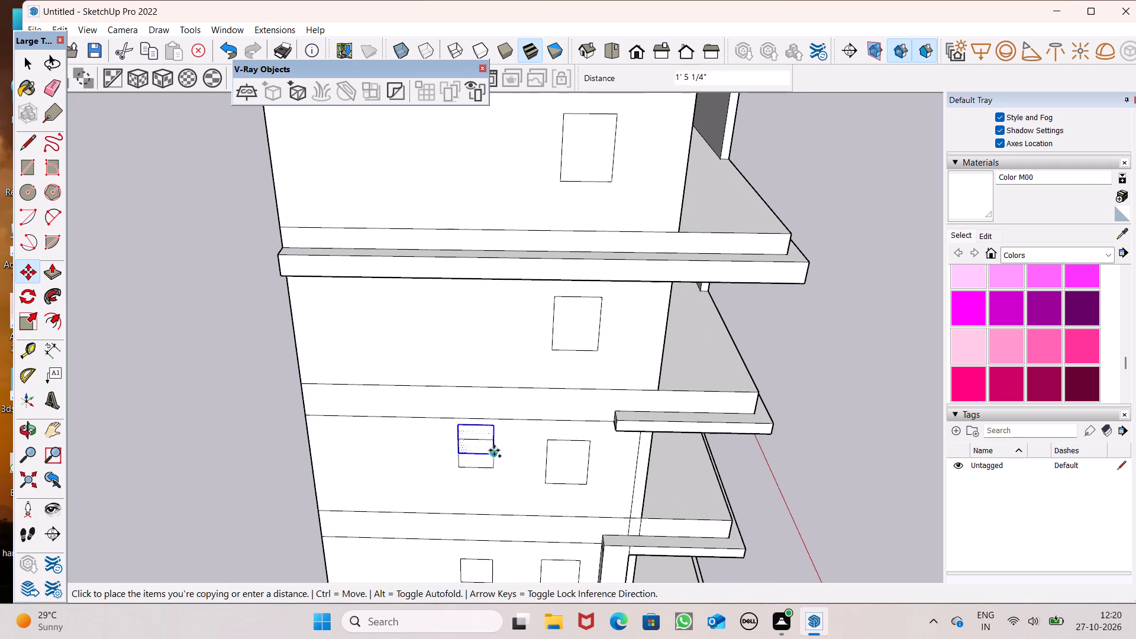
drag(494, 450, 508, 324)
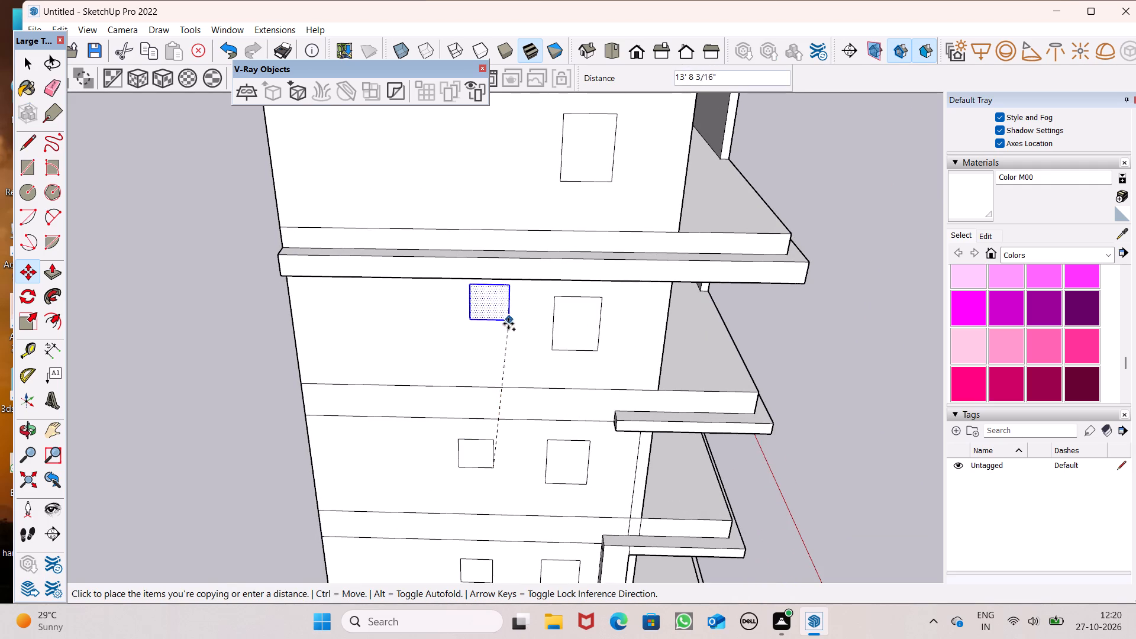
drag(508, 324, 496, 338)
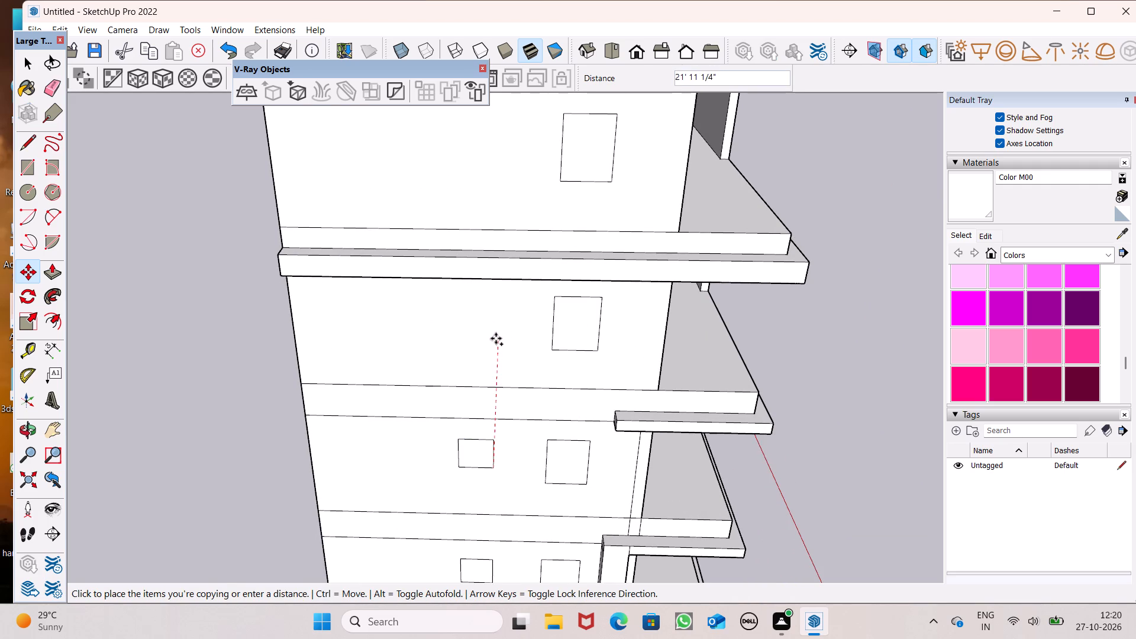
drag(496, 338, 488, 358)
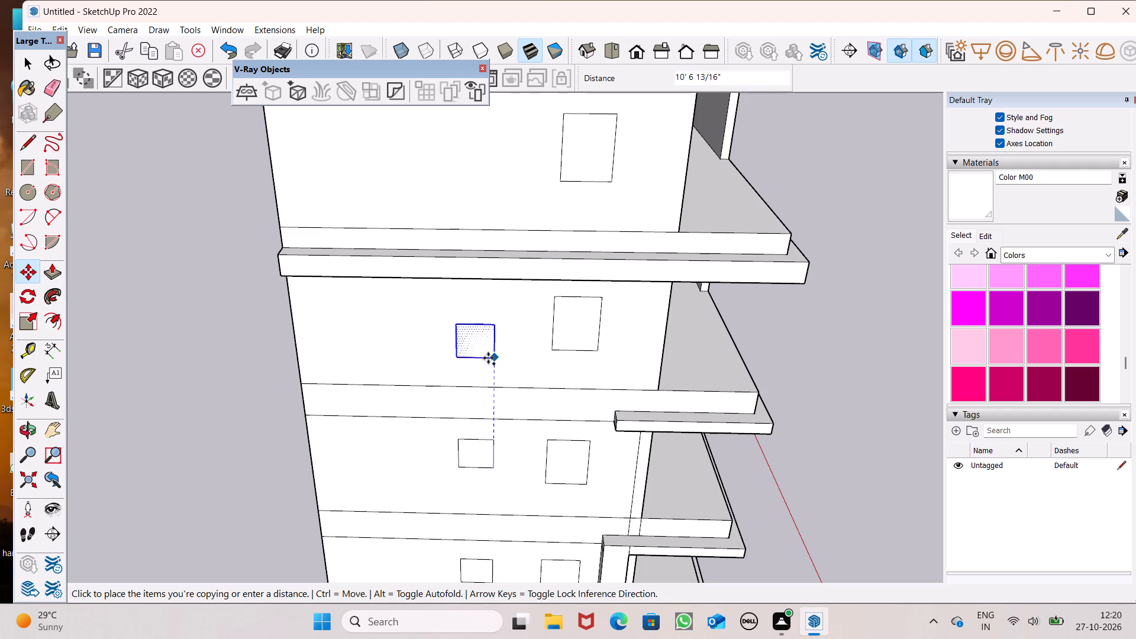
drag(488, 358, 489, 334)
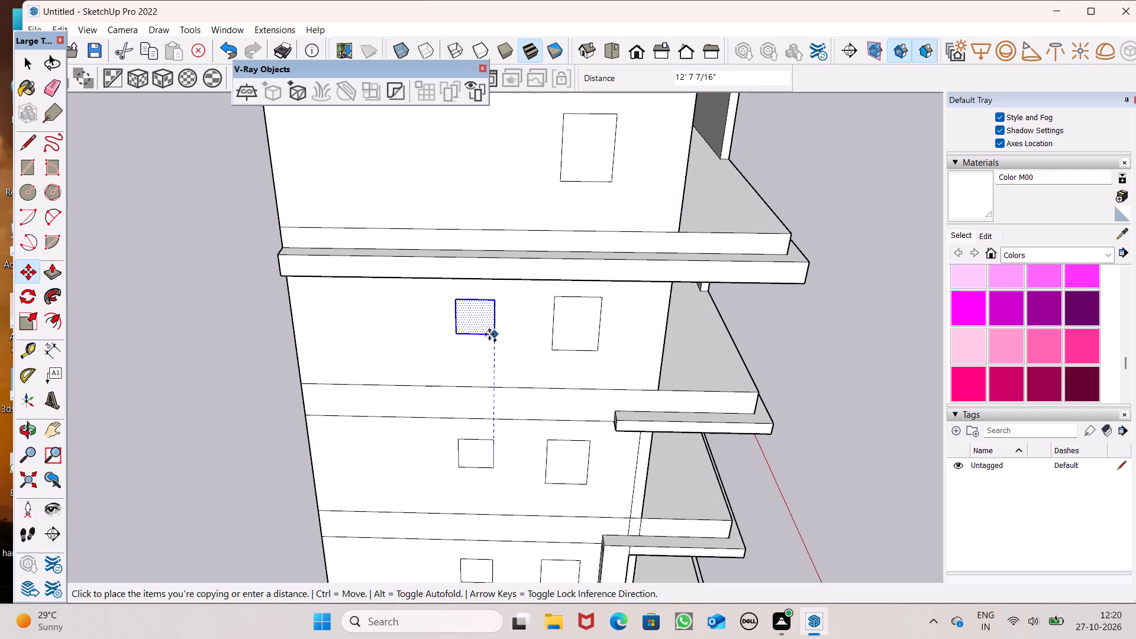
drag(489, 334, 488, 330)
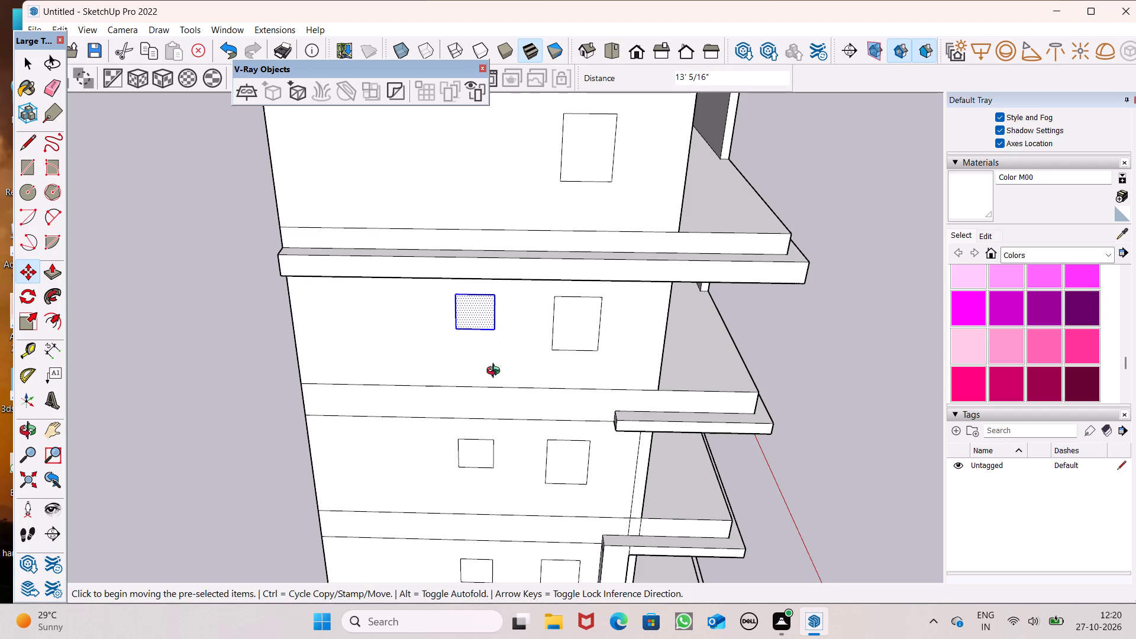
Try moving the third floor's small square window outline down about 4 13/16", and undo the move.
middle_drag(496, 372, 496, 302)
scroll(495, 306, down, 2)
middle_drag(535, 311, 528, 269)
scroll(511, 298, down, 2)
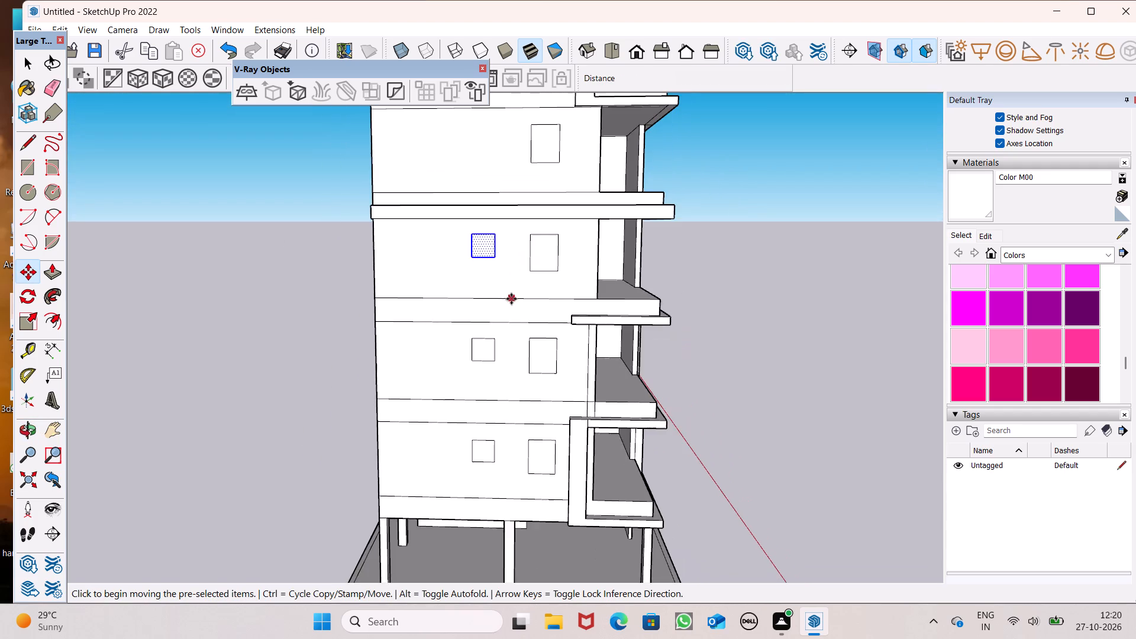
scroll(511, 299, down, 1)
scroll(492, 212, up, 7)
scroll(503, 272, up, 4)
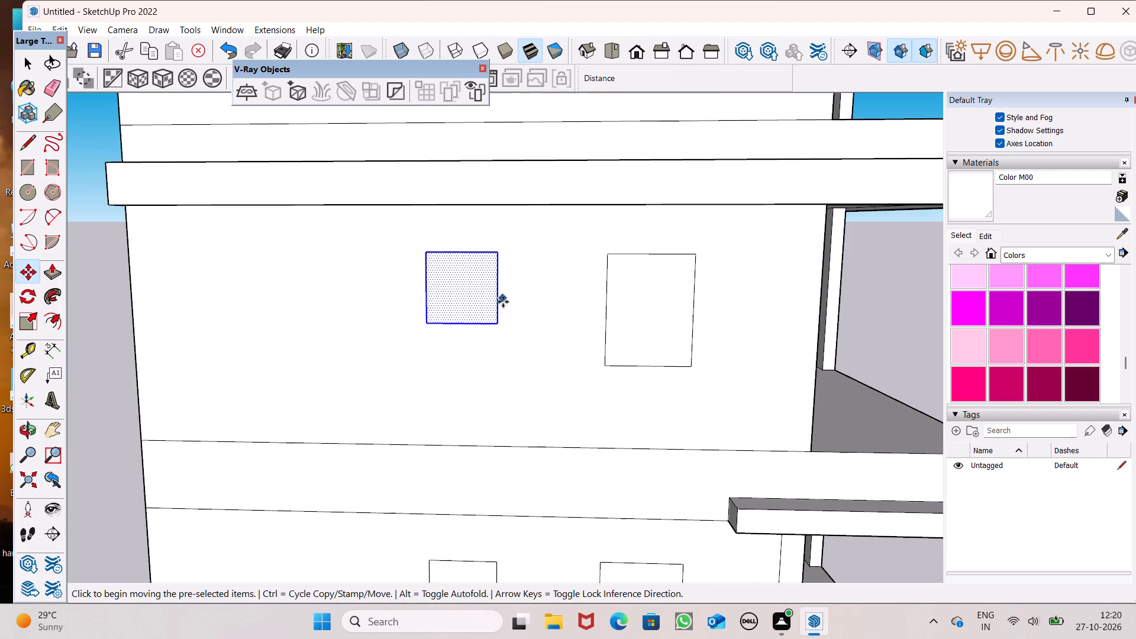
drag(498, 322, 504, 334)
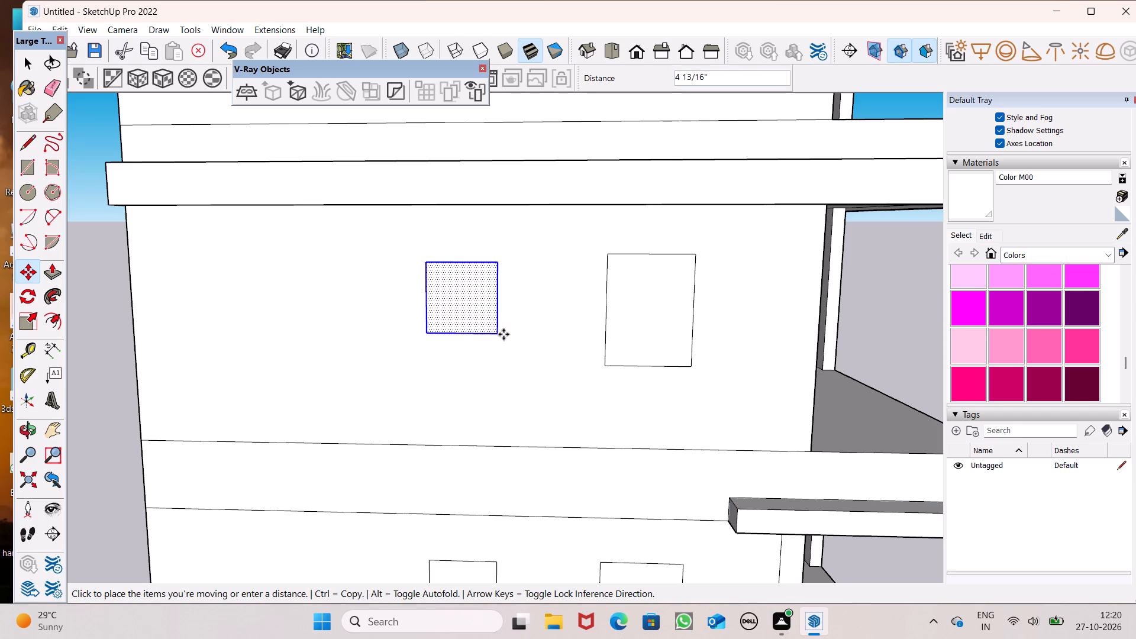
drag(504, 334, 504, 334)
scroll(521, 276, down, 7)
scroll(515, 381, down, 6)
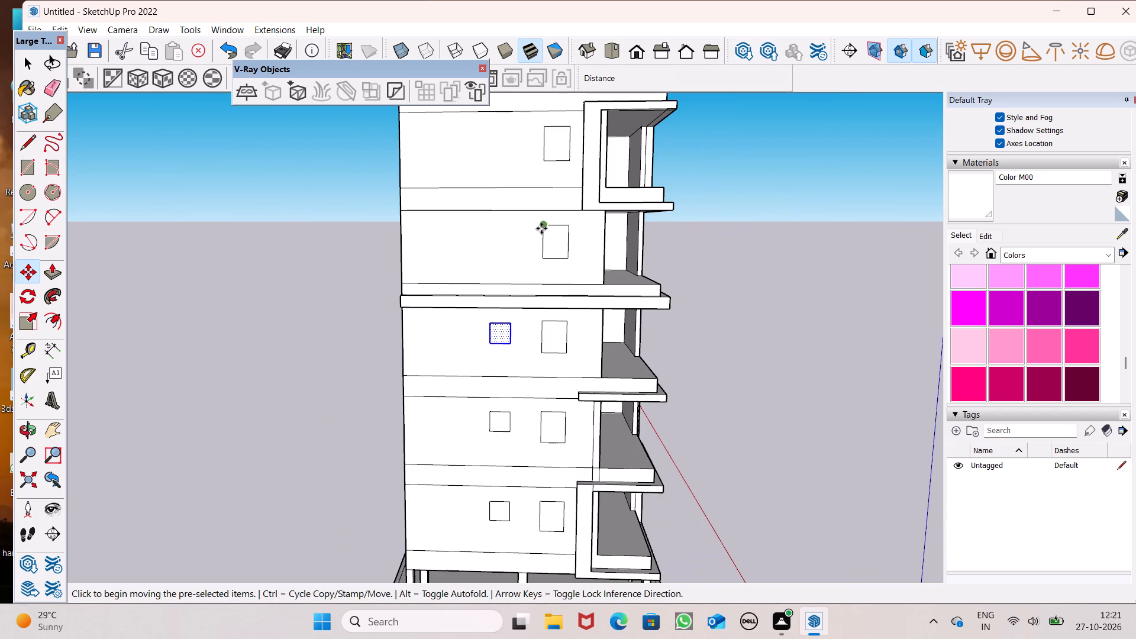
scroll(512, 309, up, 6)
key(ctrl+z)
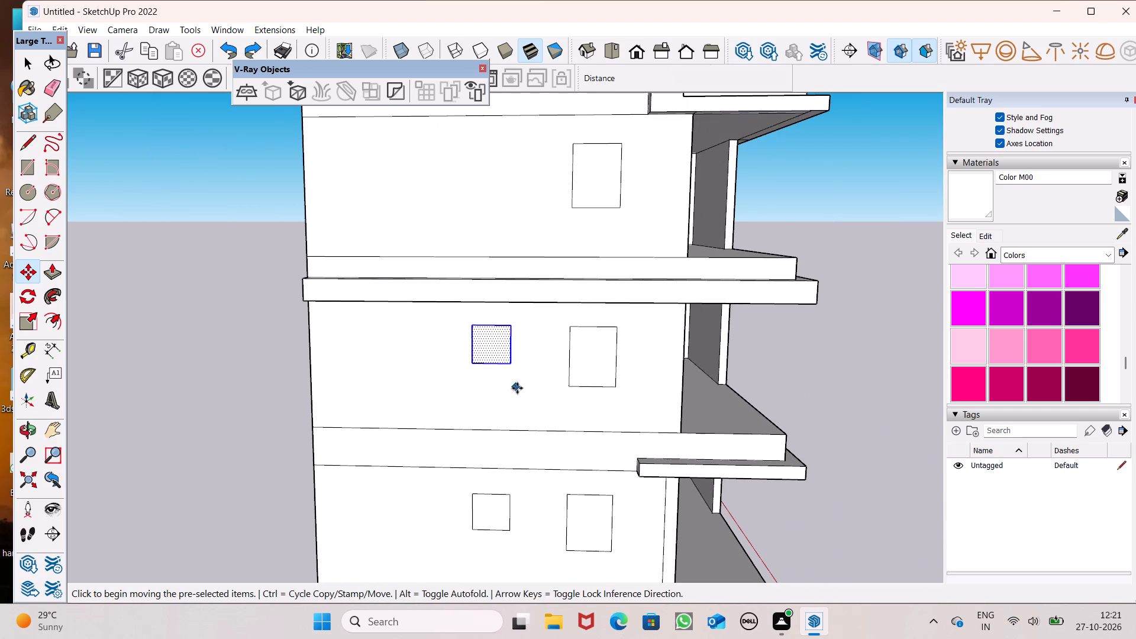
Examine the small square window outlines on the lower three balcony floors against the larger window outlines beside them.
scroll(506, 290, down, 10)
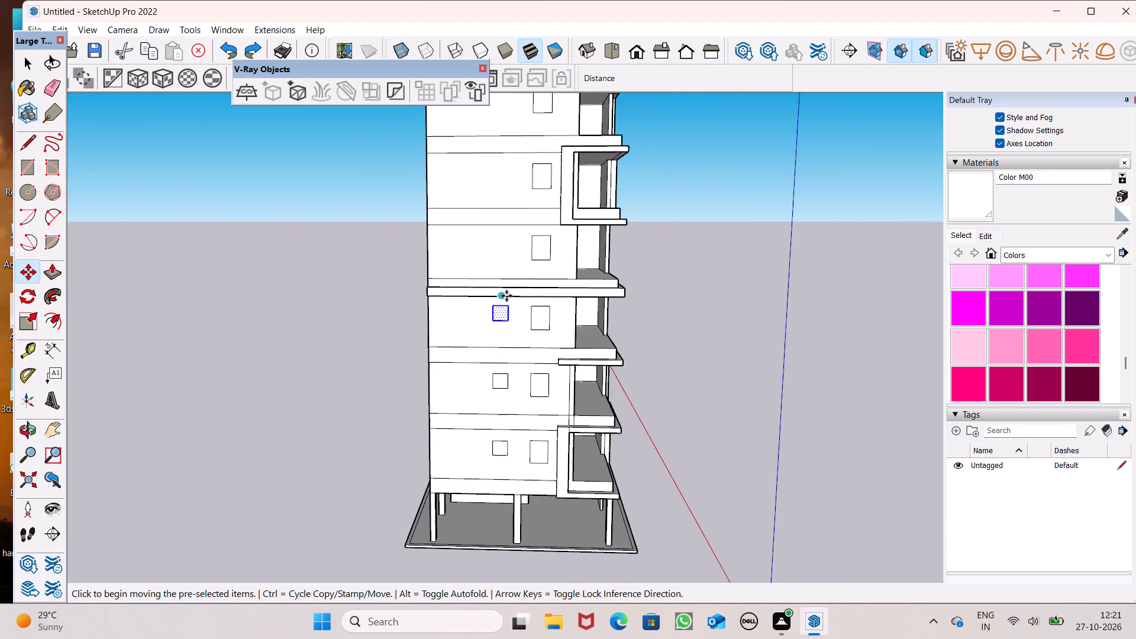
scroll(506, 296, down, 4)
middle_drag(535, 430, 540, 356)
scroll(524, 396, up, 2)
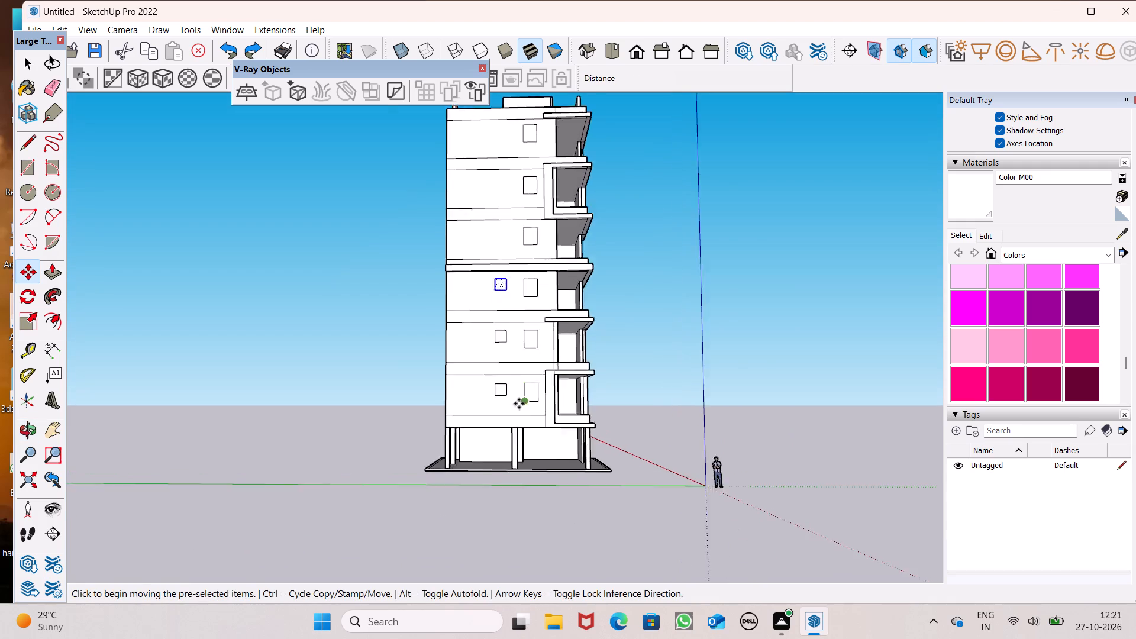
scroll(519, 404, up, 13)
middle_drag(569, 388, 553, 445)
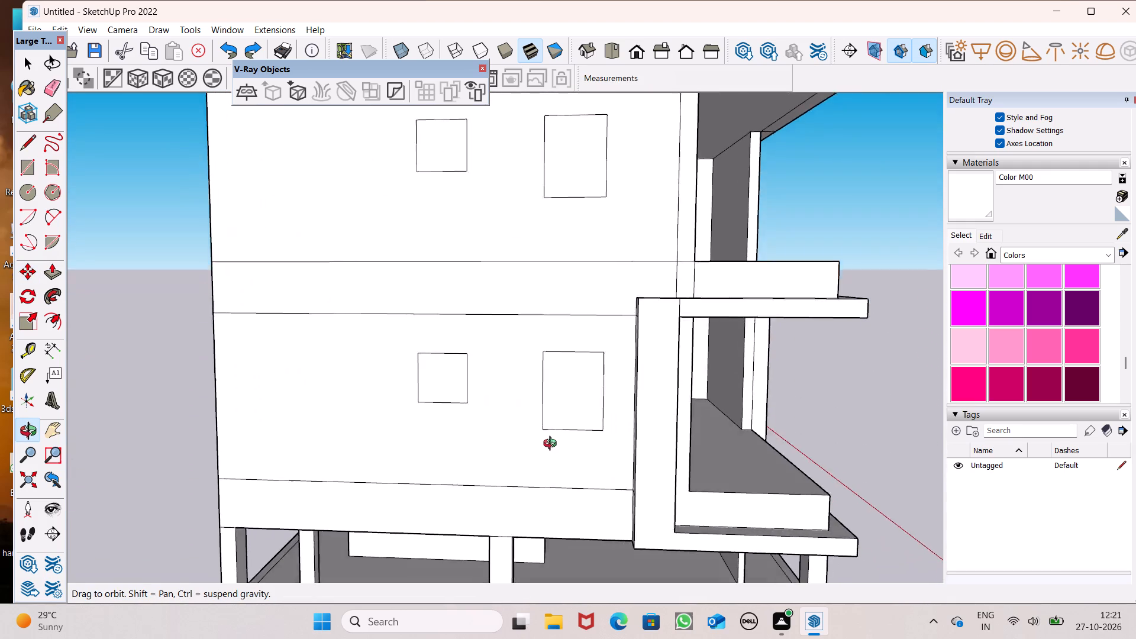
middle_drag(553, 445, 560, 475)
scroll(560, 465, up, 4)
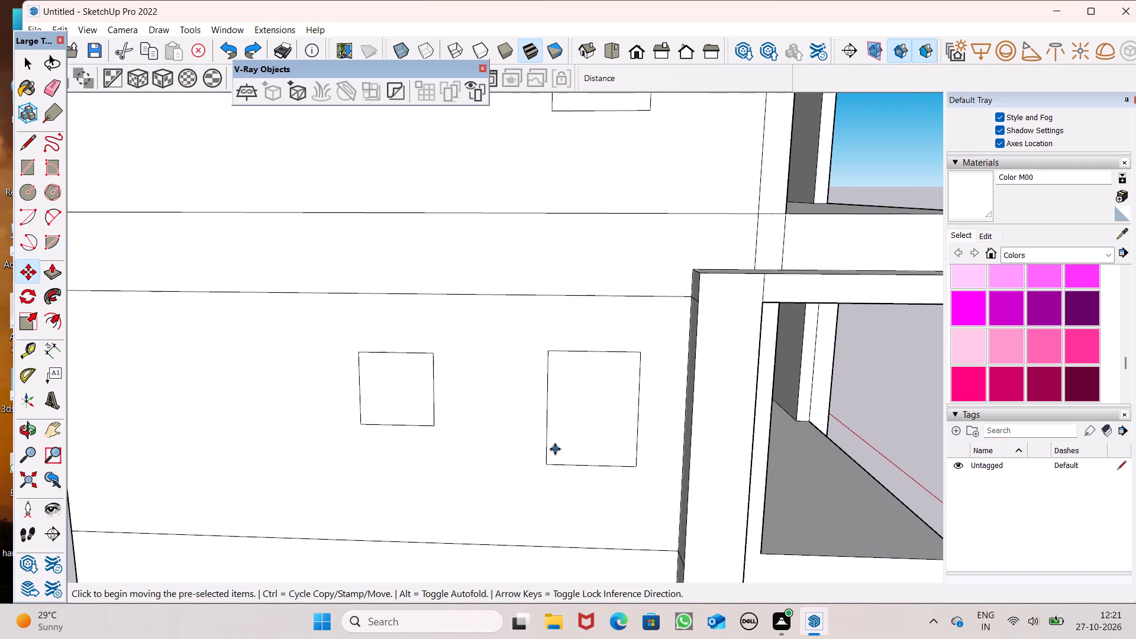
scroll(560, 456, down, 6)
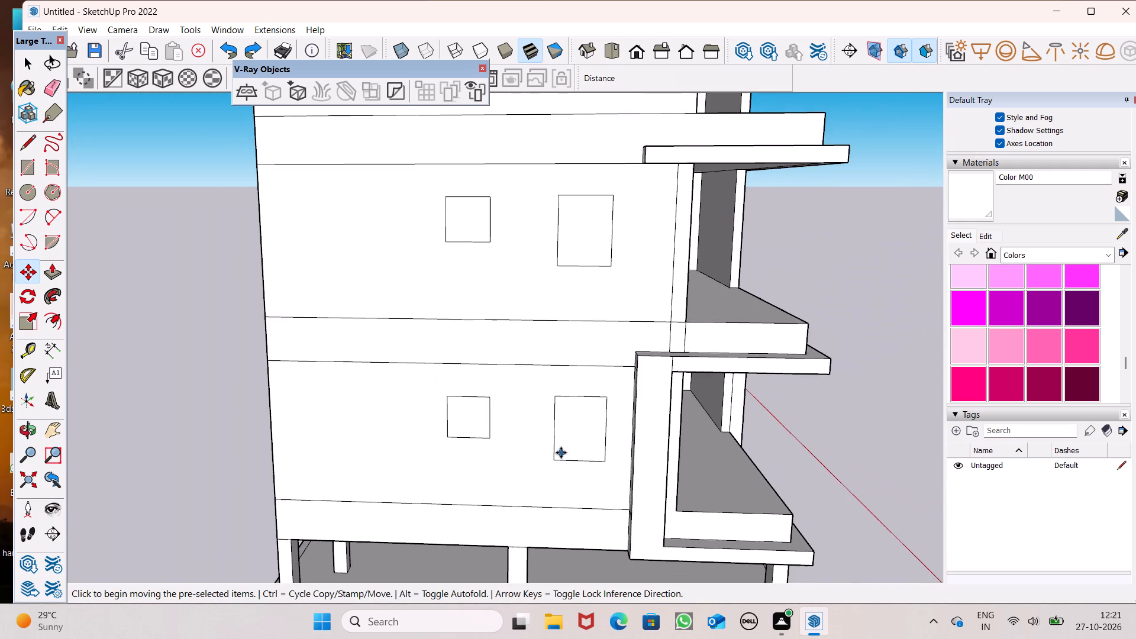
middle_drag(565, 457, 563, 490)
scroll(550, 453, down, 1)
scroll(512, 421, down, 5)
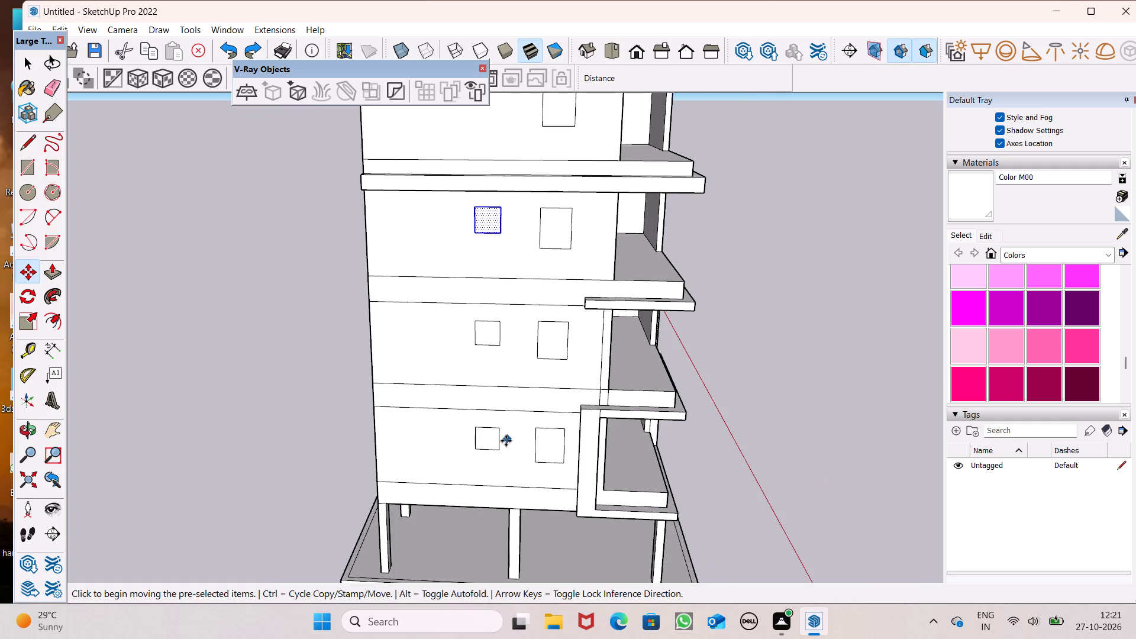
scroll(509, 459, down, 2)
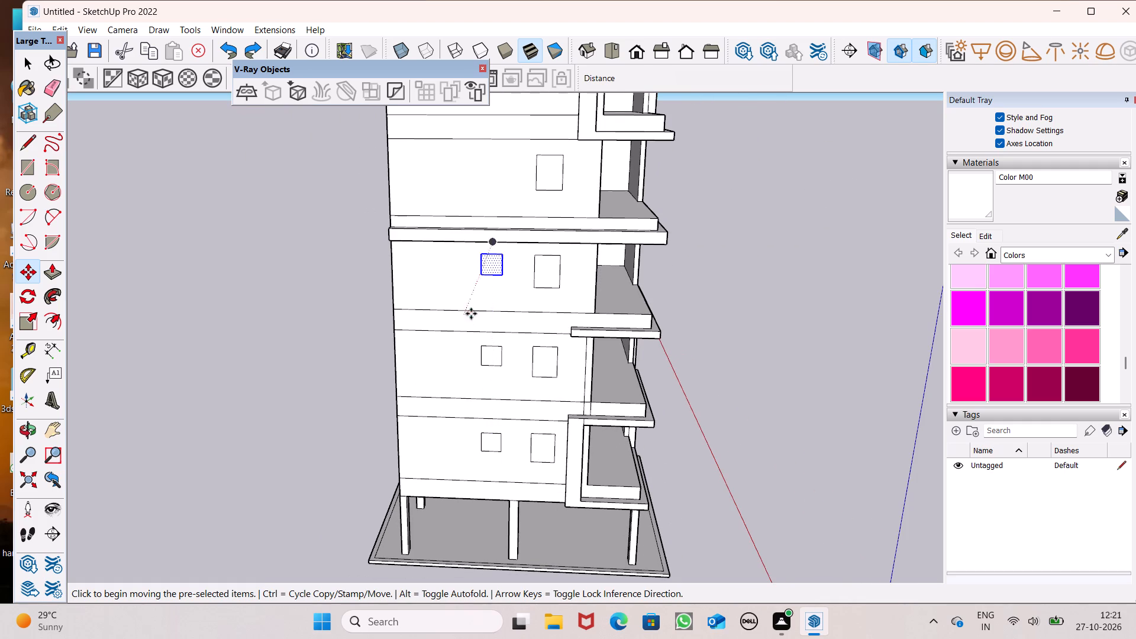
key(space)
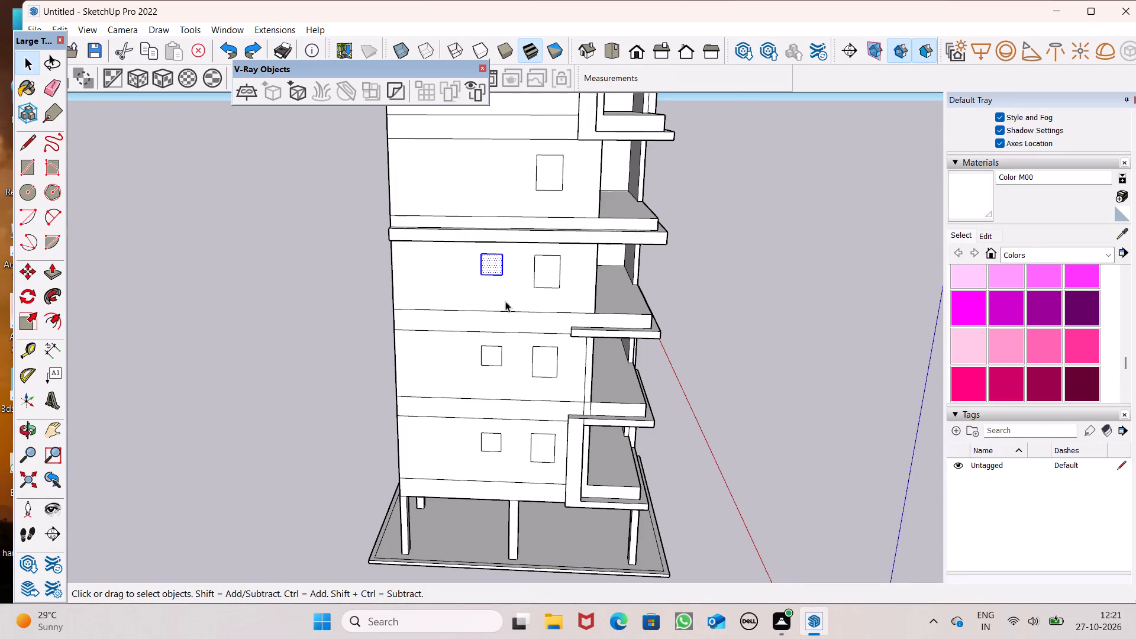
middle_drag(505, 301, 517, 224)
scroll(558, 231, up, 2)
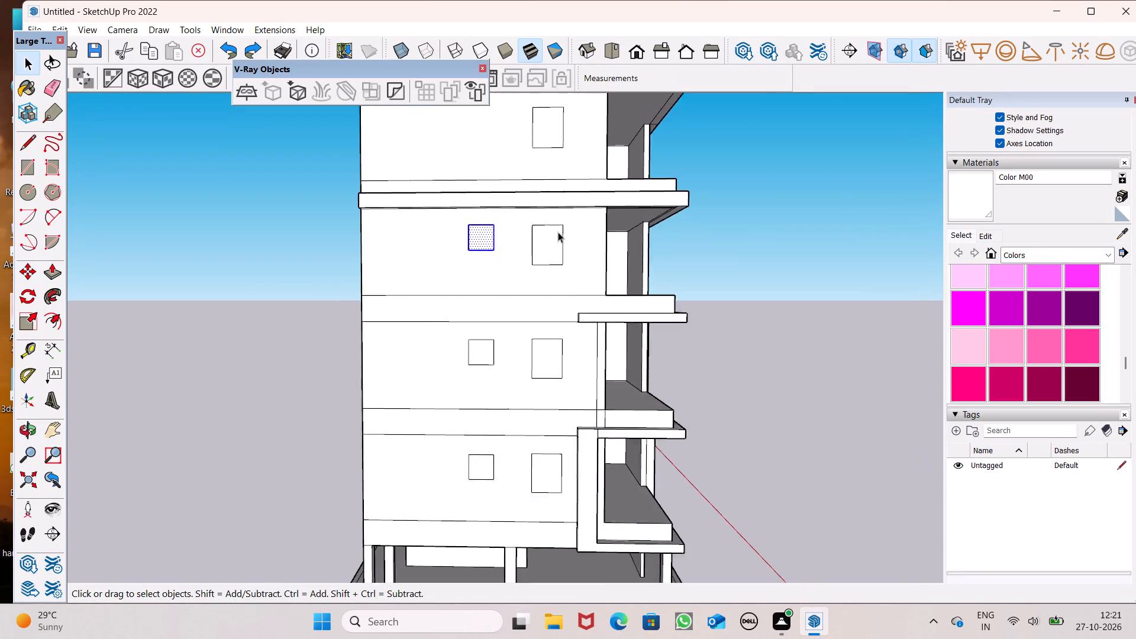
scroll(558, 232, up, 4)
scroll(555, 241, down, 5)
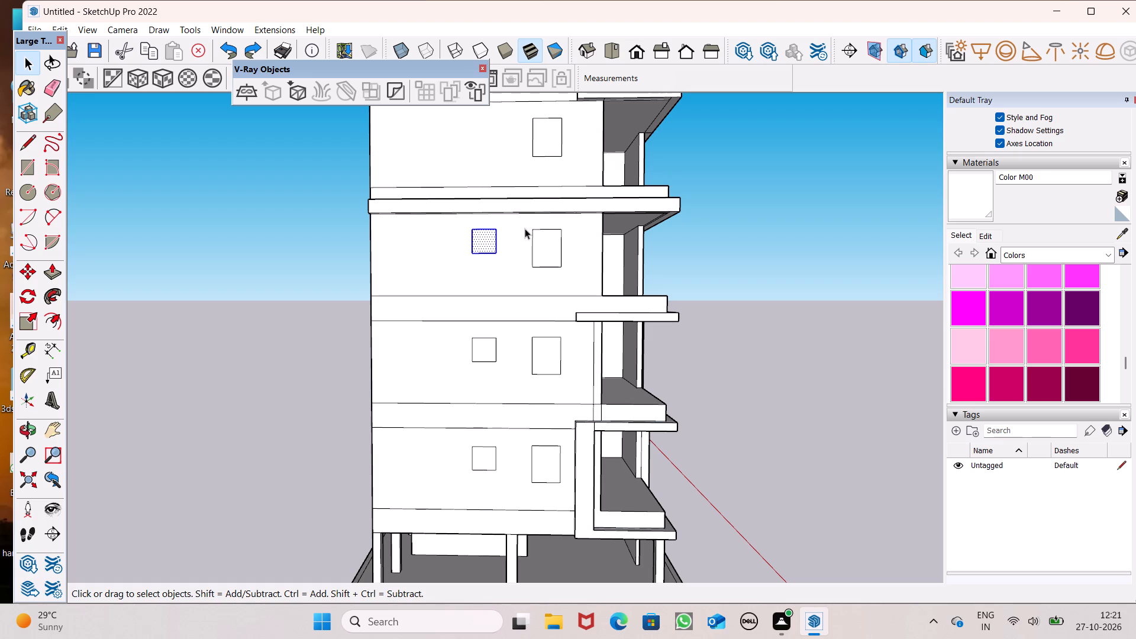
scroll(535, 311, down, 4)
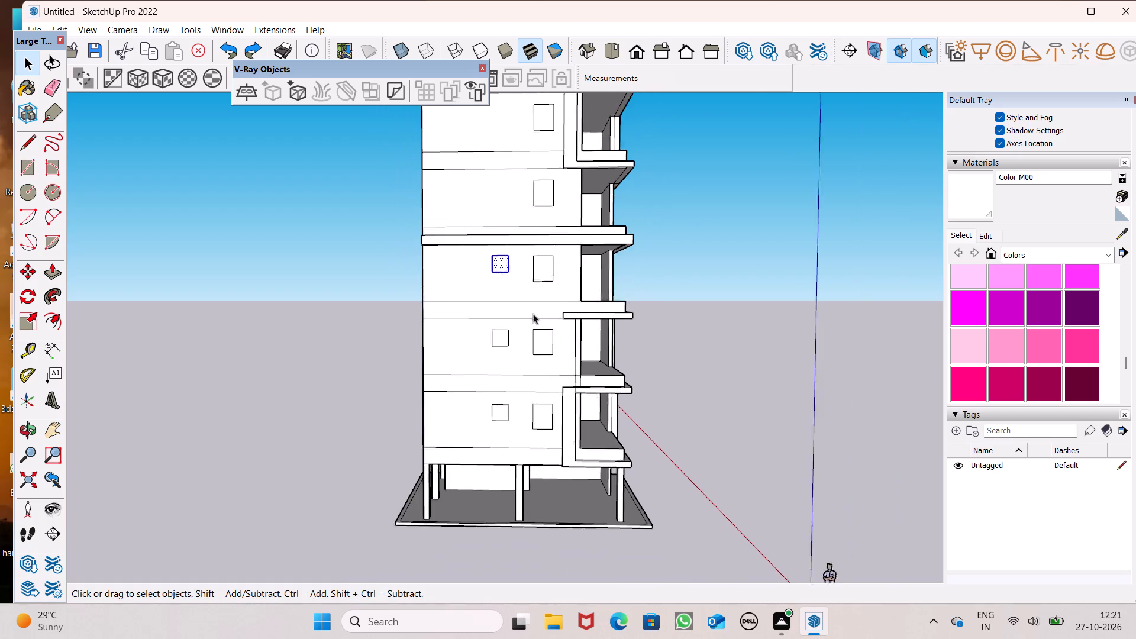
scroll(533, 314, down, 2)
scroll(497, 221, up, 3)
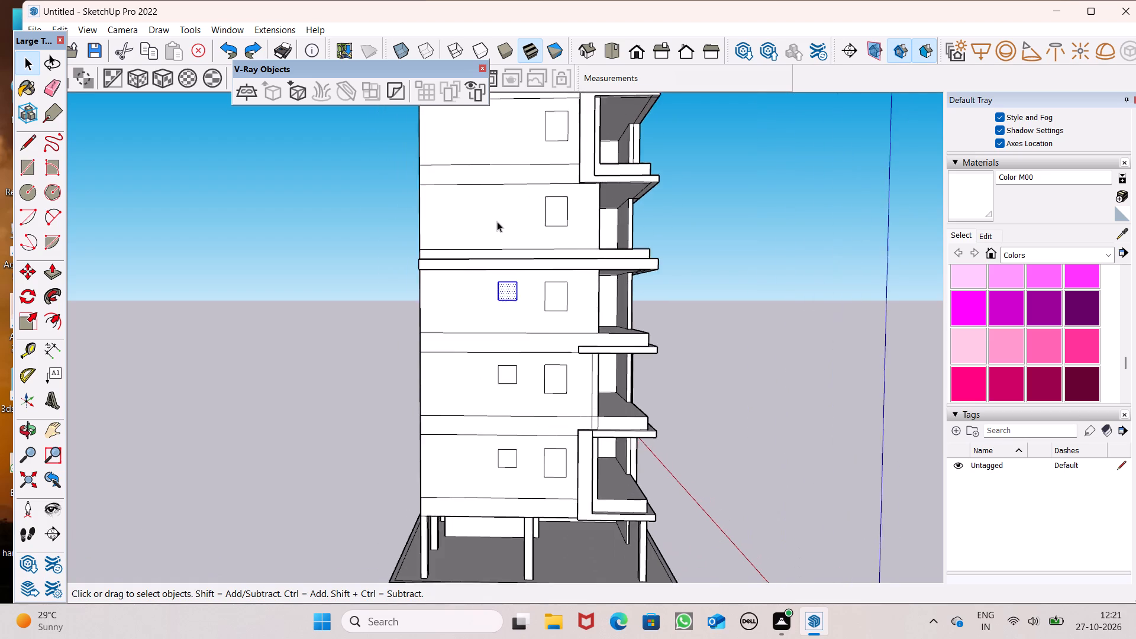
Copy the third balcony floor's small square window outline about 13' straight up onto the fourth balcony floor, above the full-width ledge.
scroll(497, 221, up, 5)
scroll(515, 300, down, 7)
scroll(507, 232, up, 8)
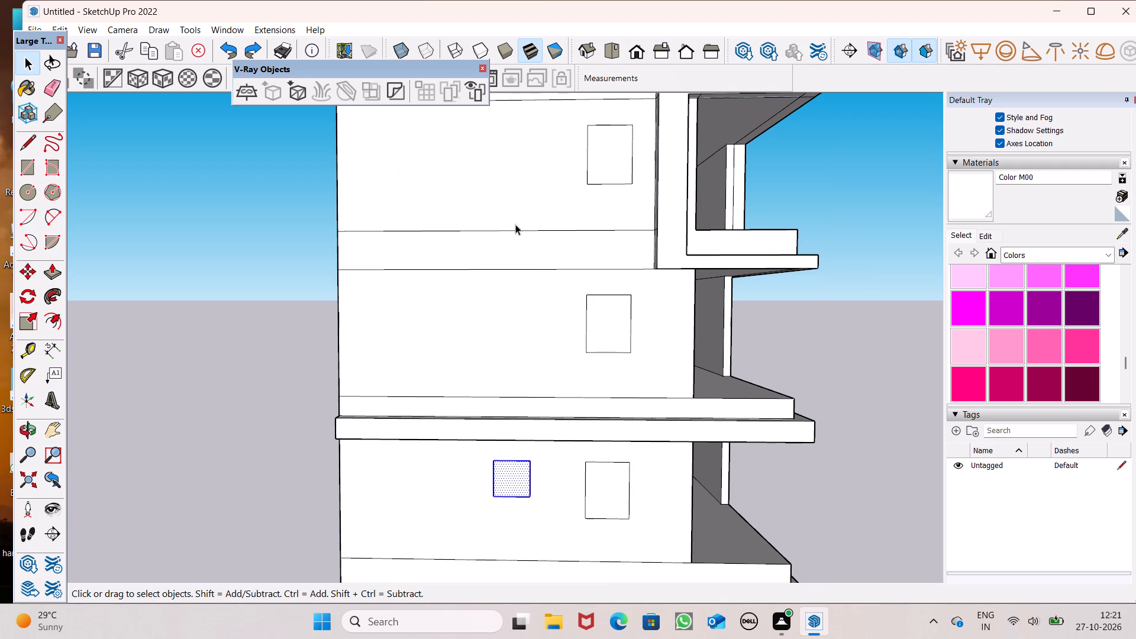
key(m)
key(Return)
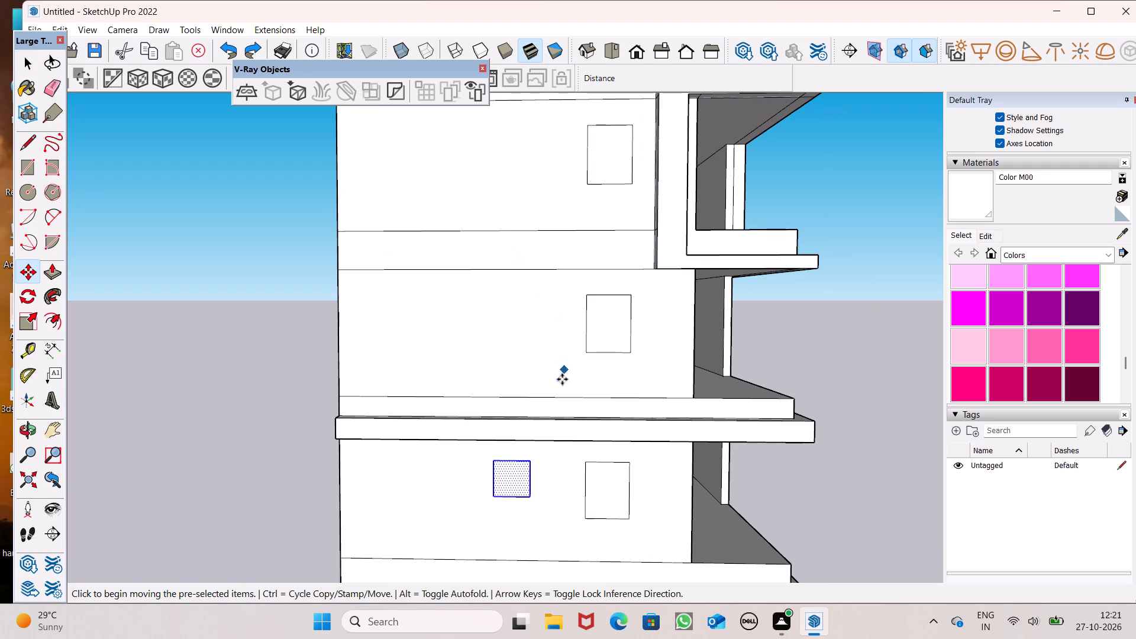
drag(528, 496, 530, 497)
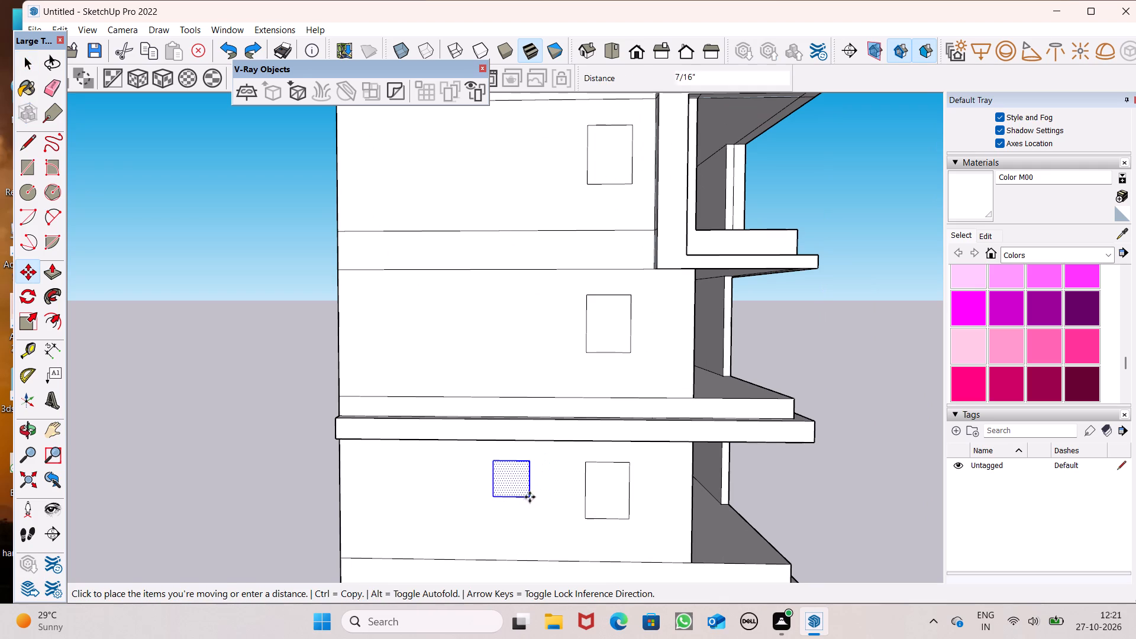
drag(530, 497, 528, 326)
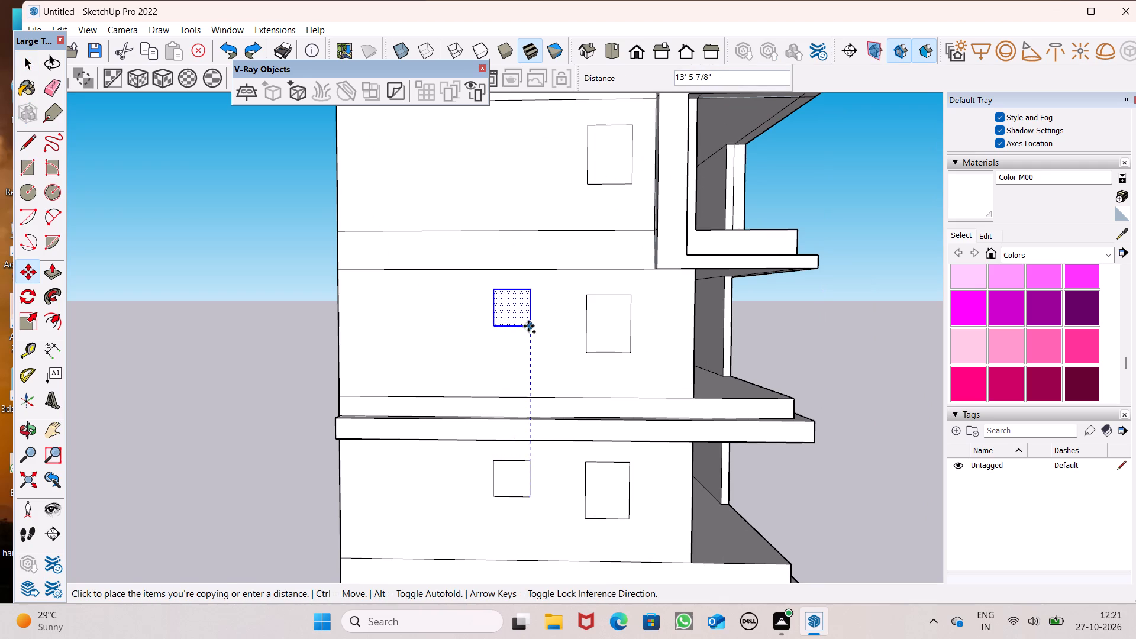
drag(528, 326, 530, 331)
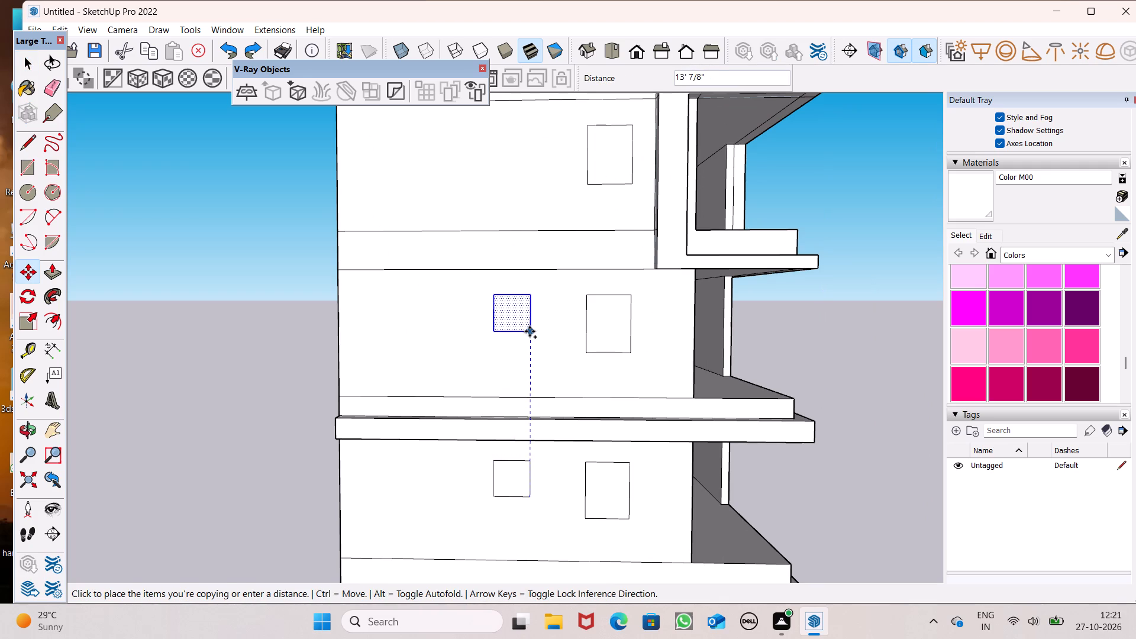
drag(530, 331, 528, 327)
Copy the fourth balcony floor's small square window outline about 13' straight up onto the fifth balcony floor.
scroll(537, 414, down, 7)
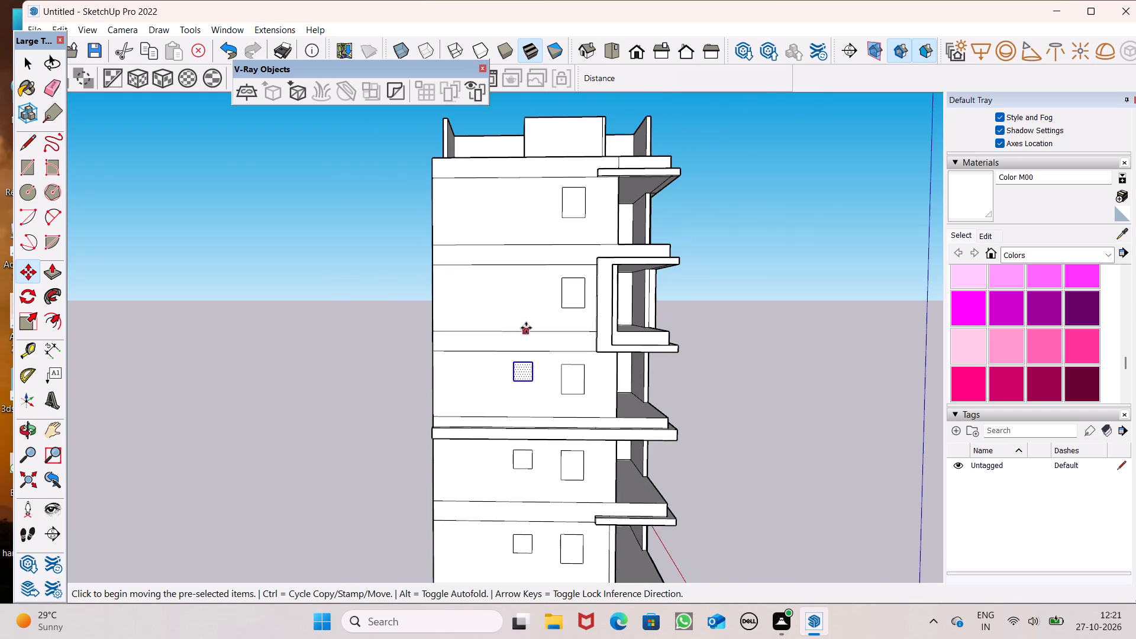
scroll(526, 328, up, 8)
scroll(556, 426, down, 5)
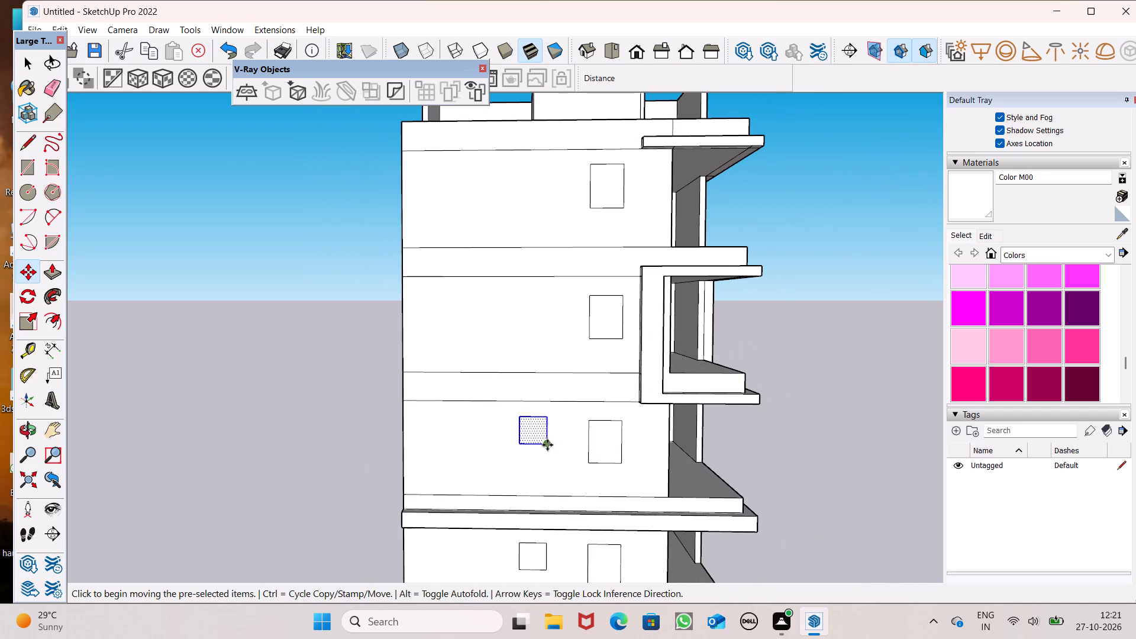
drag(547, 445, 543, 319)
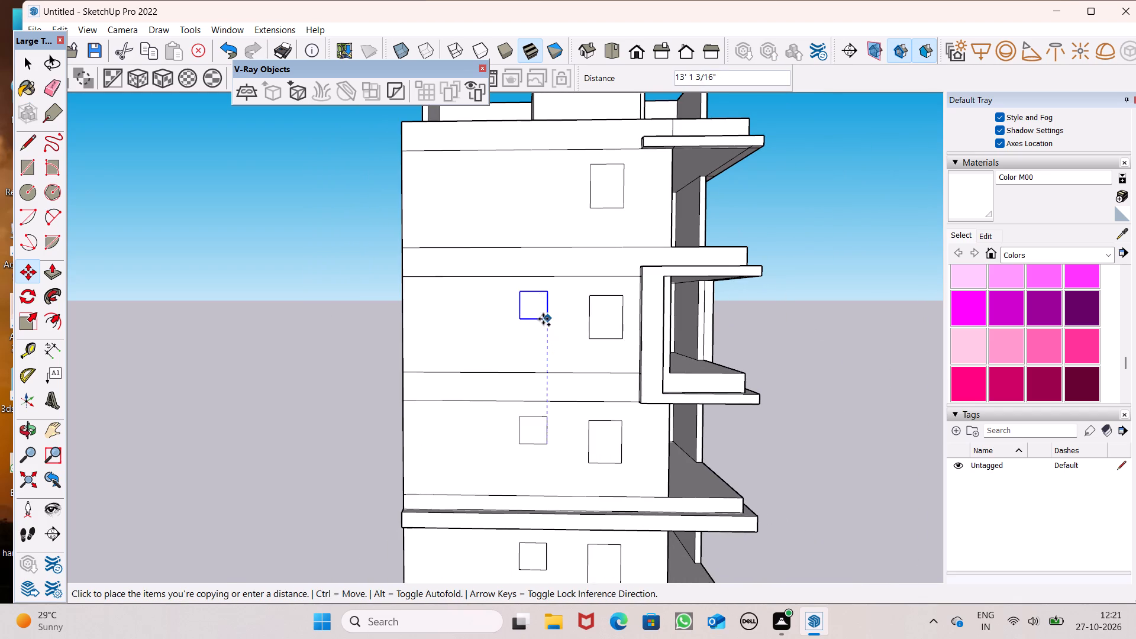
drag(543, 319, 543, 322)
Copy the fifth balcony floor's small square window outline about 13' 5" straight up onto the top balcony floor and clear the selection.
scroll(539, 380, down, 8)
scroll(526, 305, up, 4)
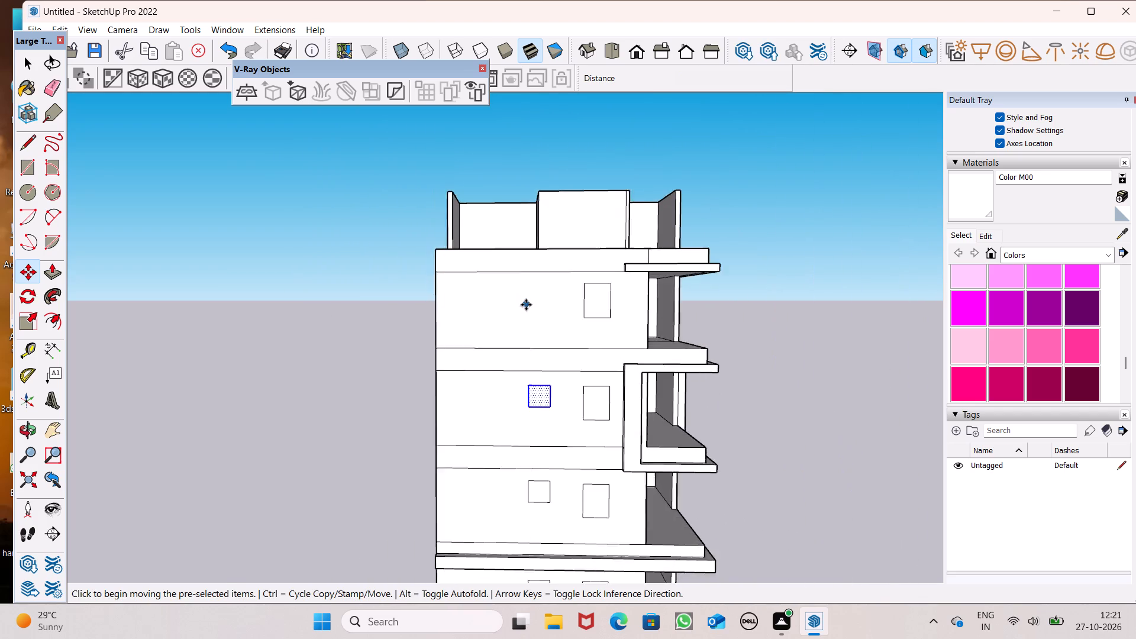
scroll(526, 305, up, 5)
drag(567, 463, 571, 390)
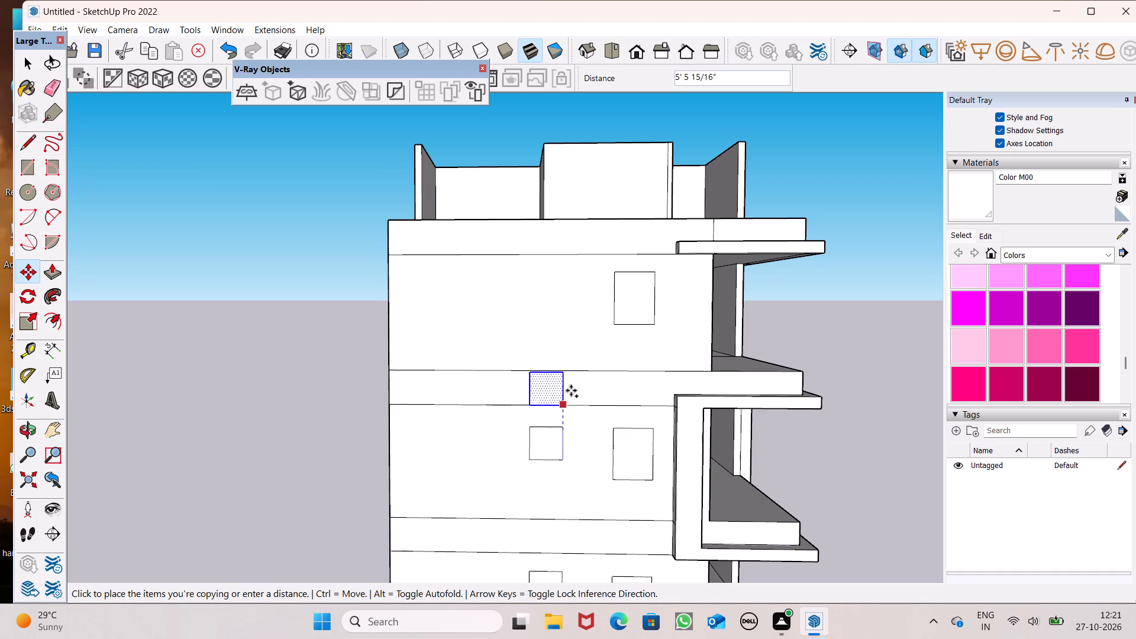
drag(571, 390, 568, 304)
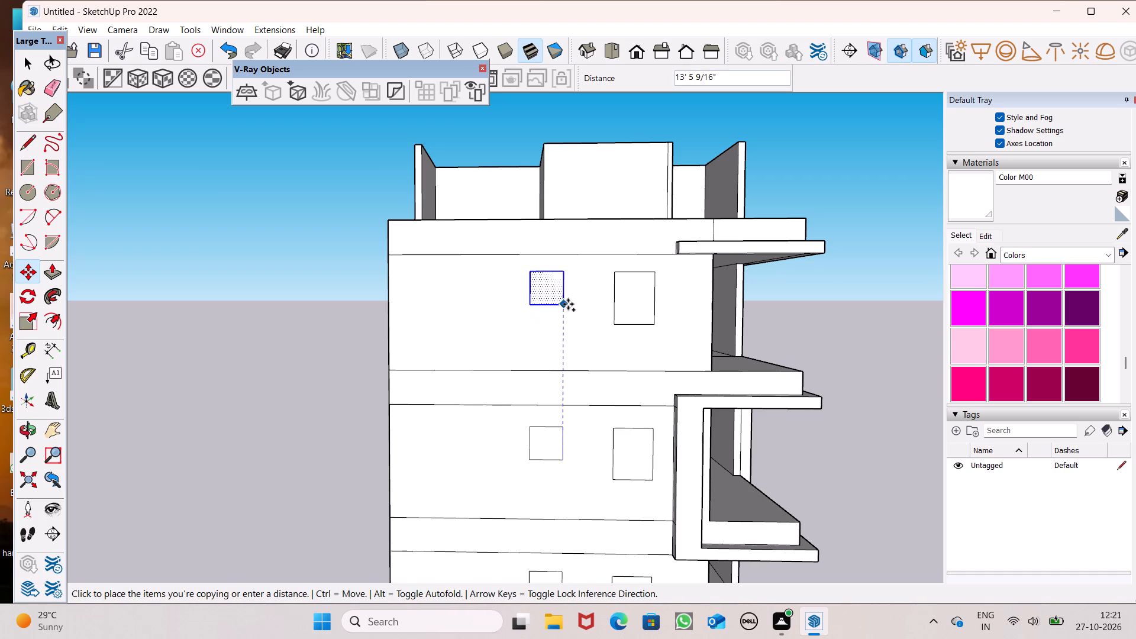
drag(568, 304, 568, 304)
key(space)
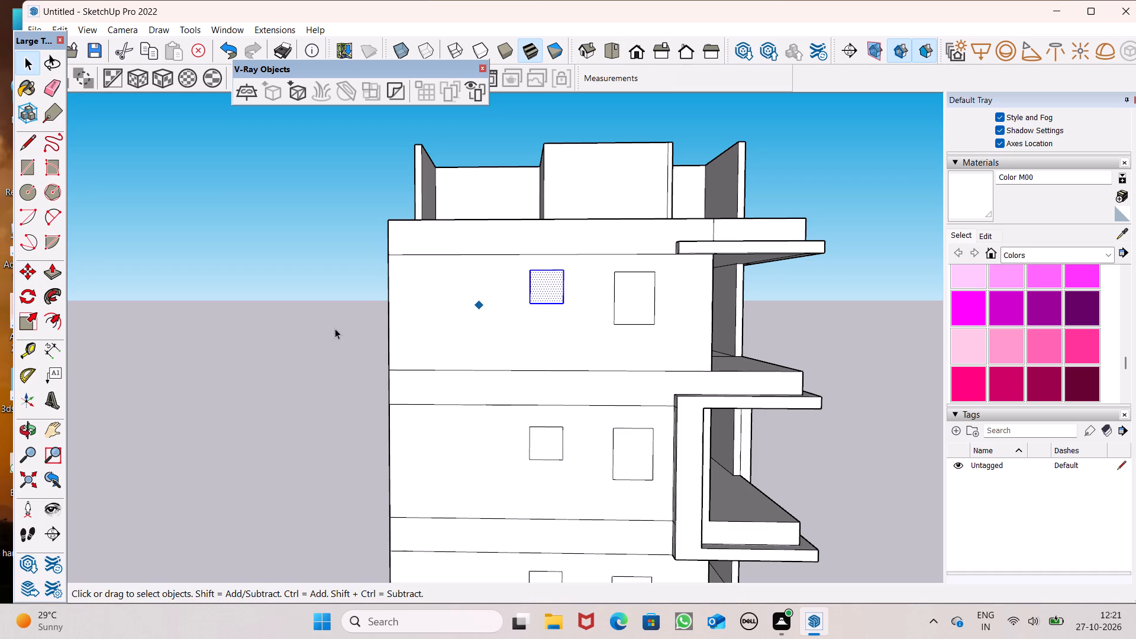
click(335, 328)
Push the large window outline on the lowest balcony floor inward 3' 5 1/2" with Push/Pull.
scroll(703, 193, down, 16)
middle_drag(594, 321, 583, 369)
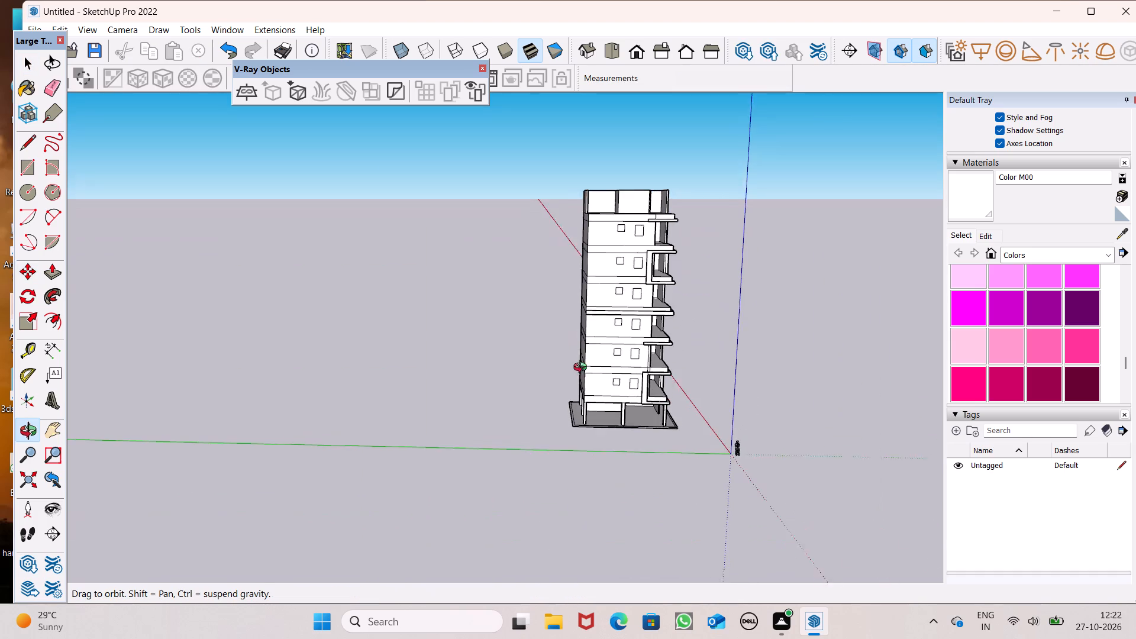
middle_drag(583, 369, 583, 369)
scroll(625, 359, up, 7)
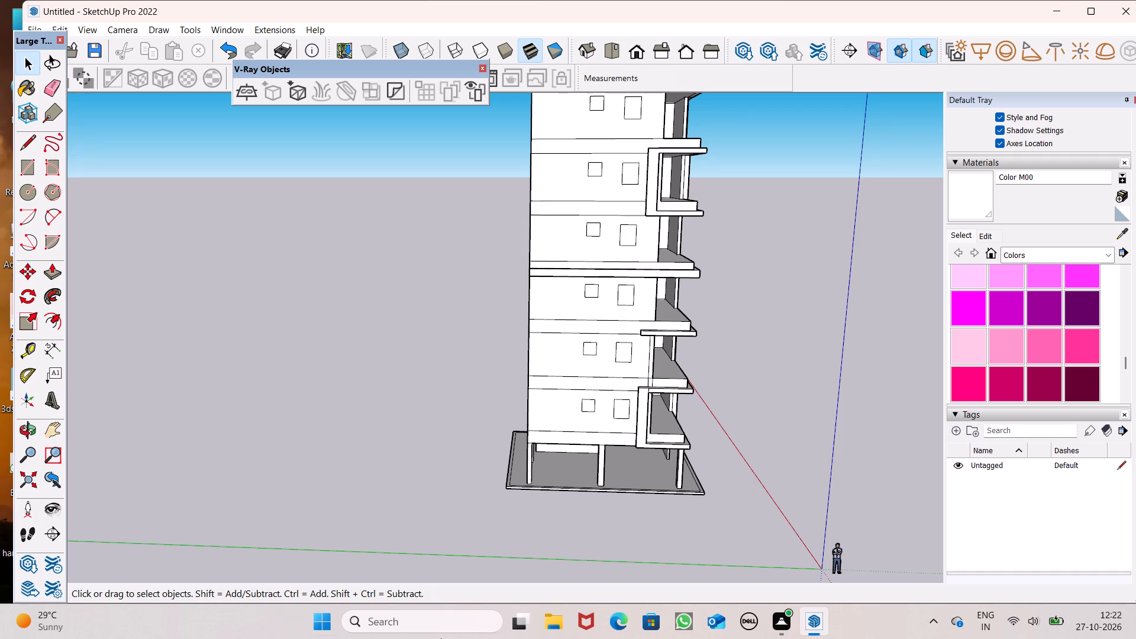
click(43, 273)
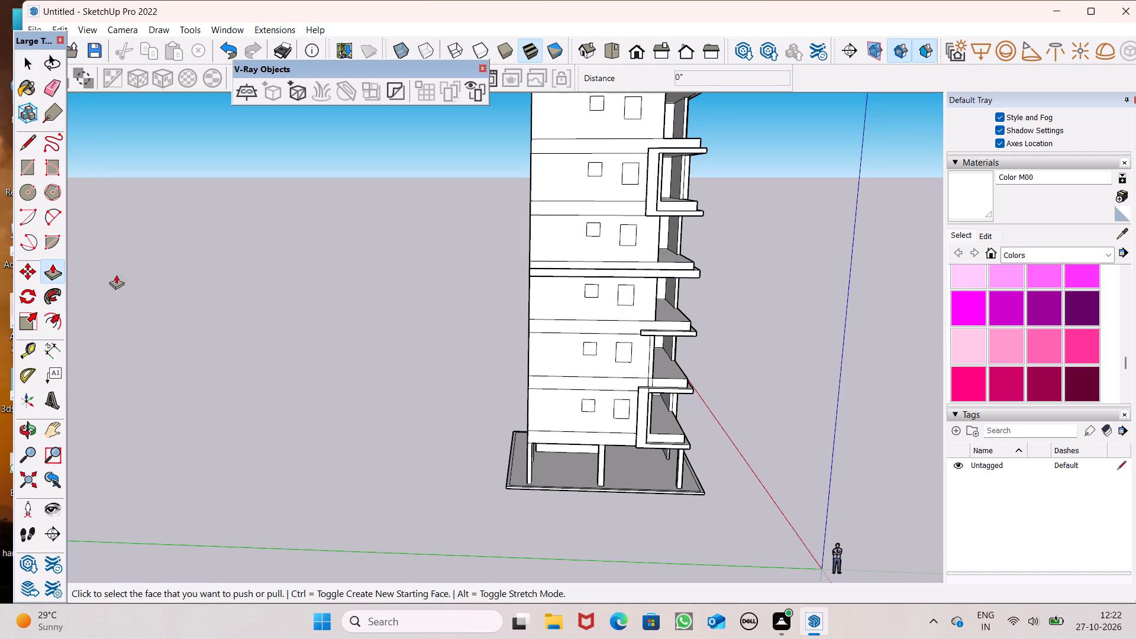
scroll(583, 402, up, 6)
scroll(656, 418, up, 6)
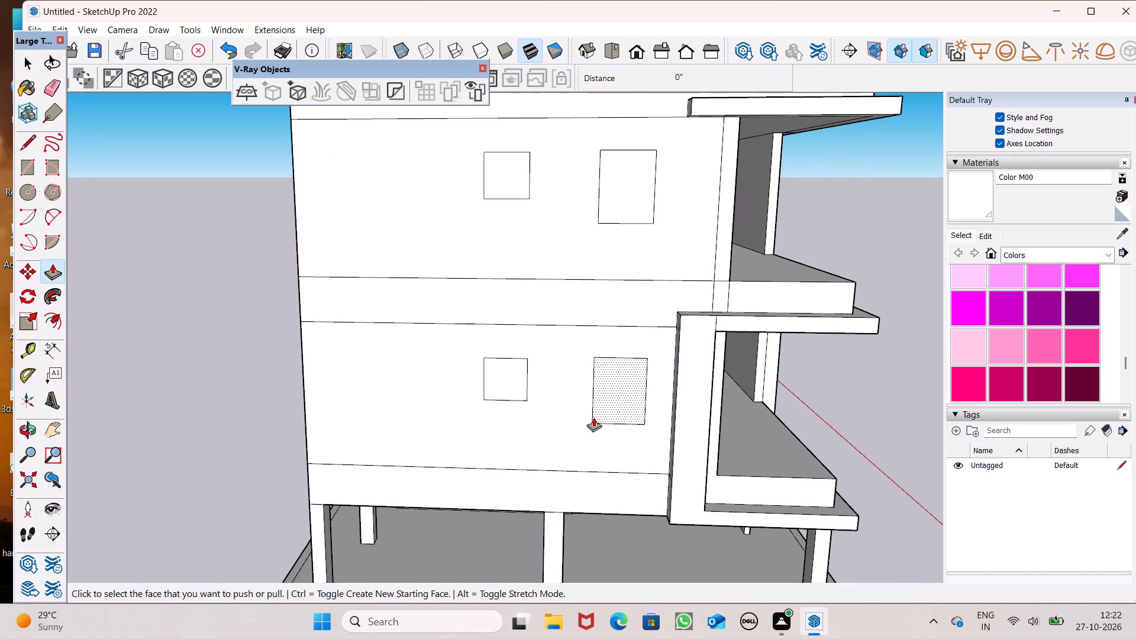
drag(612, 414, 631, 375)
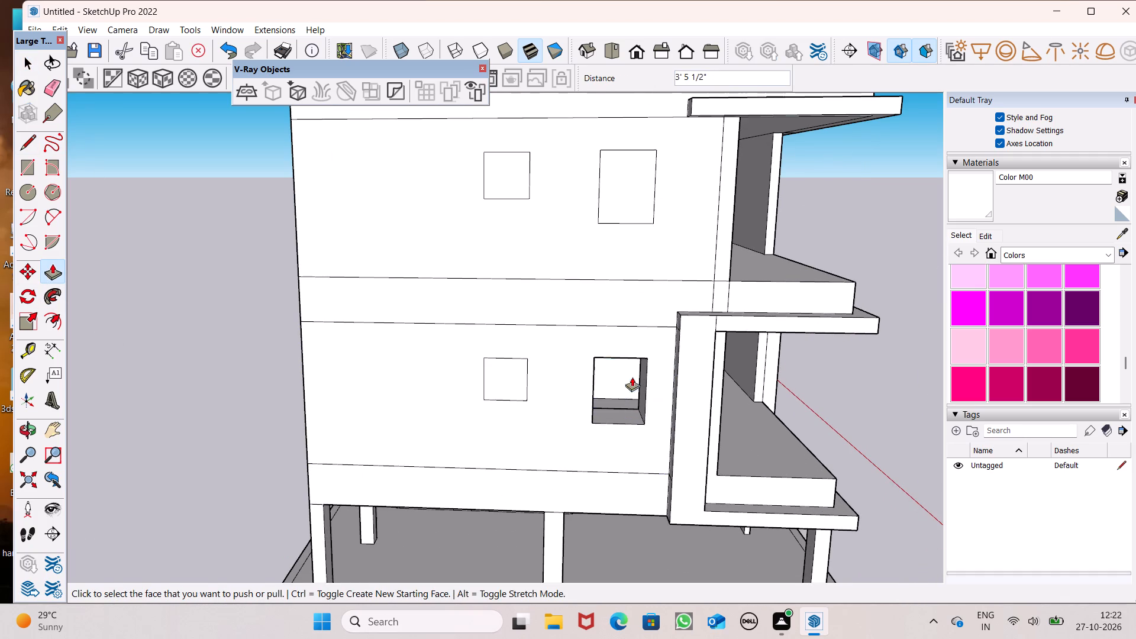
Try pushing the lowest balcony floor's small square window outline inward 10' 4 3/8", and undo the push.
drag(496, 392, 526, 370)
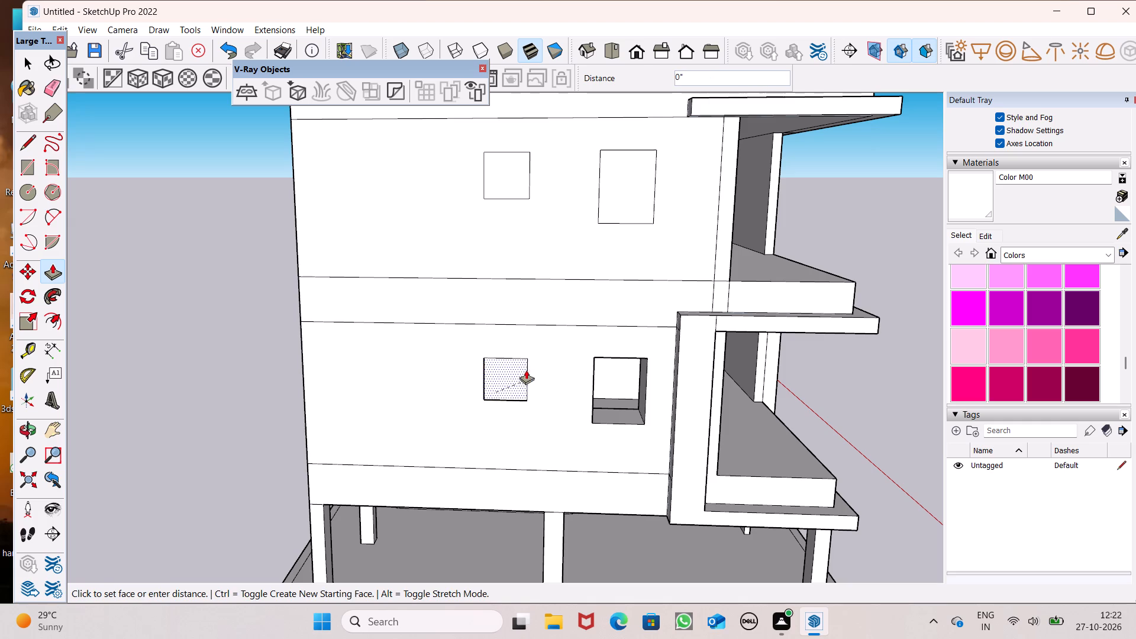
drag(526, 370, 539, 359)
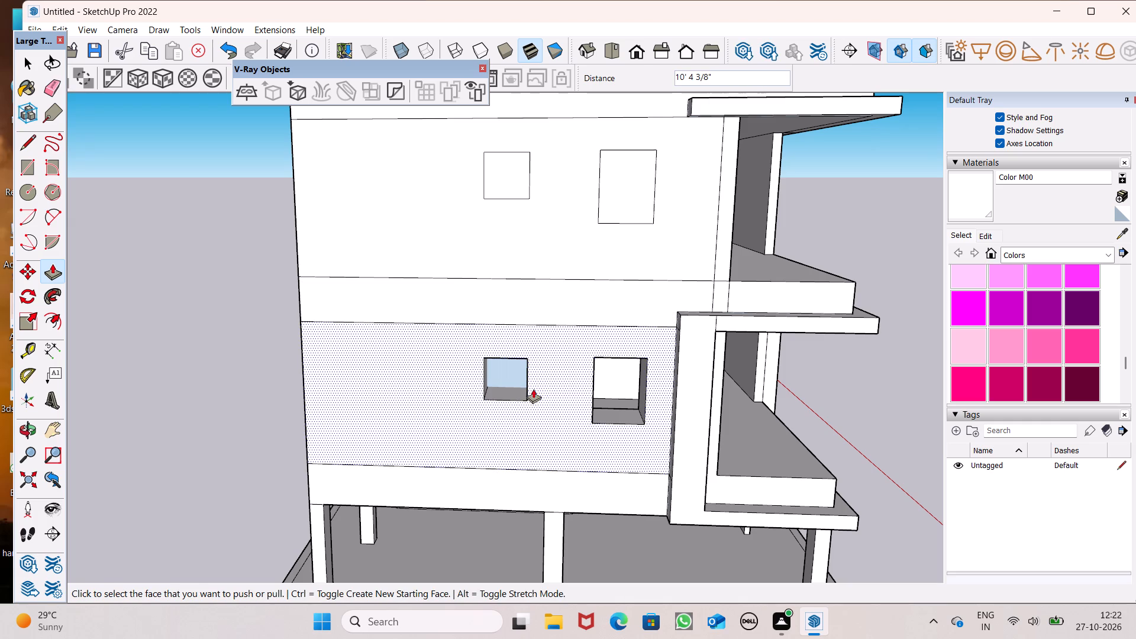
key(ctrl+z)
Push the lowest balcony floor's small square window outline inward 3' 5 1/2".
scroll(534, 382, up, 7)
drag(453, 409, 502, 335)
Push the small and large window outlines on the second balcony floor inward 3' 5 1/2" each.
scroll(473, 393, down, 6)
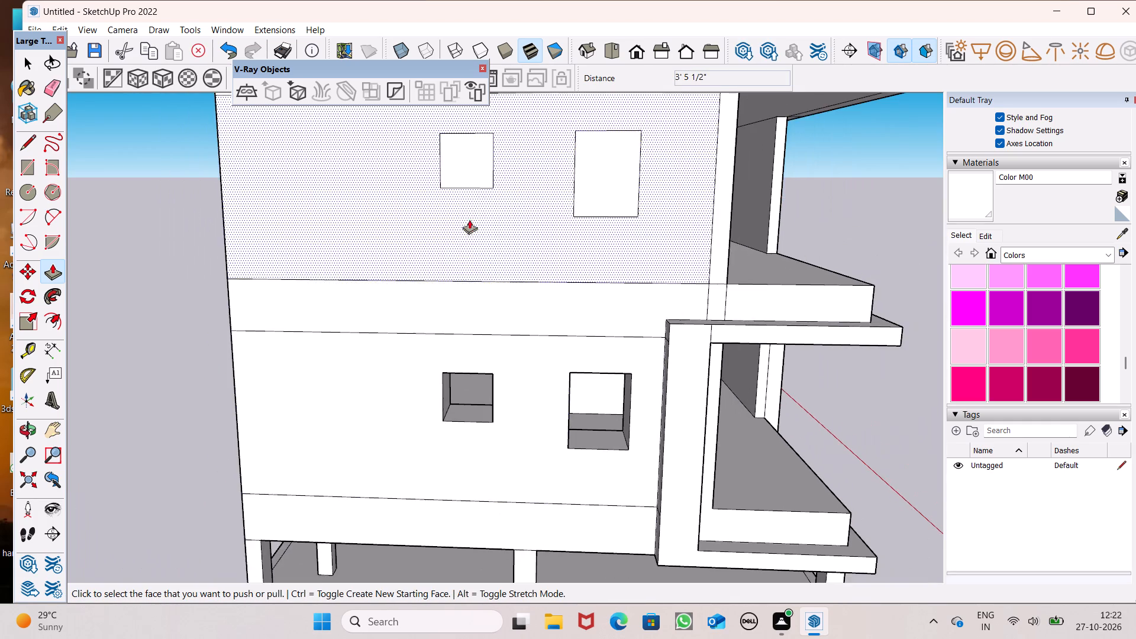
scroll(483, 182, up, 9)
scroll(459, 262, down, 7)
scroll(484, 145, up, 7)
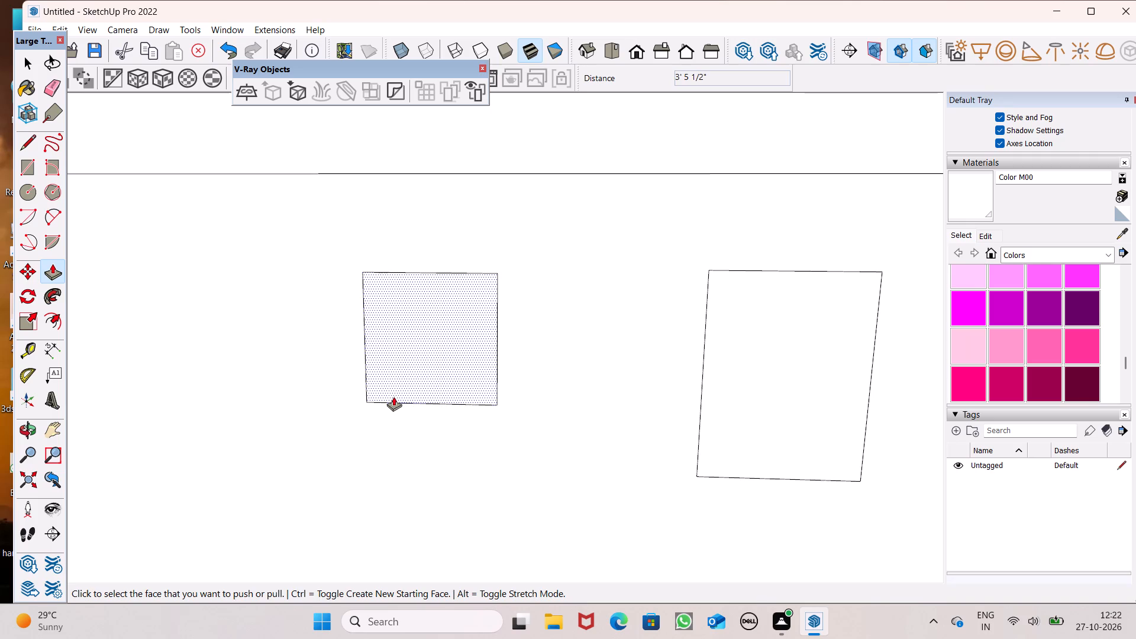
drag(389, 400, 447, 341)
scroll(322, 387, down, 7)
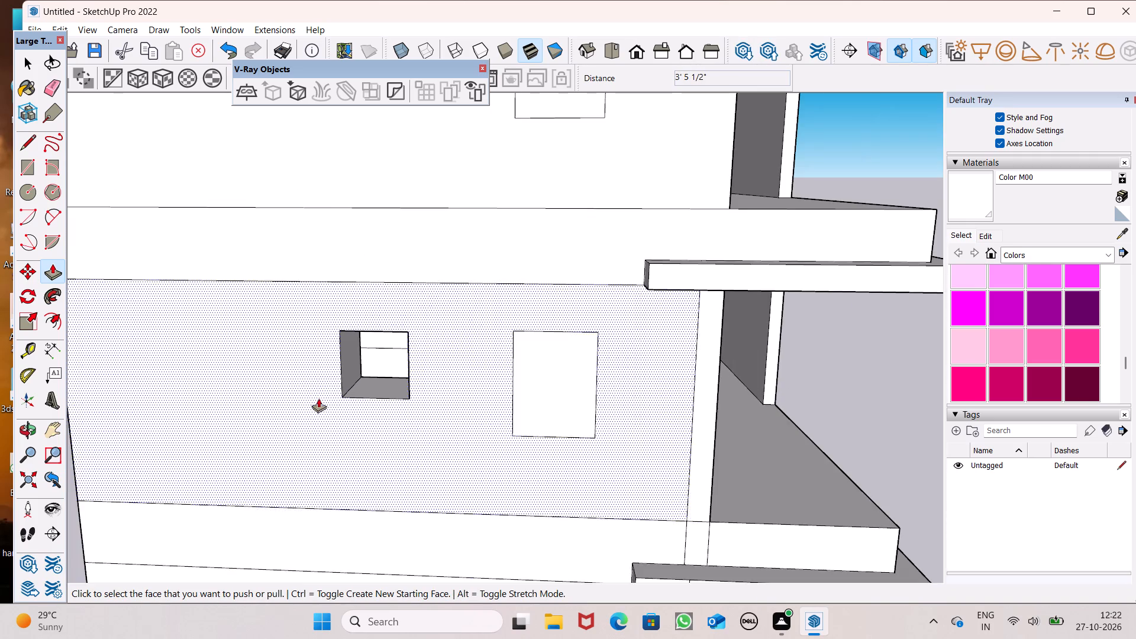
scroll(552, 405, up, 5)
drag(522, 441, 574, 367)
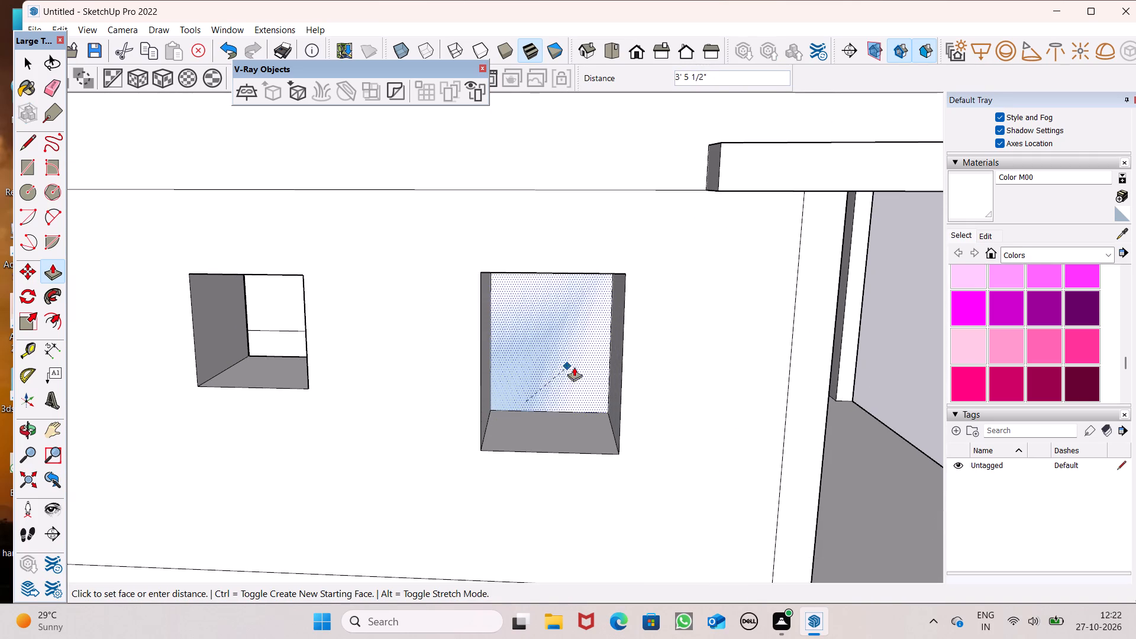
drag(574, 367, 578, 367)
Push the small and large window outlines on the third balcony floor, below the full-width ledge, inward 3' 5 1/2" each.
scroll(547, 458, down, 8)
scroll(477, 160, down, 7)
scroll(422, 192, up, 5)
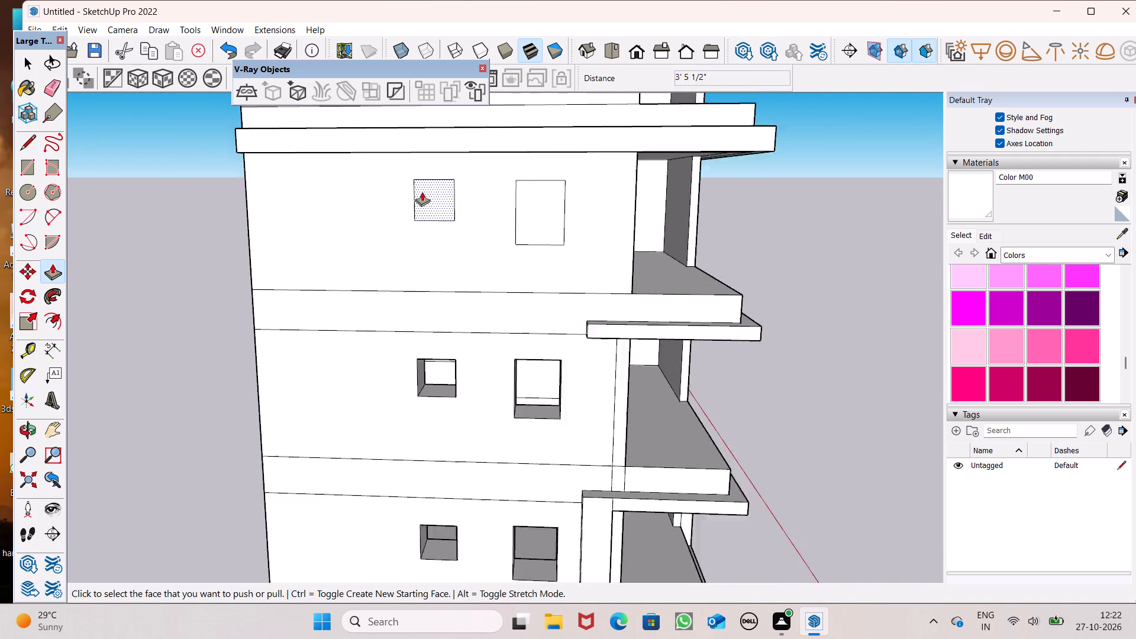
scroll(422, 192, up, 2)
scroll(460, 150, up, 8)
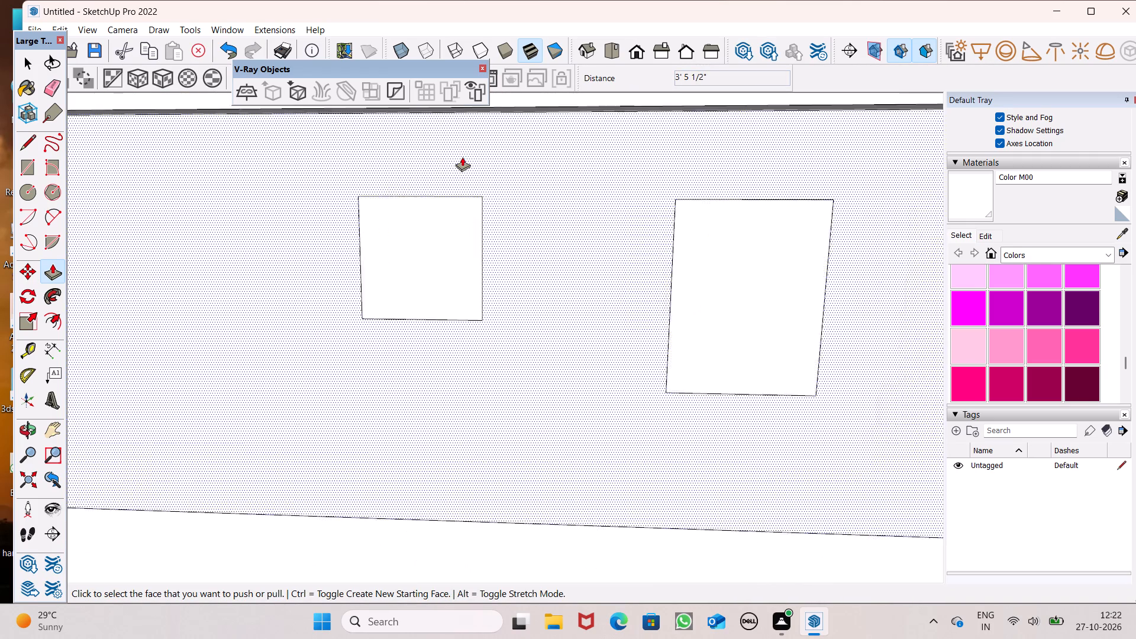
scroll(462, 157, up, 3)
drag(351, 375, 371, 359)
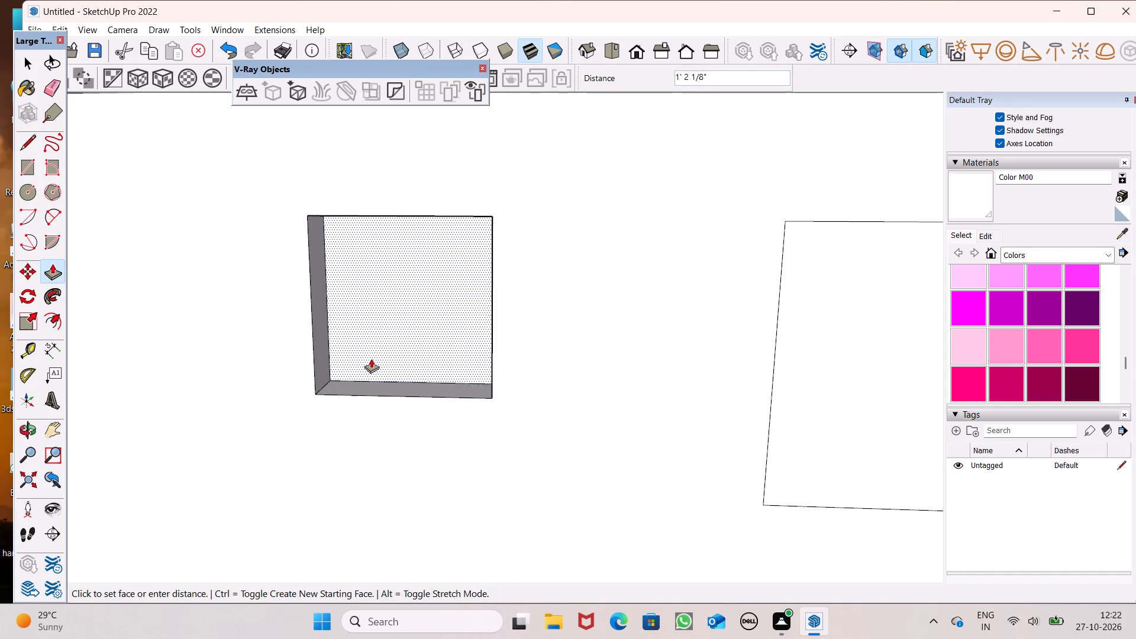
drag(371, 359, 464, 285)
scroll(328, 351, down, 7)
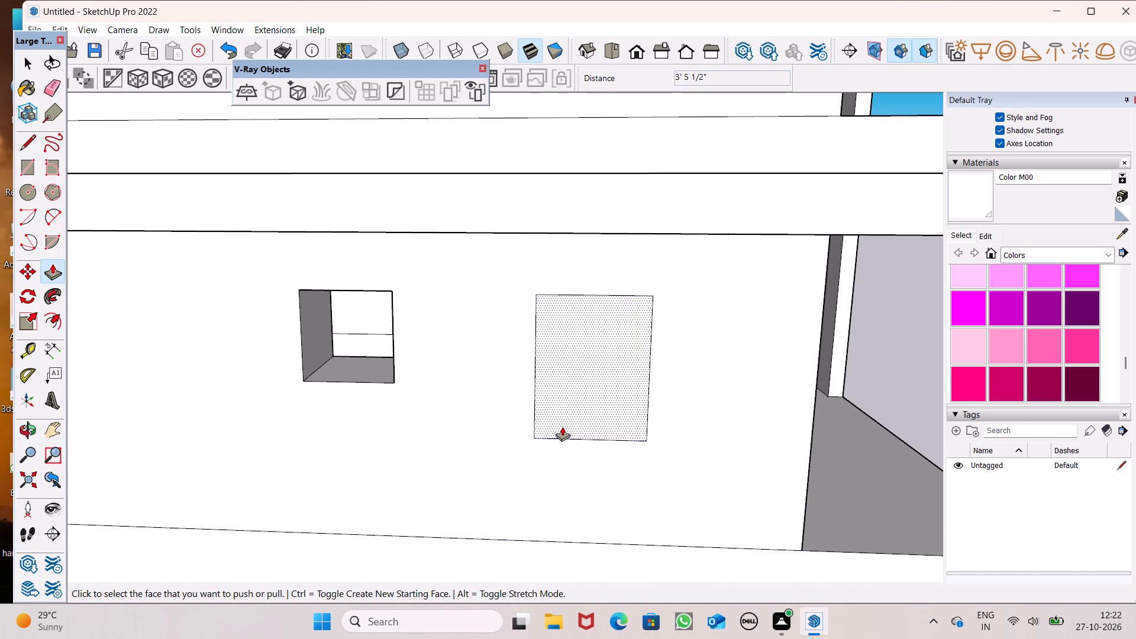
drag(566, 432, 614, 330)
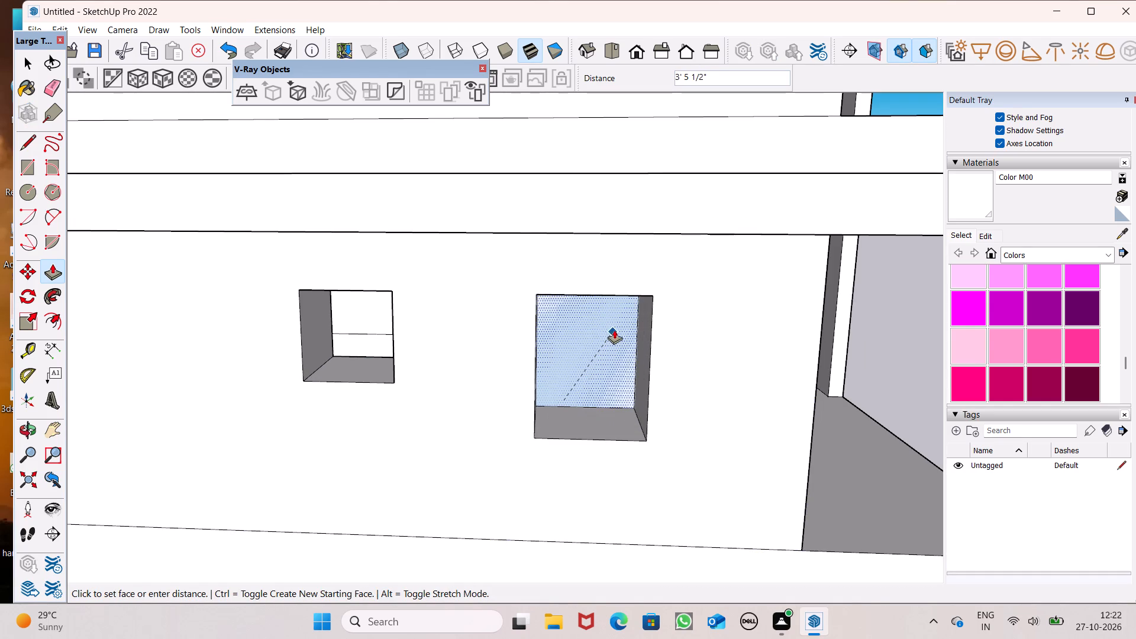
drag(614, 330, 618, 318)
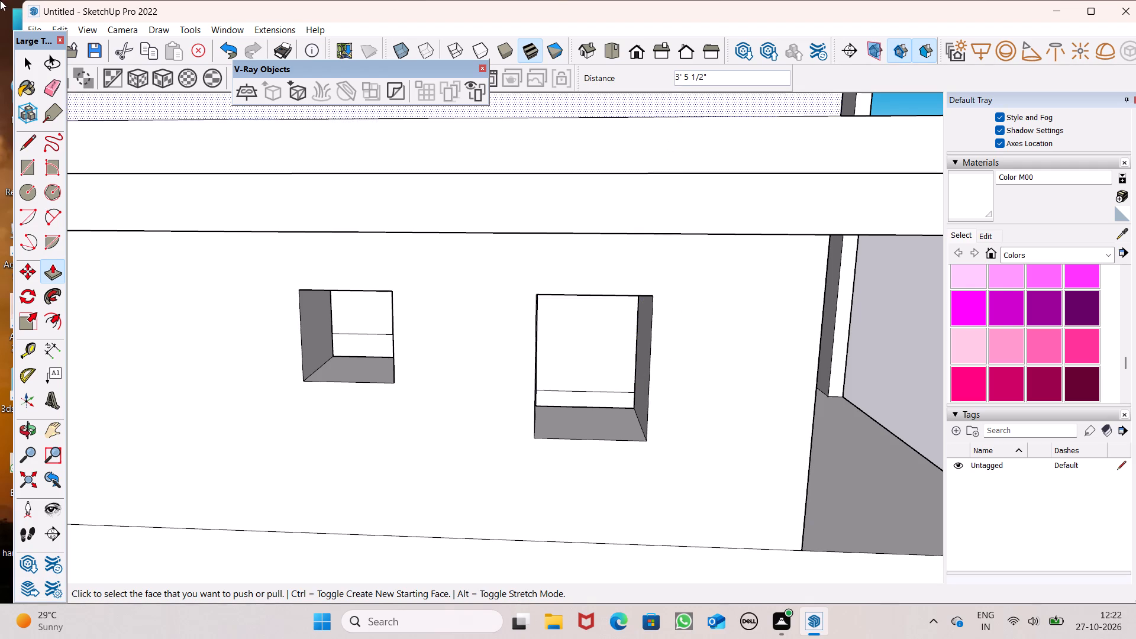
Push the large window outline on the fourth balcony floor, directly above the full-width ledge, inward 3' 5 1/2".
scroll(459, 267, down, 2)
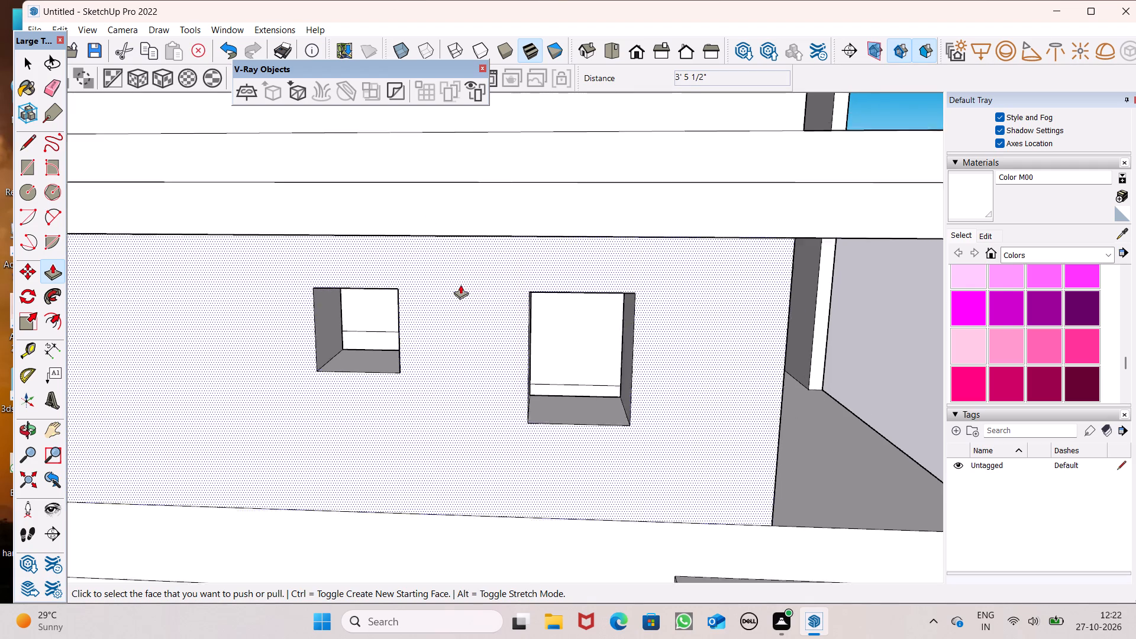
scroll(460, 285, down, 19)
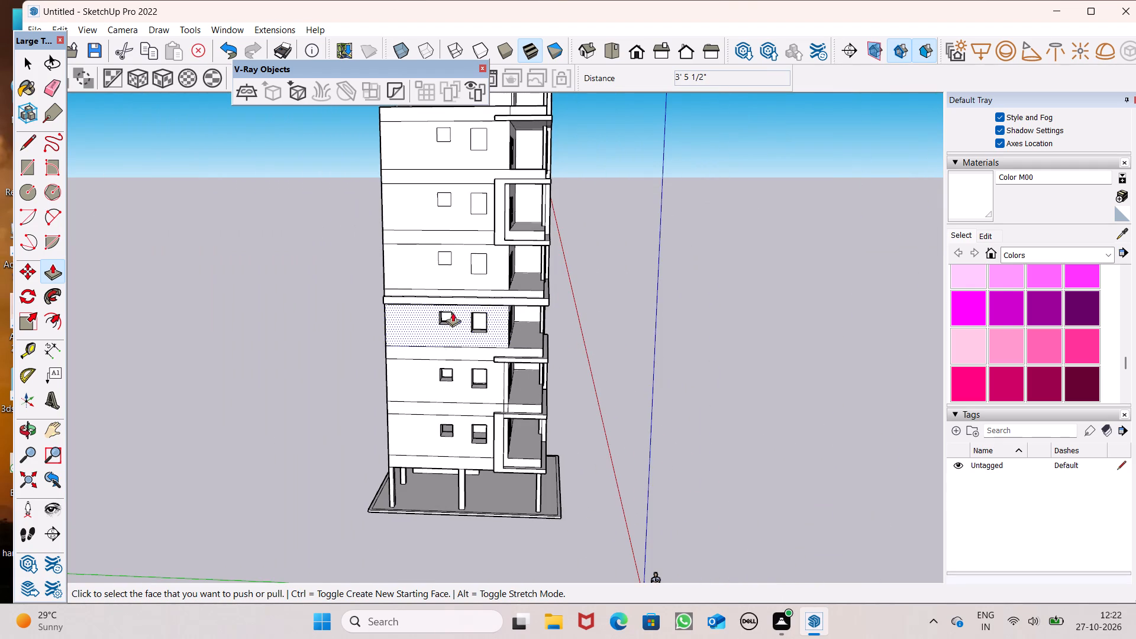
scroll(454, 342, down, 4)
scroll(444, 272, up, 2)
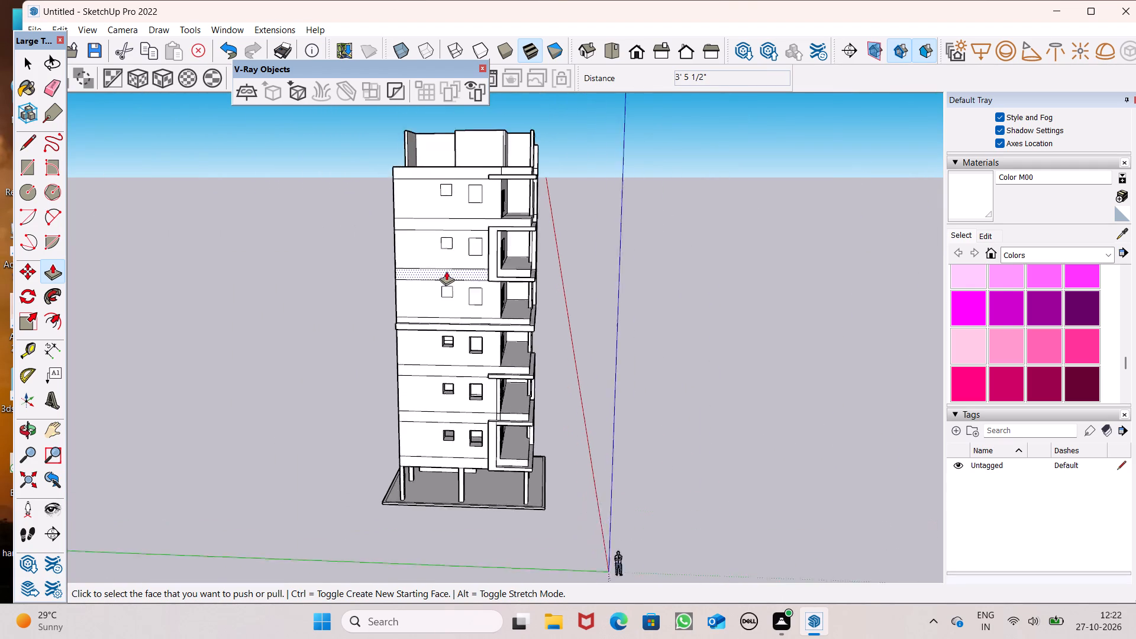
scroll(446, 271, up, 12)
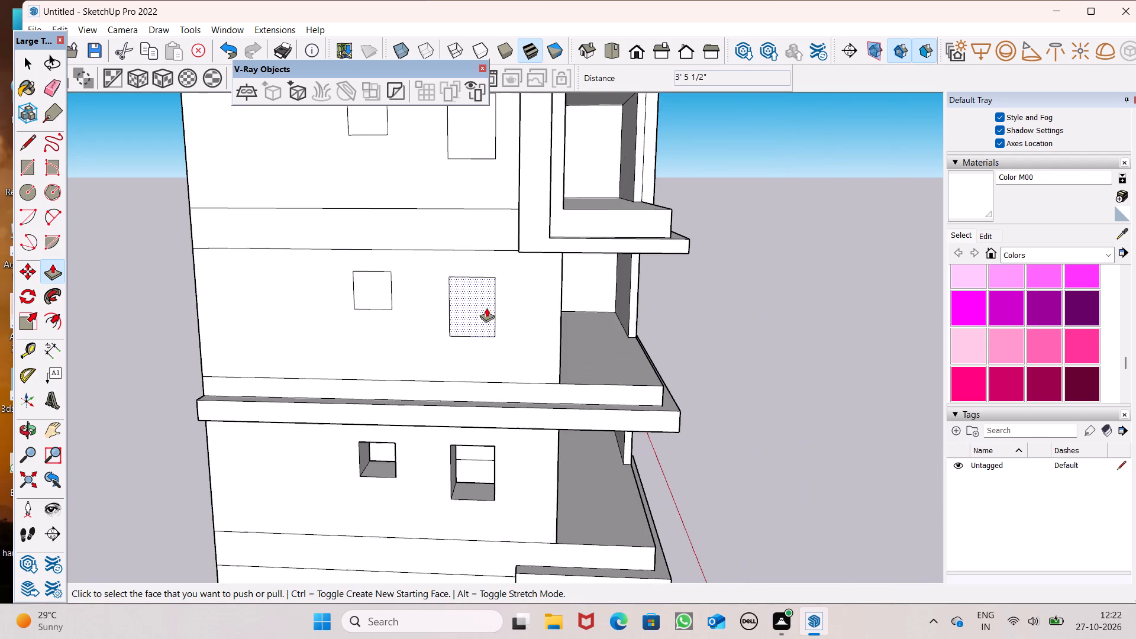
scroll(484, 318, up, 13)
scroll(476, 338, down, 2)
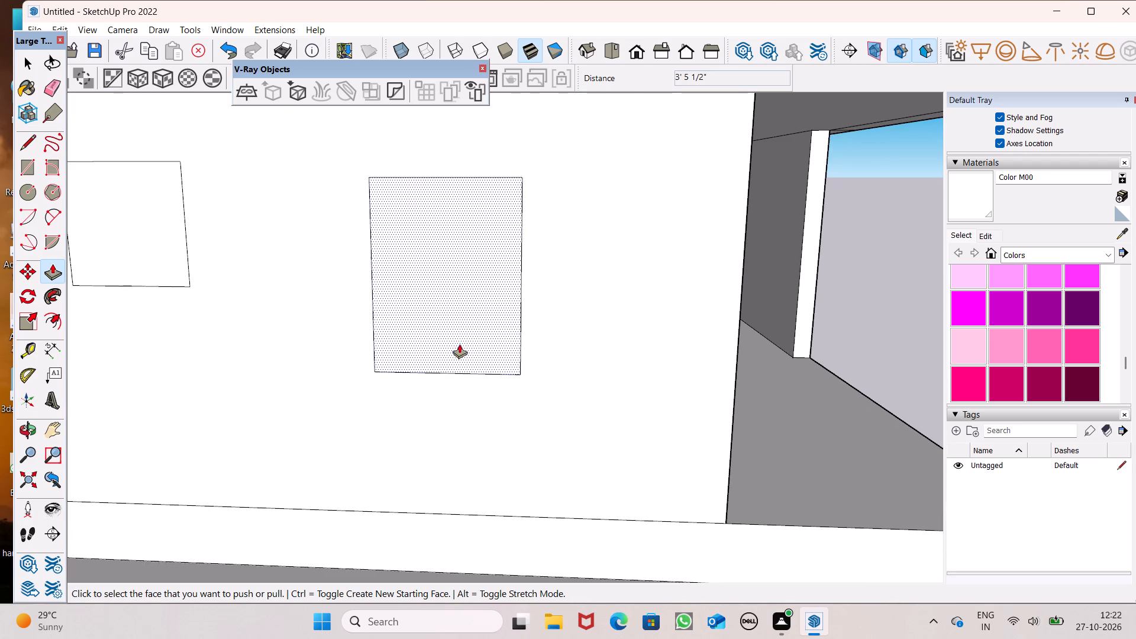
drag(399, 359, 454, 306)
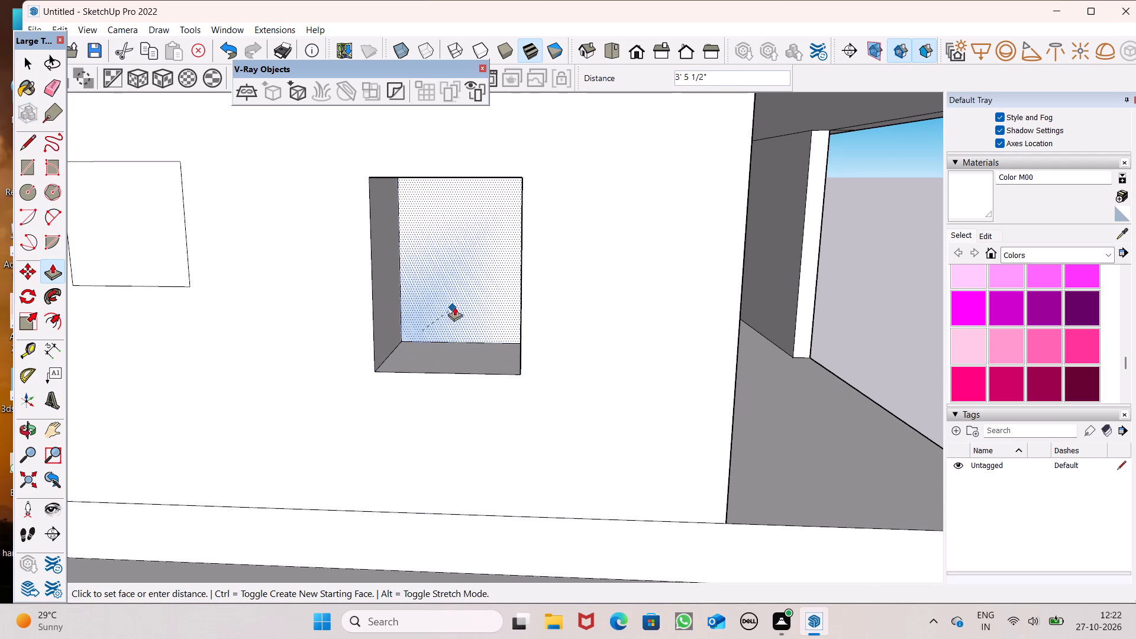
drag(454, 306, 470, 289)
Push the small square window outline on the fourth balcony floor inward 3' 5 1/2".
scroll(479, 291, down, 7)
middle_drag(496, 308, 625, 213)
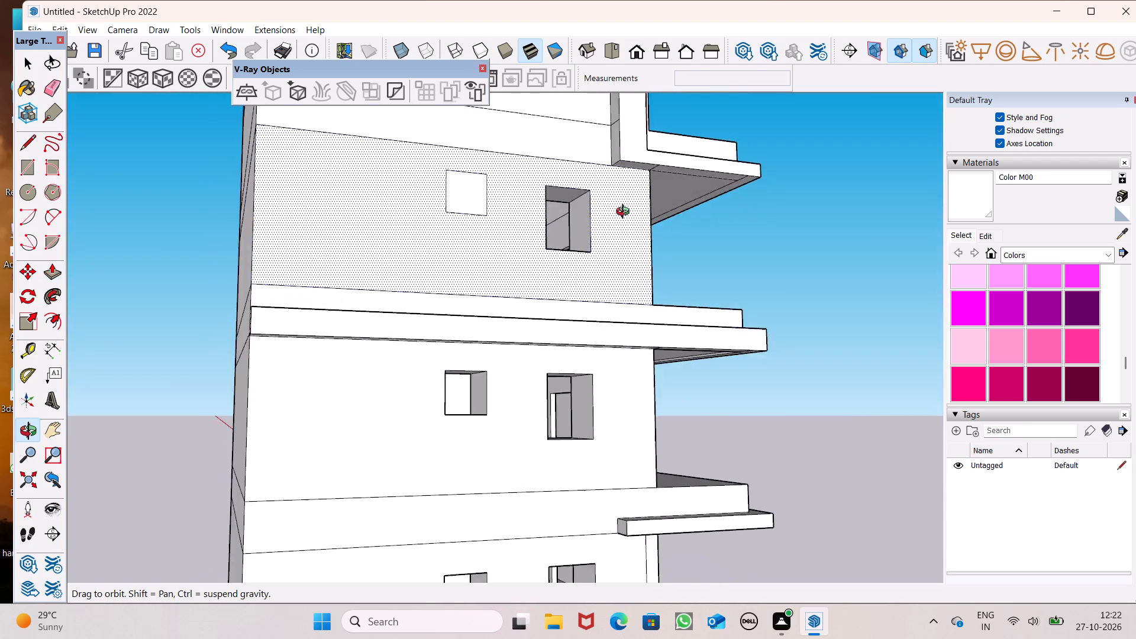
middle_drag(625, 213, 576, 280)
scroll(399, 259, up, 6)
middle_drag(421, 283, 412, 301)
scroll(414, 299, up, 1)
scroll(411, 317, down, 5)
scroll(474, 246, up, 6)
scroll(473, 247, down, 5)
middle_drag(454, 296, 433, 322)
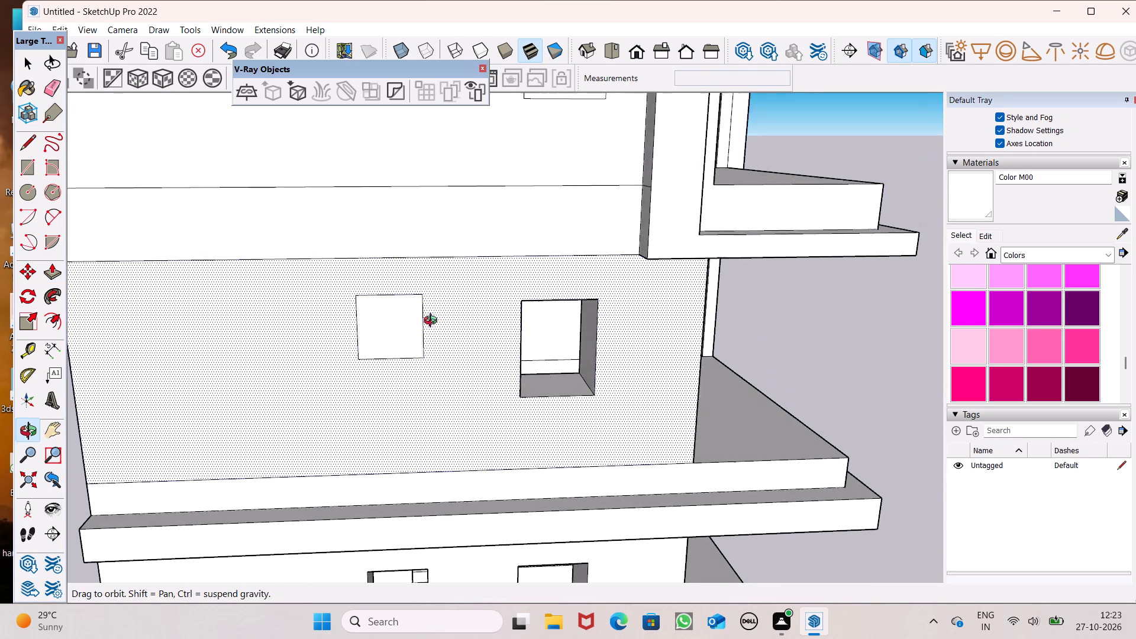
middle_drag(433, 322, 430, 318)
scroll(414, 309, up, 2)
middle_drag(412, 350, 399, 365)
scroll(400, 367, up, 1)
scroll(394, 337, down, 1)
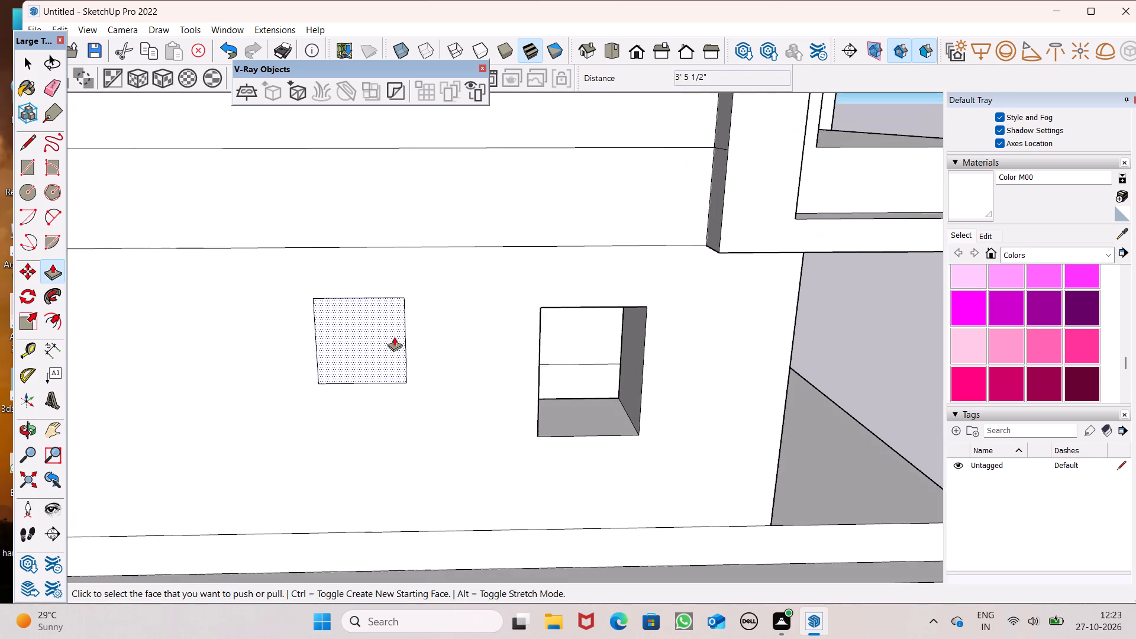
middle_drag(409, 354, 399, 362)
scroll(480, 270, down, 2)
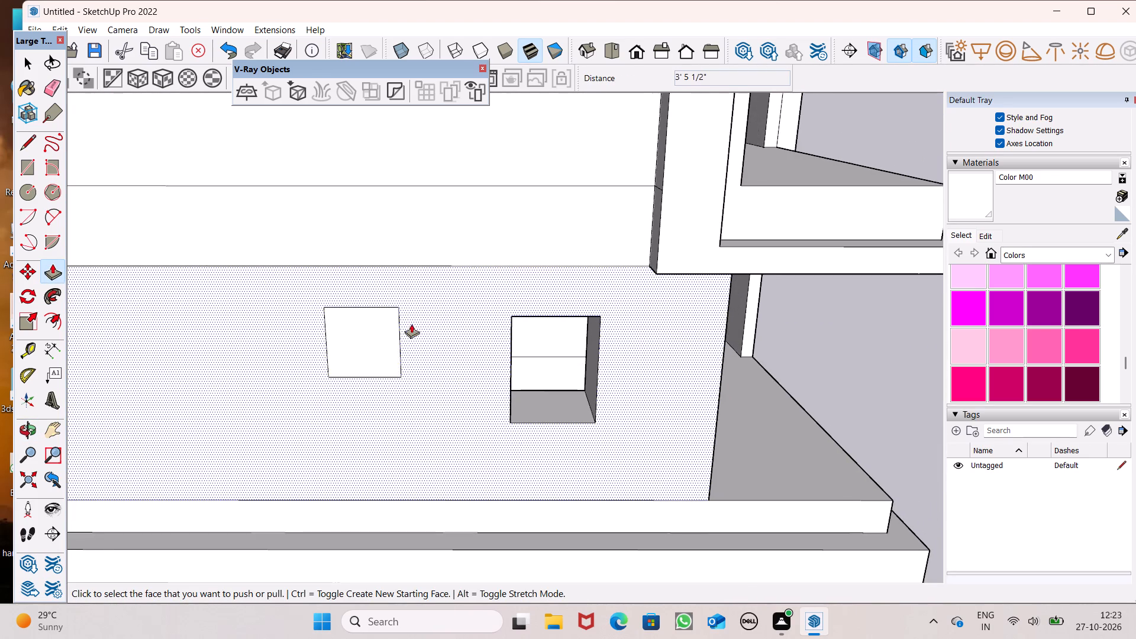
scroll(411, 324, up, 2)
drag(341, 362, 363, 333)
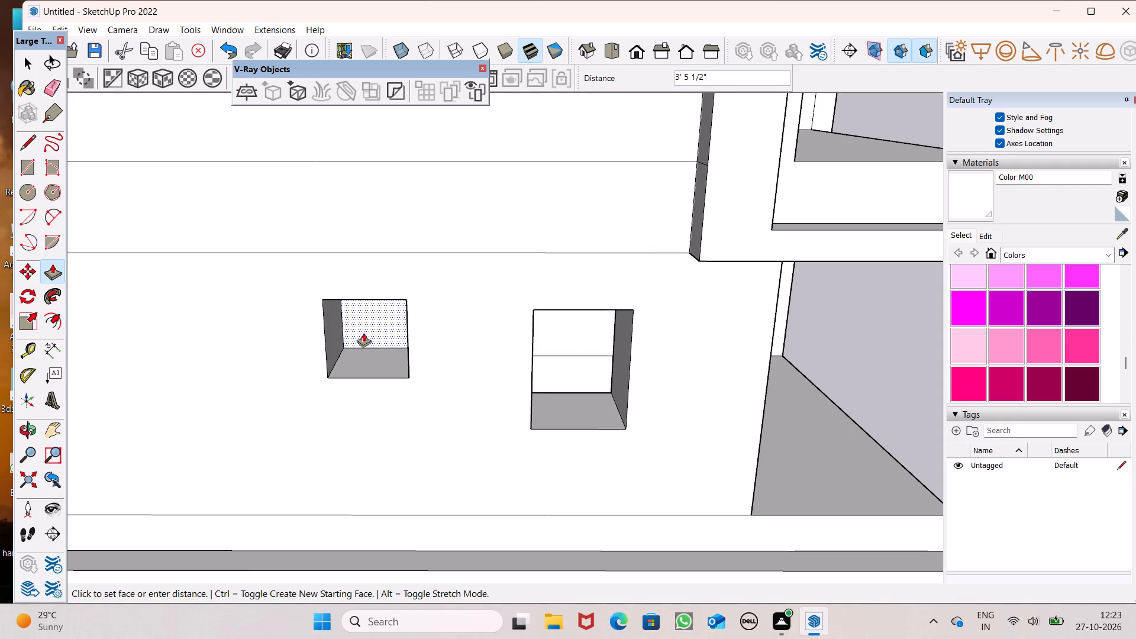
drag(363, 333, 397, 315)
Push the large window outline on the fifth balcony floor inward 3' 5 1/2".
scroll(415, 345, down, 12)
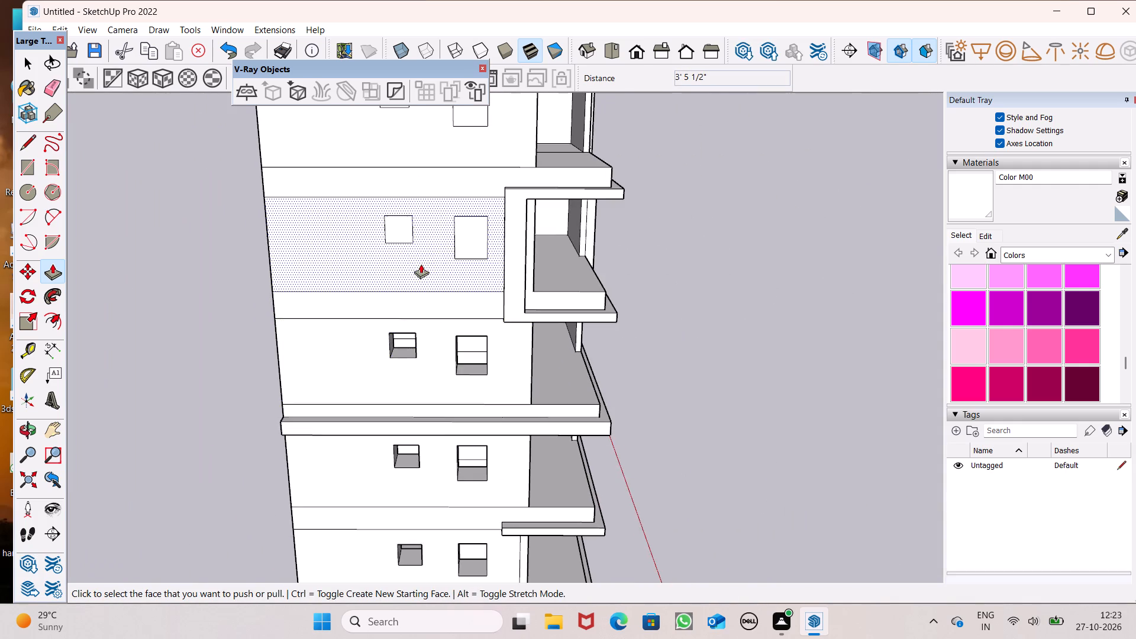
scroll(444, 235, up, 7)
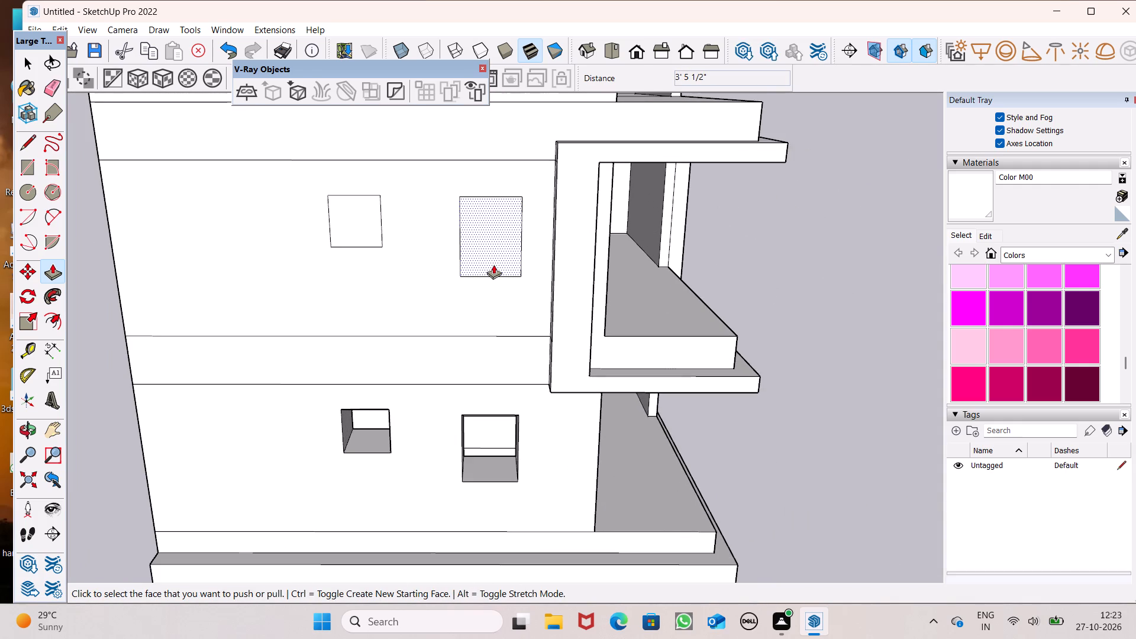
drag(474, 272, 508, 234)
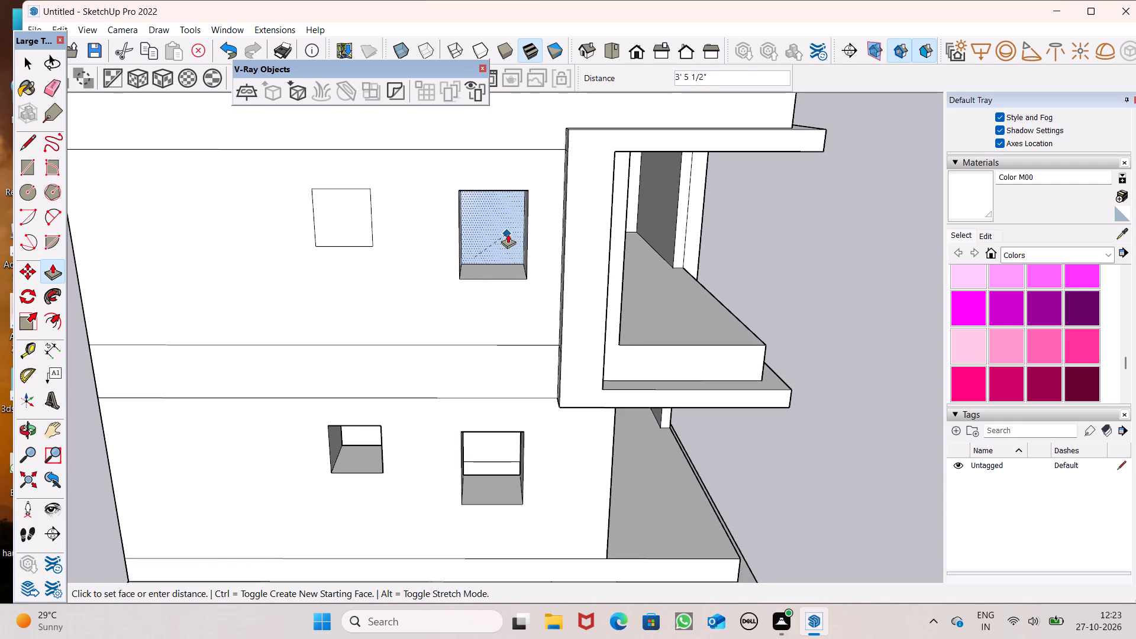
drag(508, 234, 520, 219)
Push the small square window outline on the fifth balcony floor inward 3' 5 1/2".
middle_drag(439, 267, 443, 266)
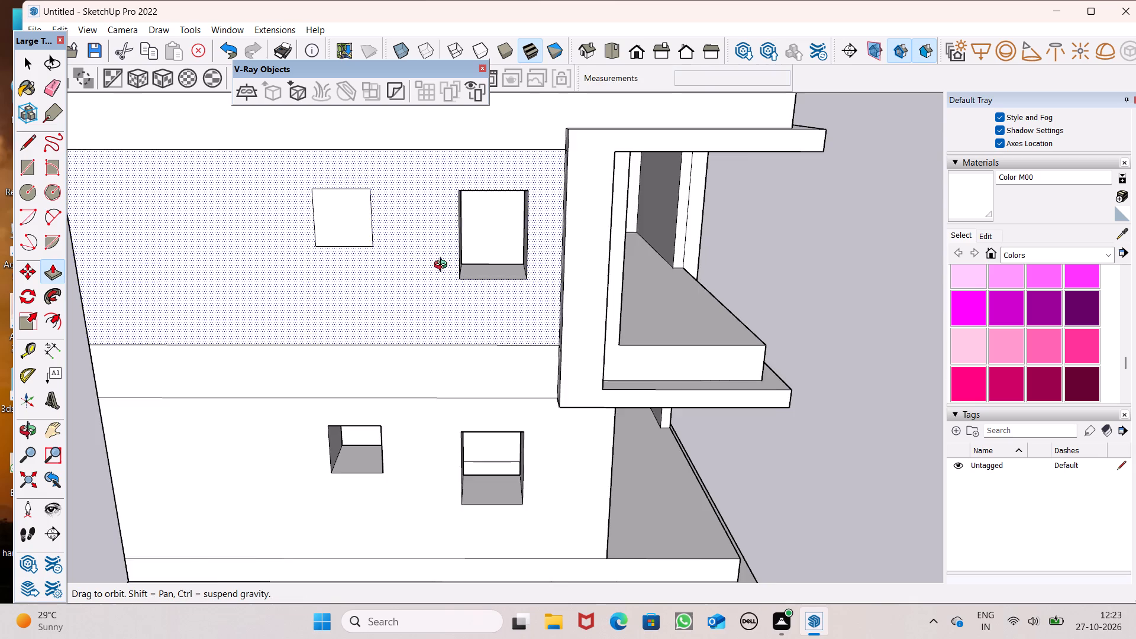
middle_drag(443, 266, 399, 237)
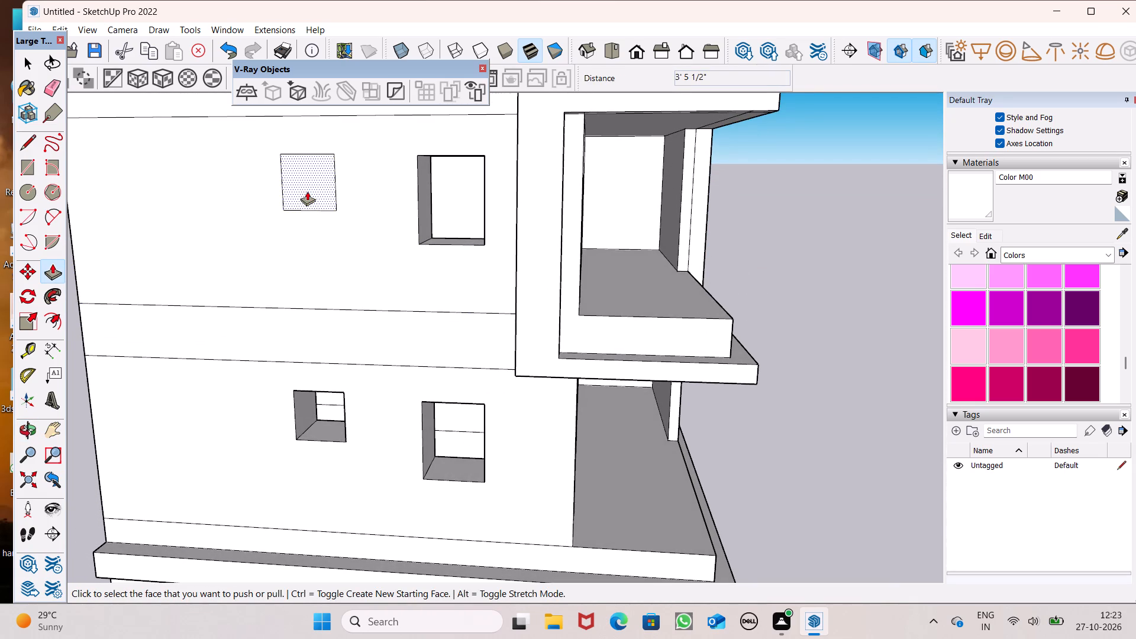
scroll(312, 242, down, 5)
scroll(276, 185, up, 11)
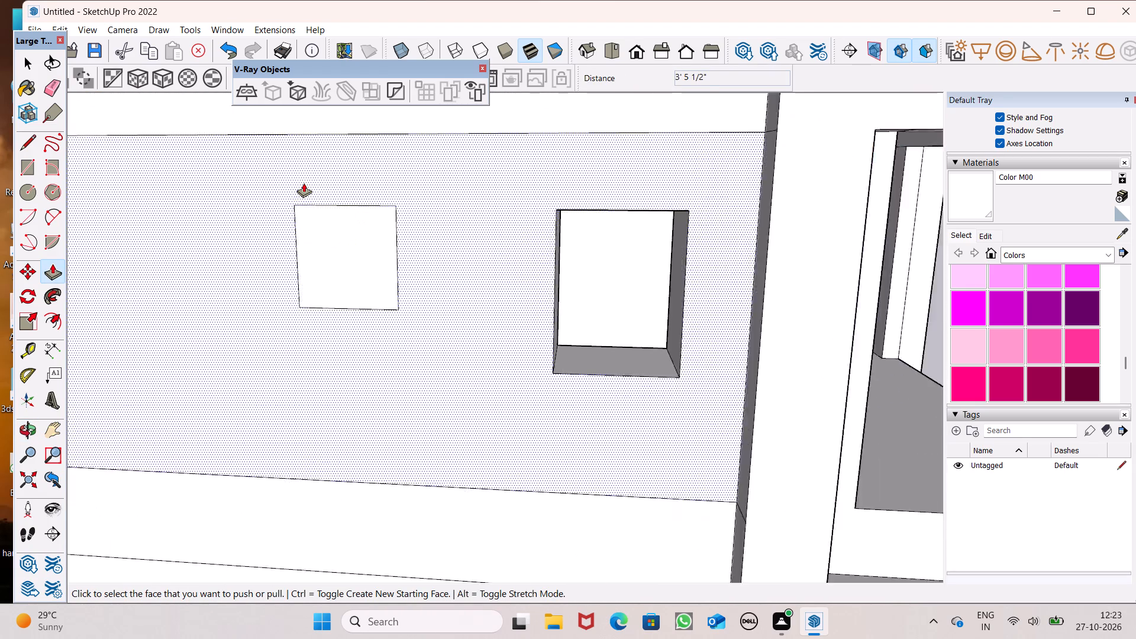
scroll(304, 183, up, 3)
drag(328, 327, 333, 319)
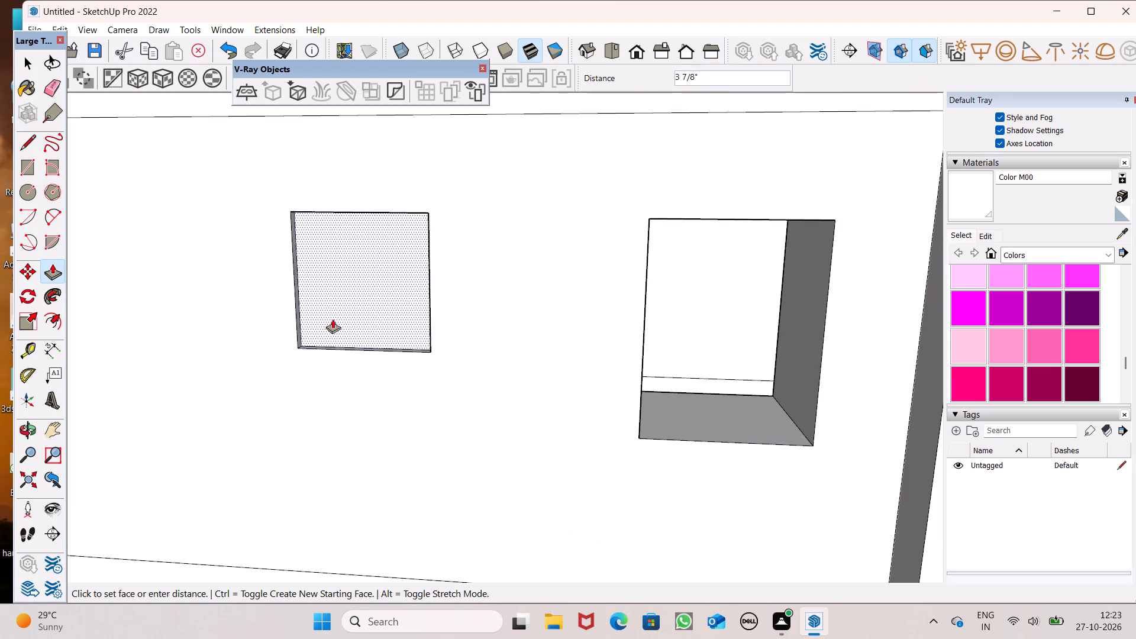
drag(333, 319, 438, 258)
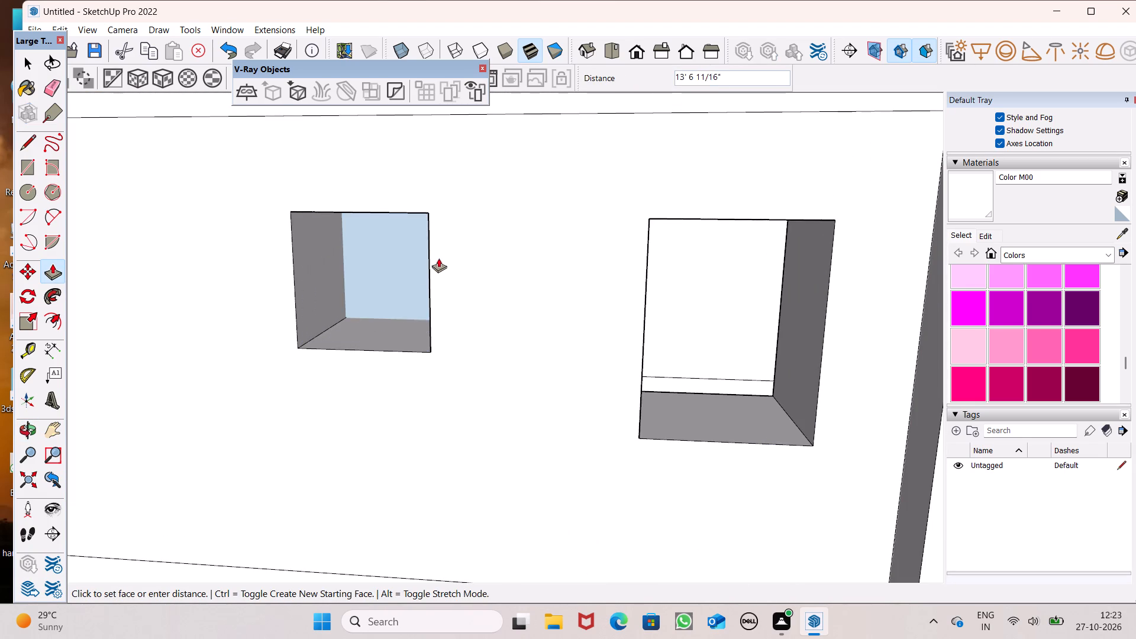
drag(438, 258, 412, 233)
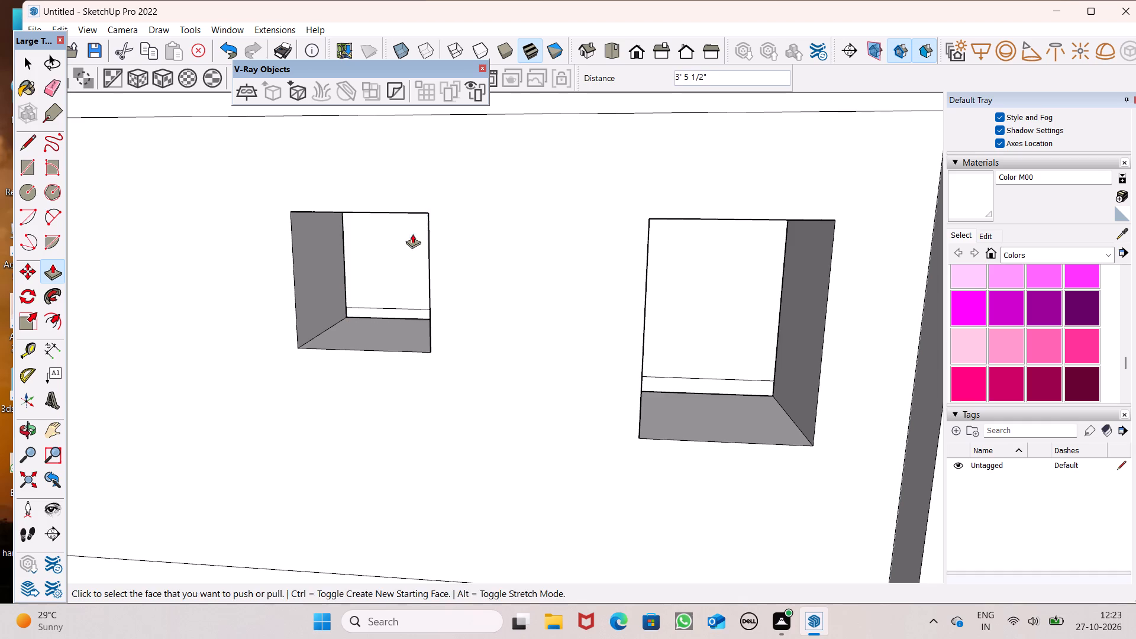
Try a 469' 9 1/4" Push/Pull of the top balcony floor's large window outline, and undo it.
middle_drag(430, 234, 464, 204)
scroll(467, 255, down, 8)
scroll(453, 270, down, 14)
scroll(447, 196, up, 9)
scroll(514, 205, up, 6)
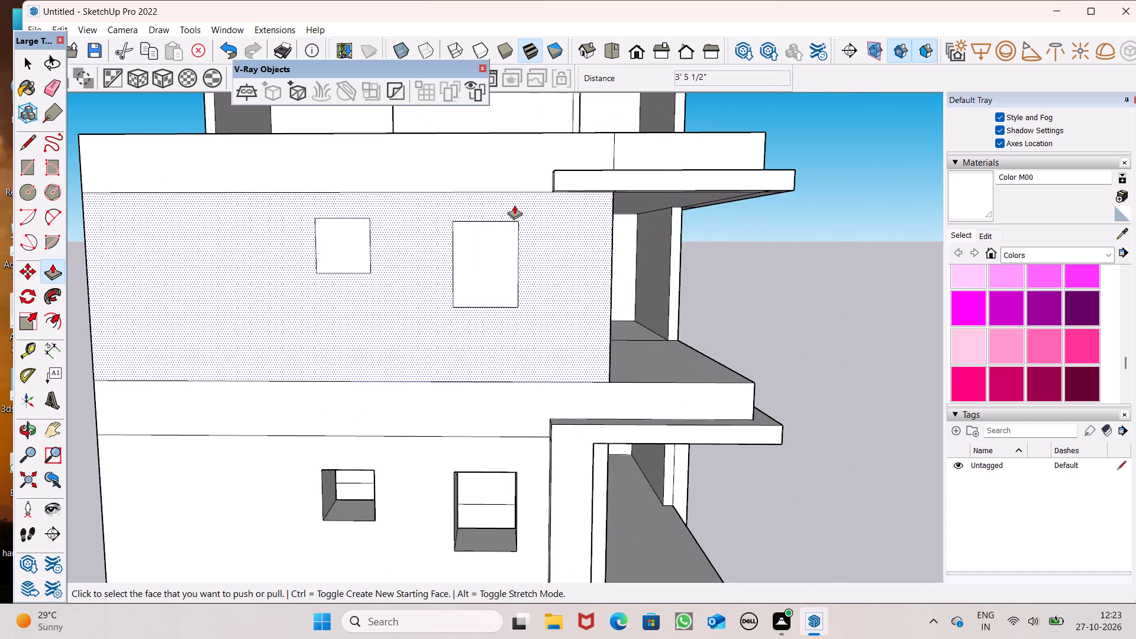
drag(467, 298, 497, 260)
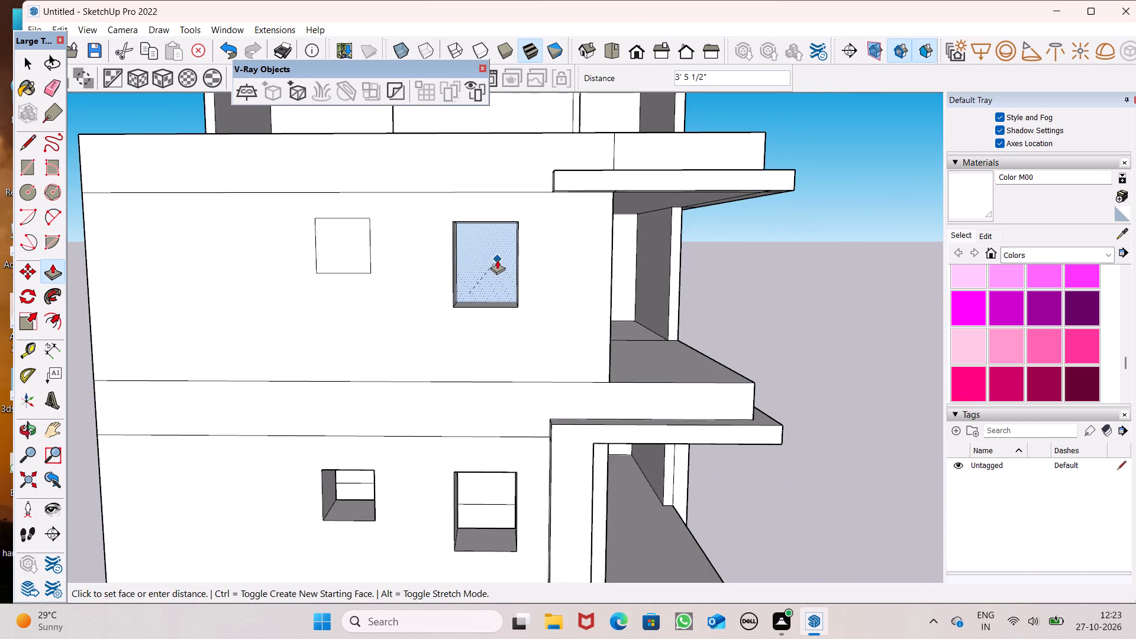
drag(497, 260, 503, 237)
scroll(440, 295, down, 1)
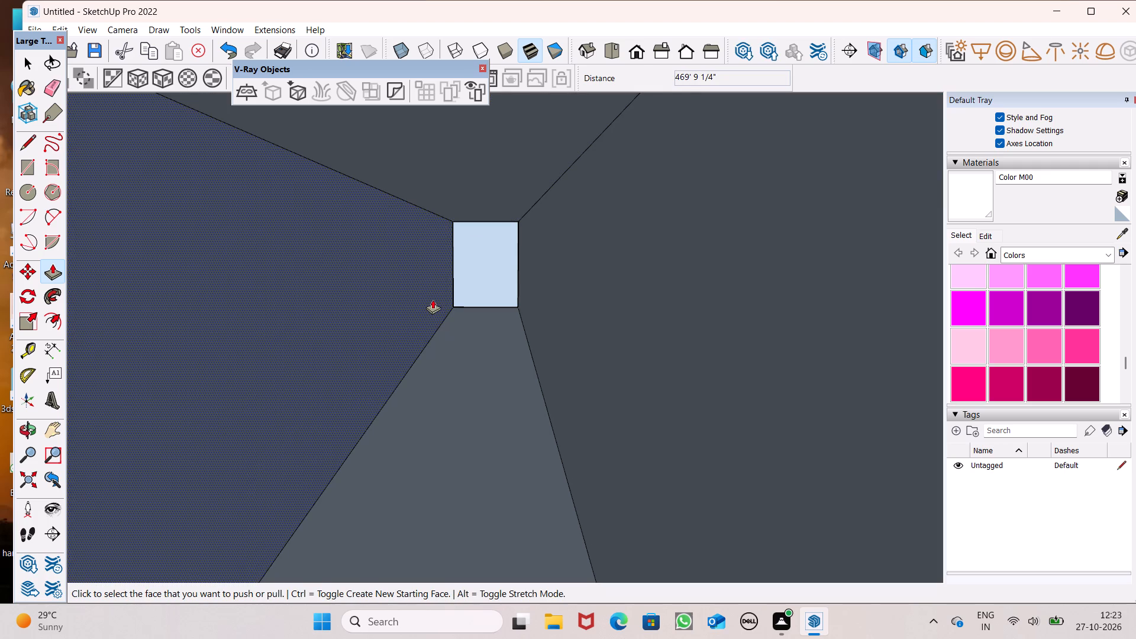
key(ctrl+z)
Push the top balcony floor's large window outline inward 3' 5 1/2".
scroll(430, 340, down, 7)
scroll(460, 297, up, 7)
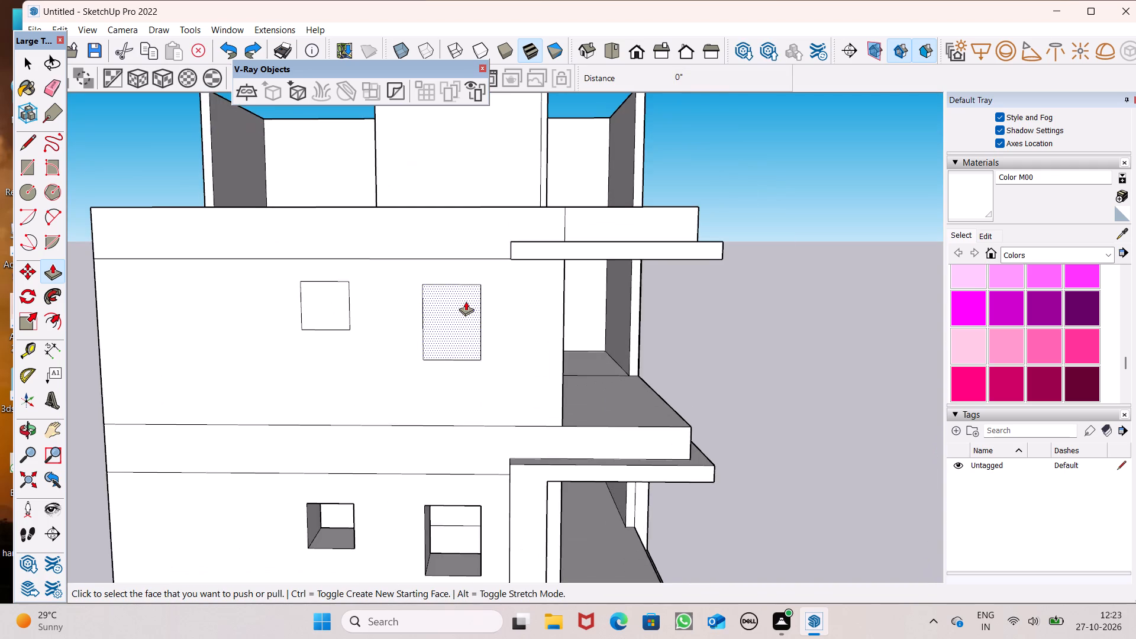
scroll(466, 301, up, 2)
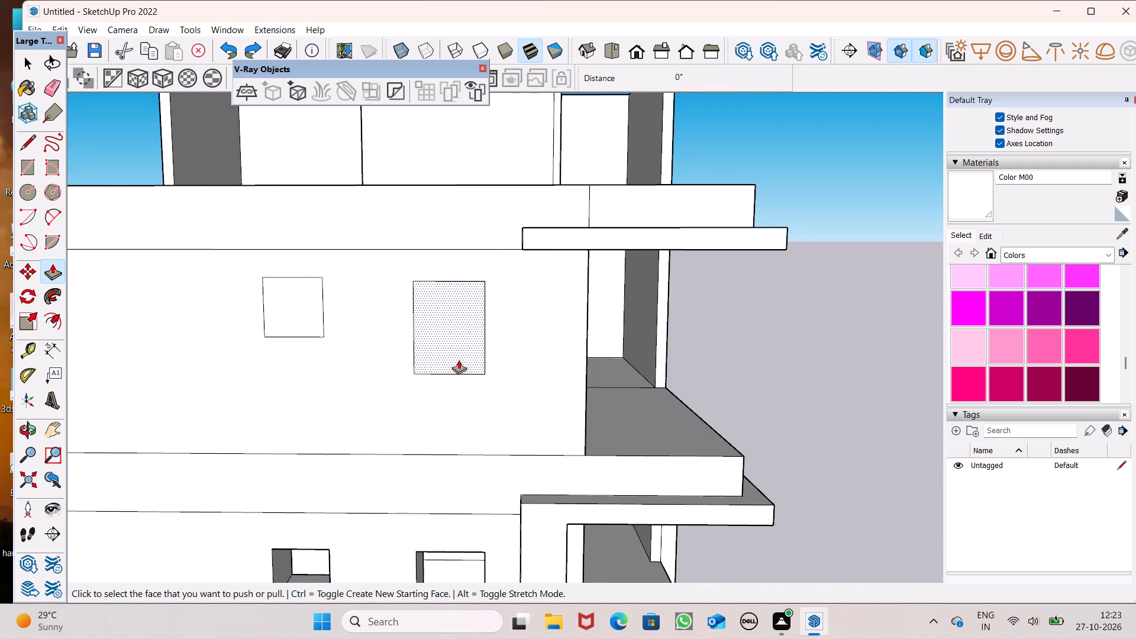
drag(415, 375, 468, 331)
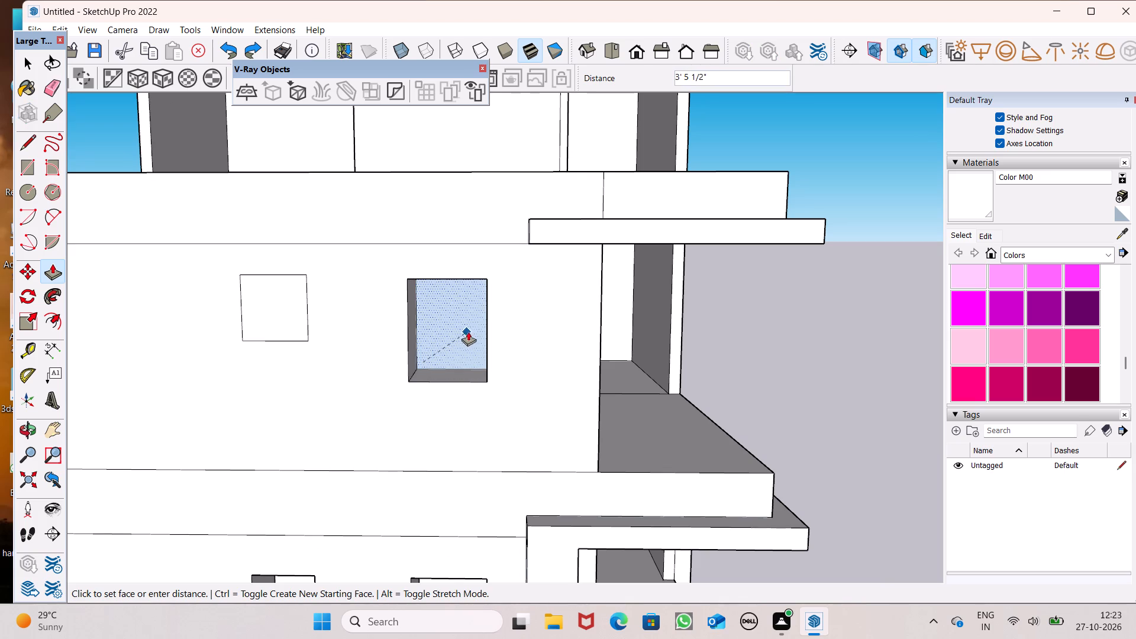
drag(468, 331, 478, 322)
Push the top balcony floor's small square window outline inward 3' 5 1/2", and leave the Push/Pull tool.
middle_drag(357, 363, 429, 327)
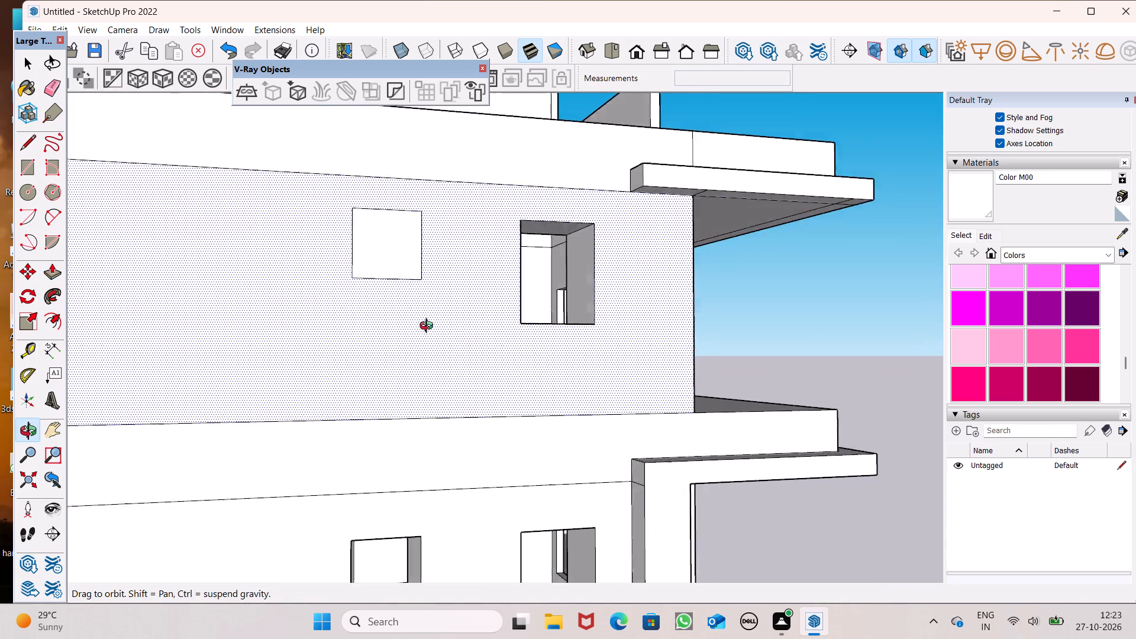
middle_drag(429, 327, 405, 345)
scroll(353, 299, up, 4)
drag(291, 310, 333, 287)
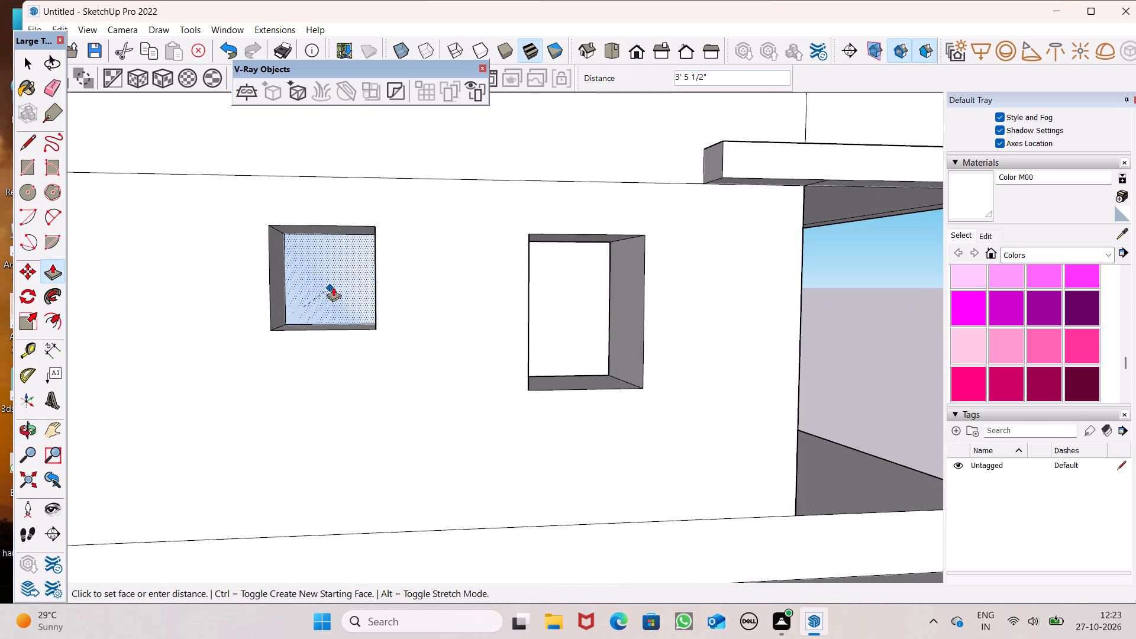
drag(333, 287, 358, 286)
key(space)
Examine the side-wall window openings and the building's open interior from outside and from above.
scroll(347, 231, down, 5)
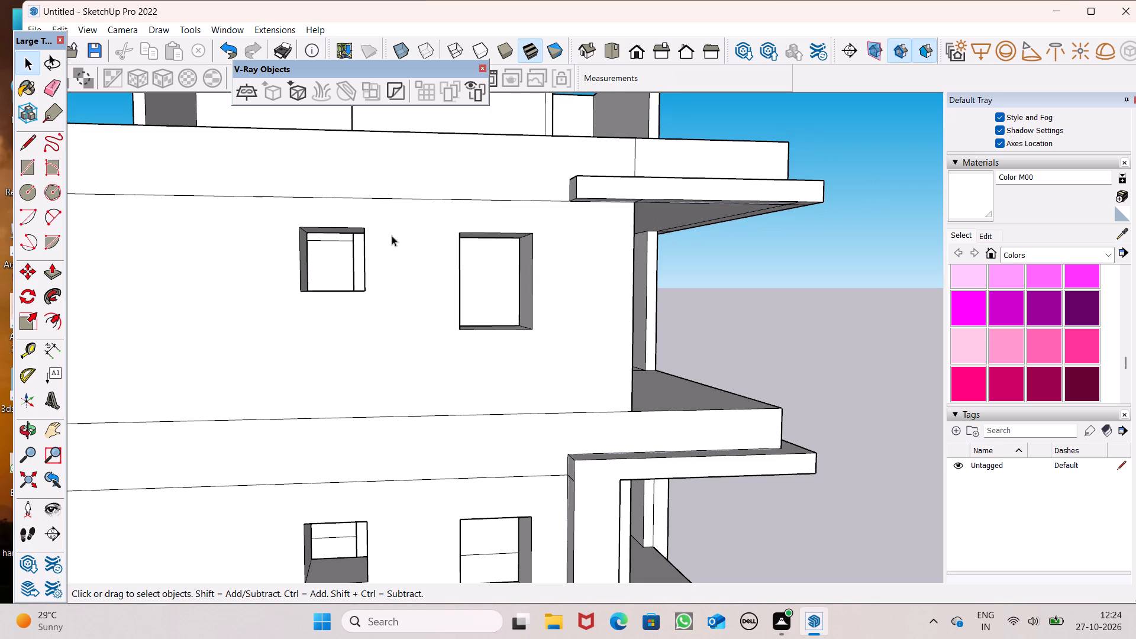
scroll(444, 154, down, 6)
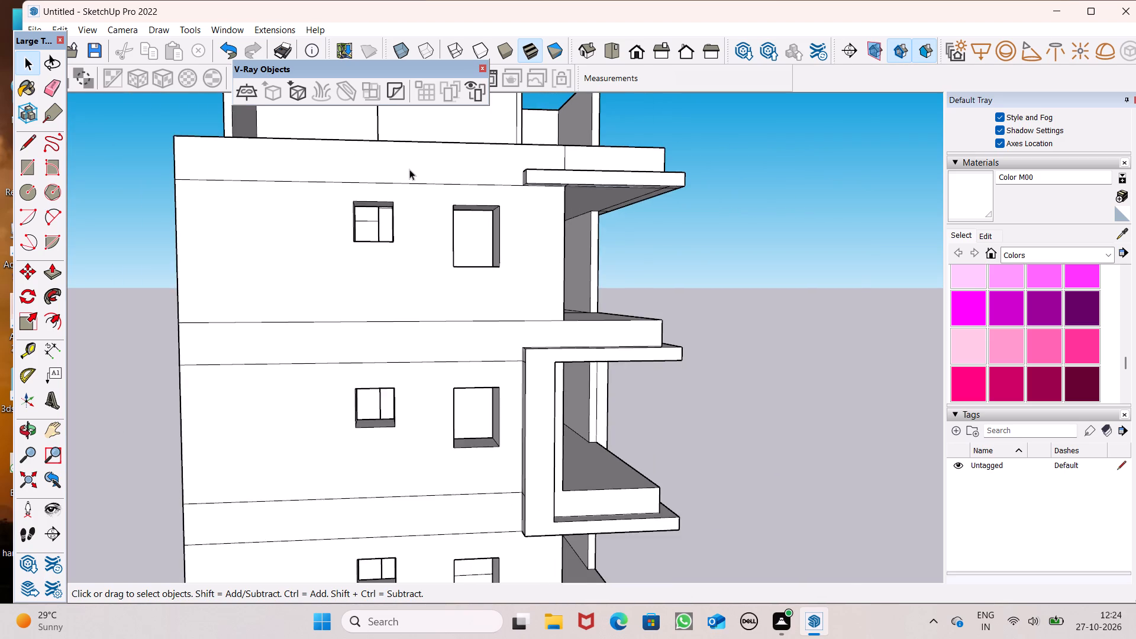
scroll(407, 166, down, 5)
middle_drag(422, 244, 627, 421)
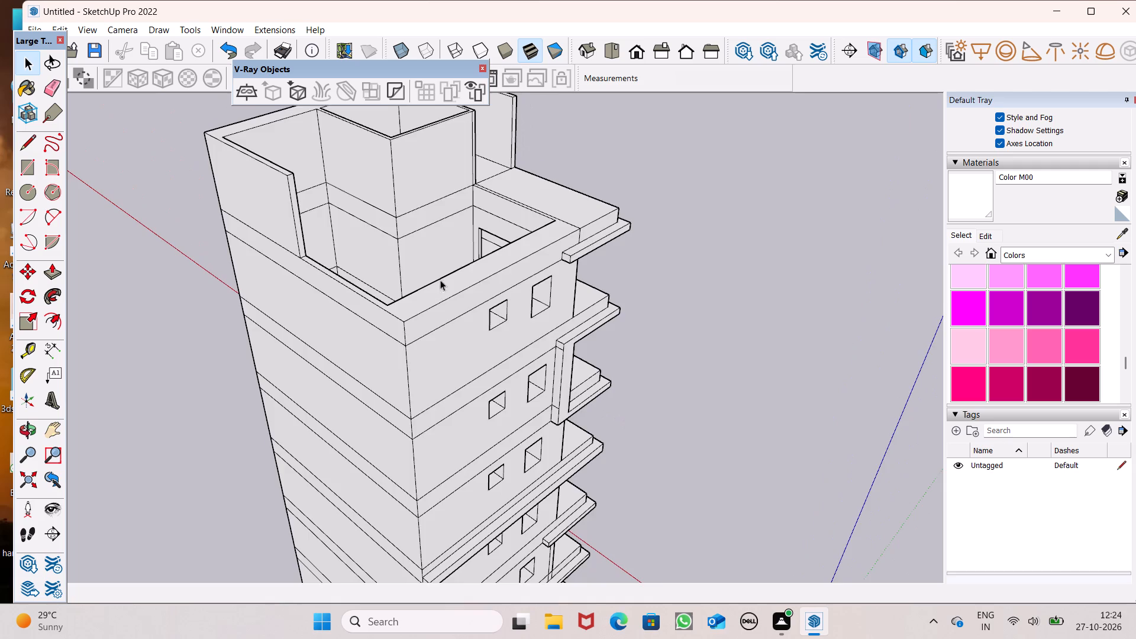
middle_drag(440, 279, 686, 434)
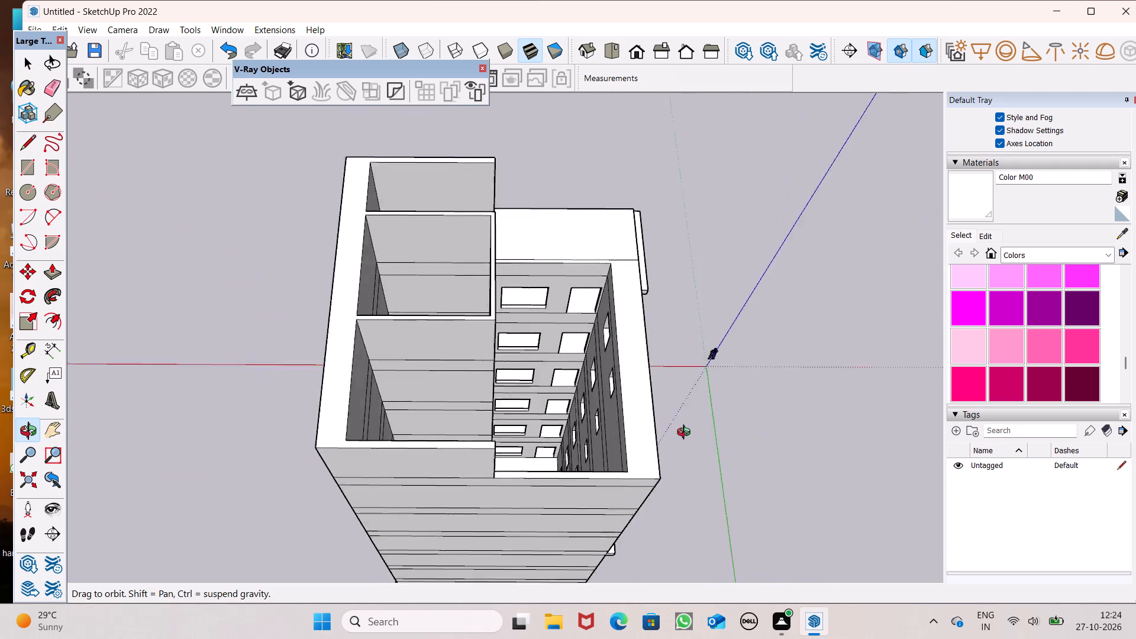
middle_drag(686, 434, 154, 282)
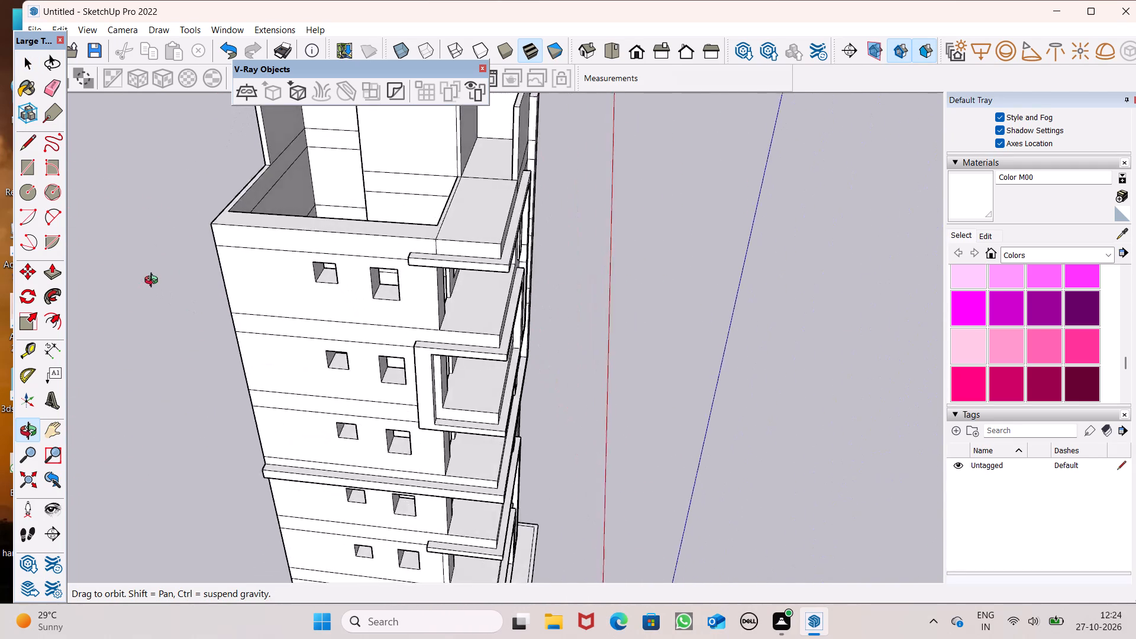
middle_drag(154, 282, 773, 451)
scroll(684, 428, up, 3)
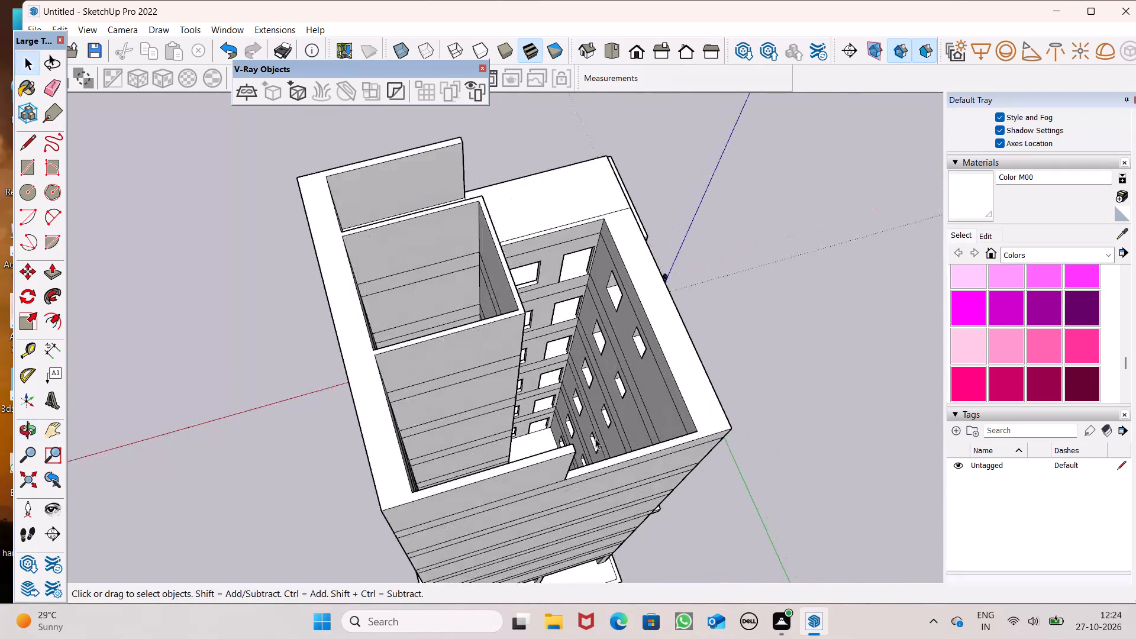
Inside the large windowed room, close a floor face above the lowest storey's windows with a short edge segment and push it down 6".
scroll(595, 438, up, 4)
scroll(471, 335, down, 7)
scroll(475, 387, up, 1)
middle_drag(477, 396, 400, 469)
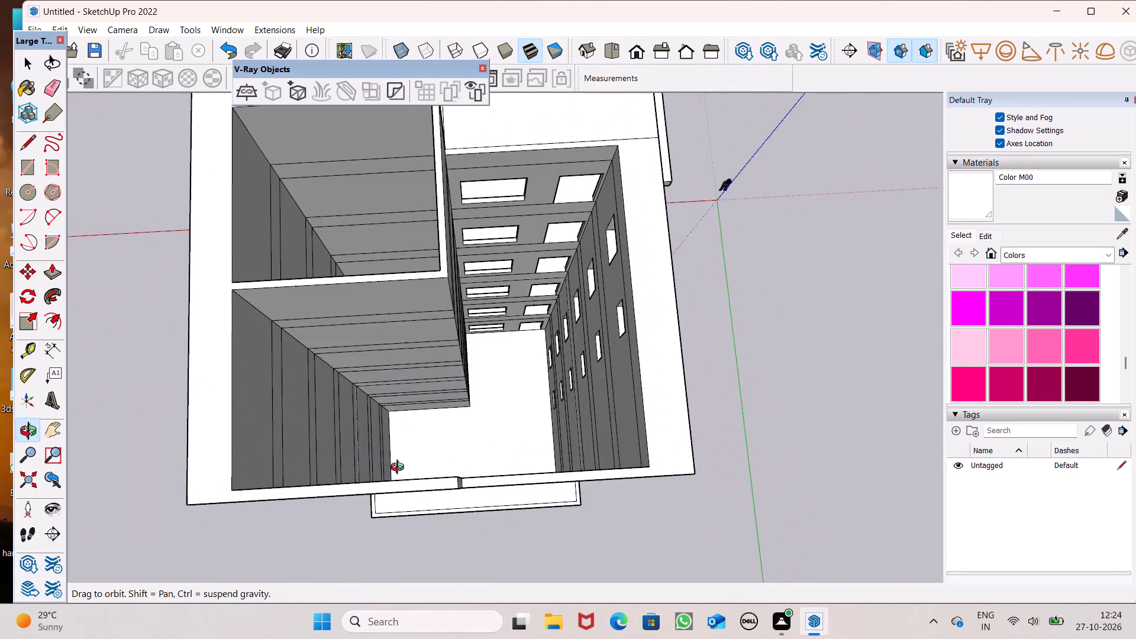
middle_drag(400, 469, 415, 506)
scroll(415, 506, up, 1)
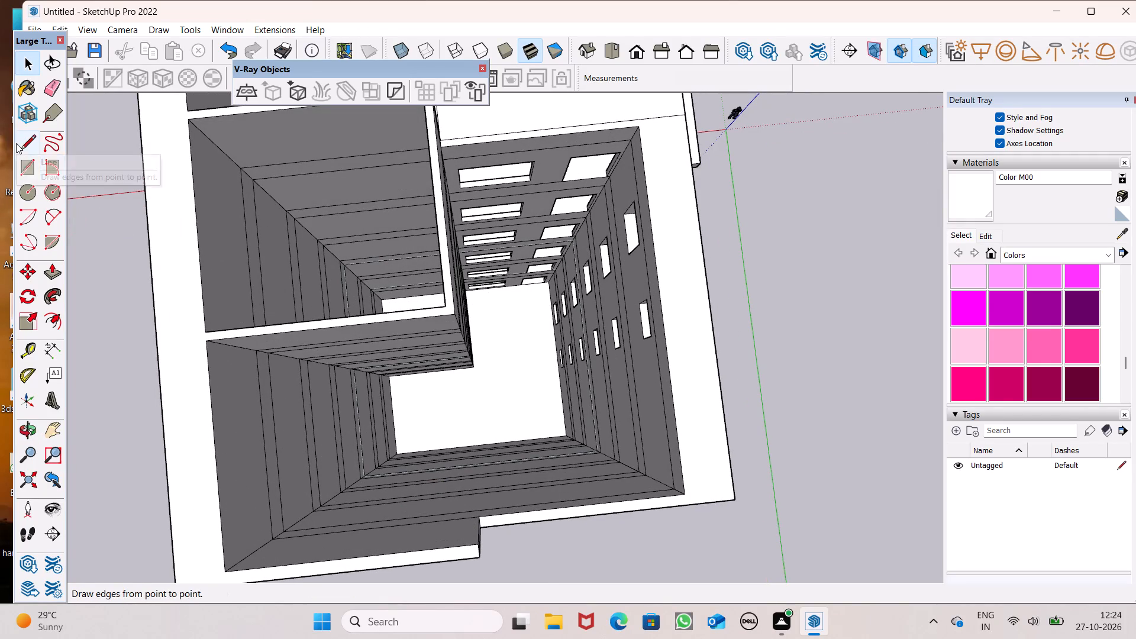
click(25, 143)
scroll(602, 344, up, 7)
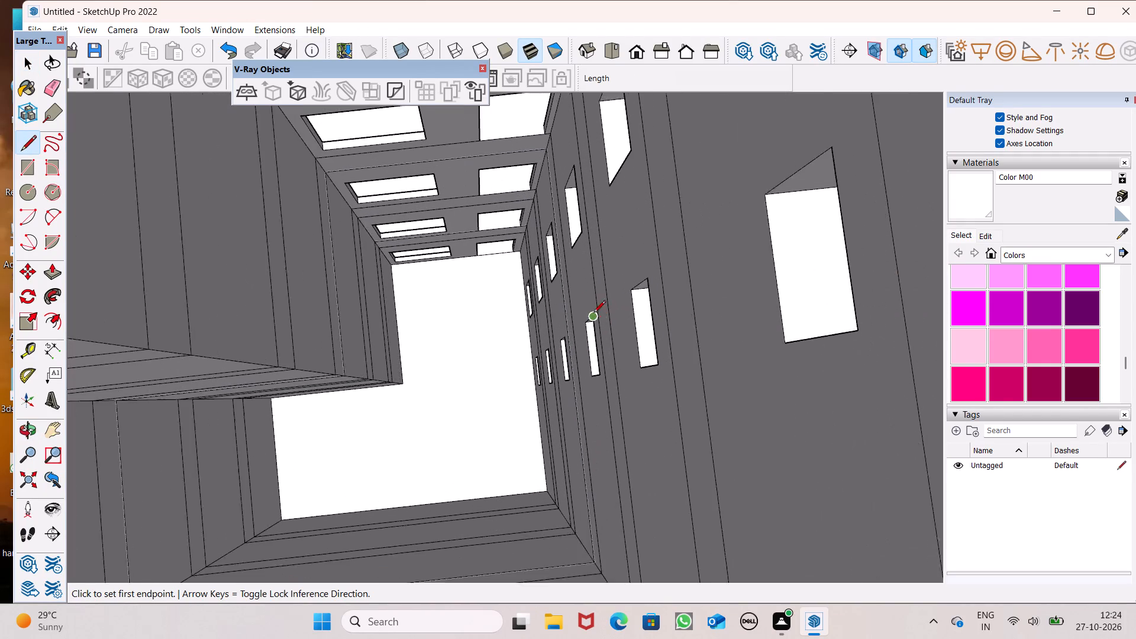
scroll(593, 314, up, 2)
scroll(353, 254, up, 7)
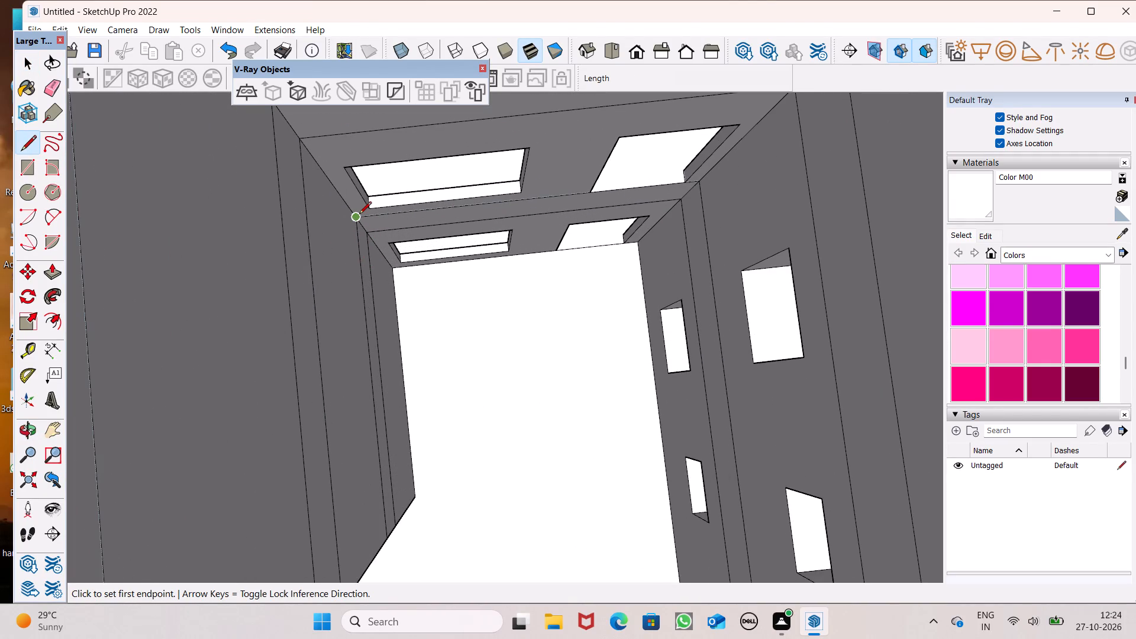
click(359, 215)
click(379, 218)
scroll(448, 260, down, 6)
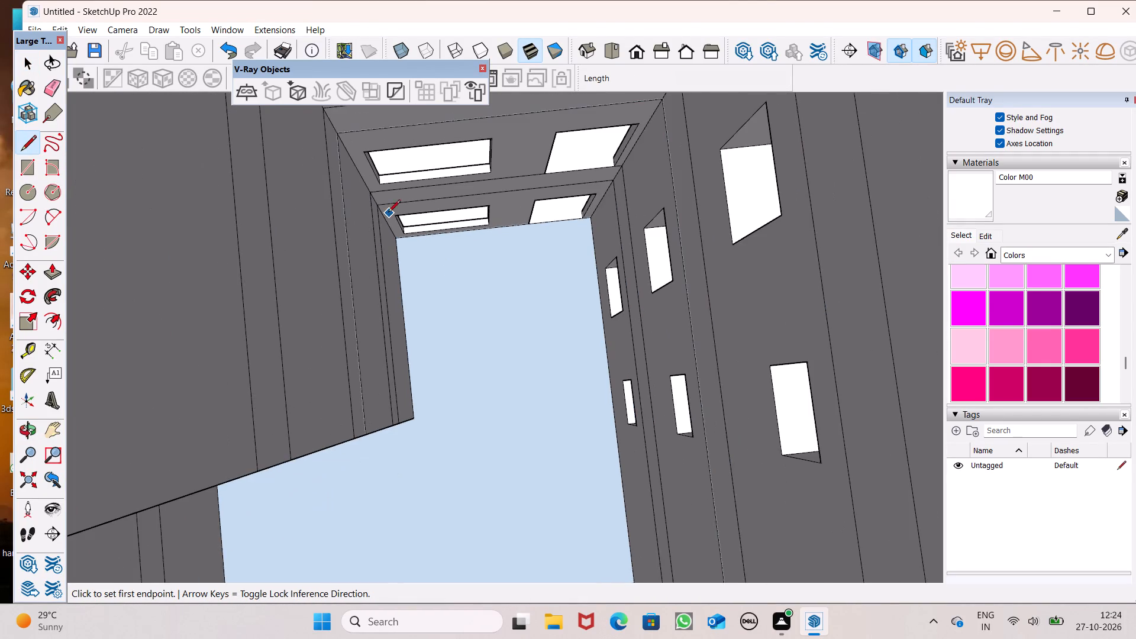
scroll(382, 209, up, 2)
click(54, 277)
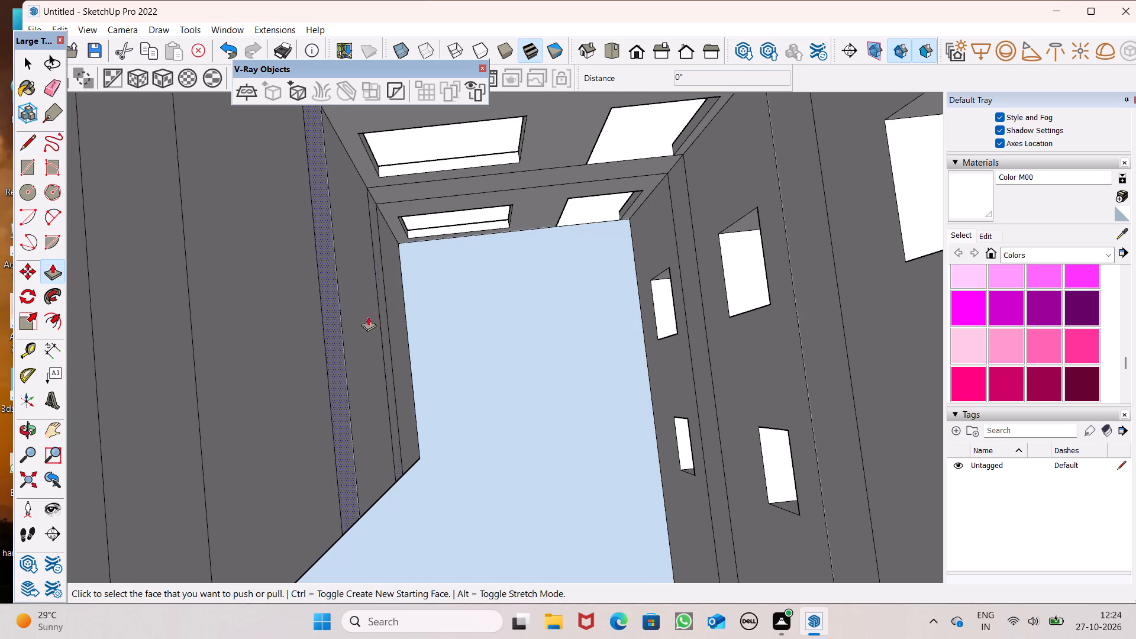
drag(458, 330, 460, 335)
key(6)
key(shift+quotedbl)
key(Return)
Close a floor face above the second-lowest storey's windows in the large room with a short edge segment and push it down 6".
click(38, 146)
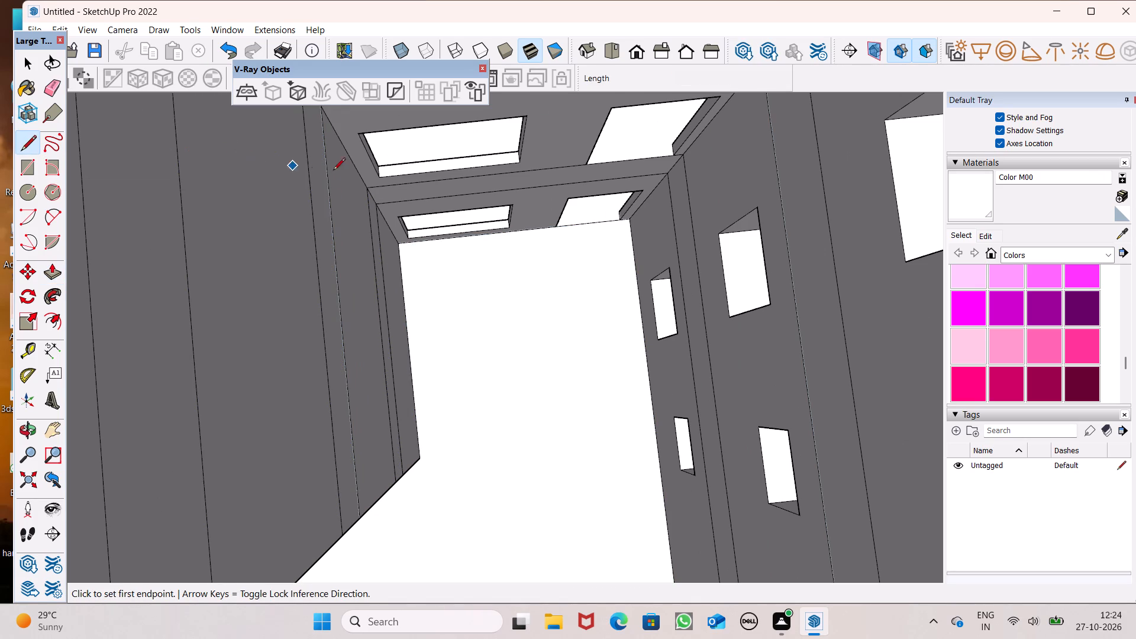
click(374, 191)
click(383, 188)
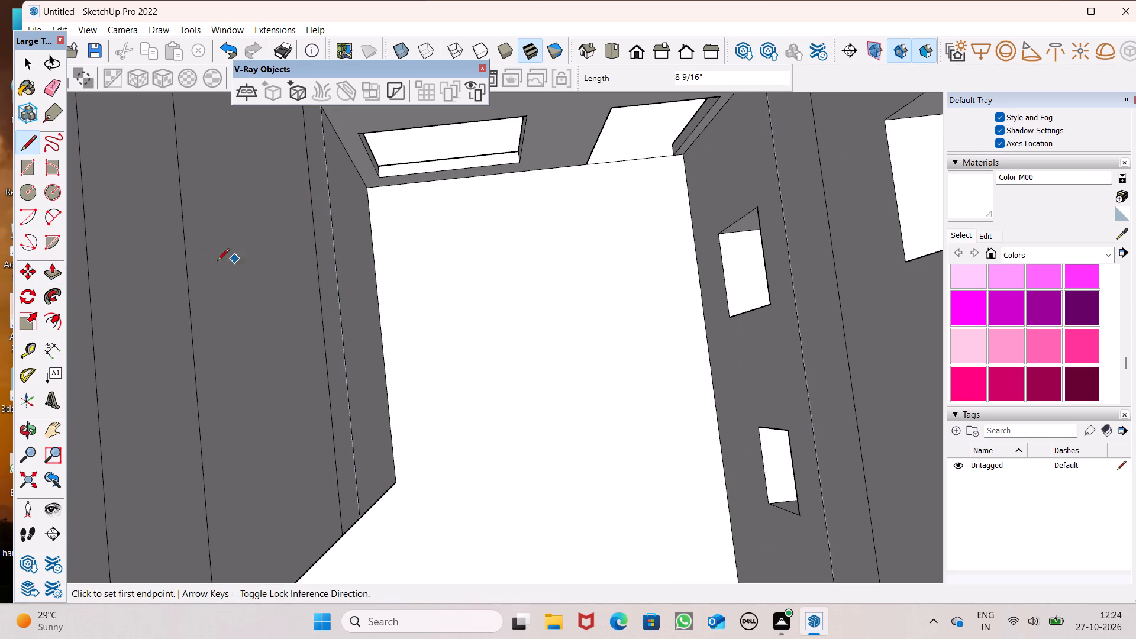
click(50, 272)
drag(496, 276, 497, 283)
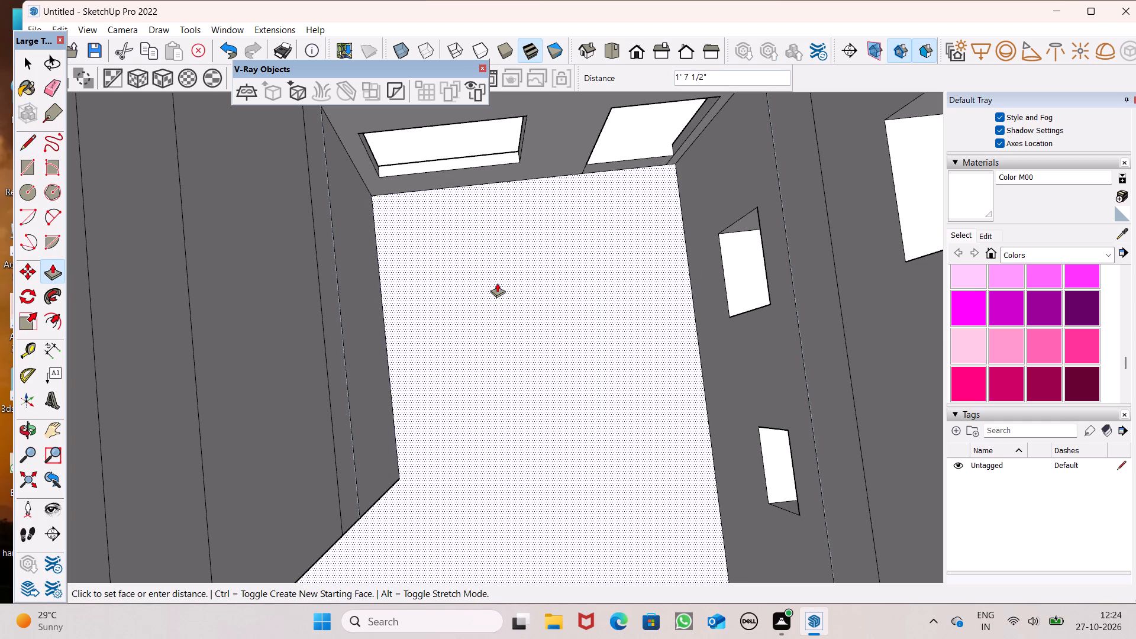
drag(497, 283, 499, 283)
key(6)
key(shift+quotedbl)
key(Return)
Close a floor face above the third storey's windows in the large room with a short edge segment and push it down 6".
scroll(501, 309, down, 8)
scroll(508, 188, up, 7)
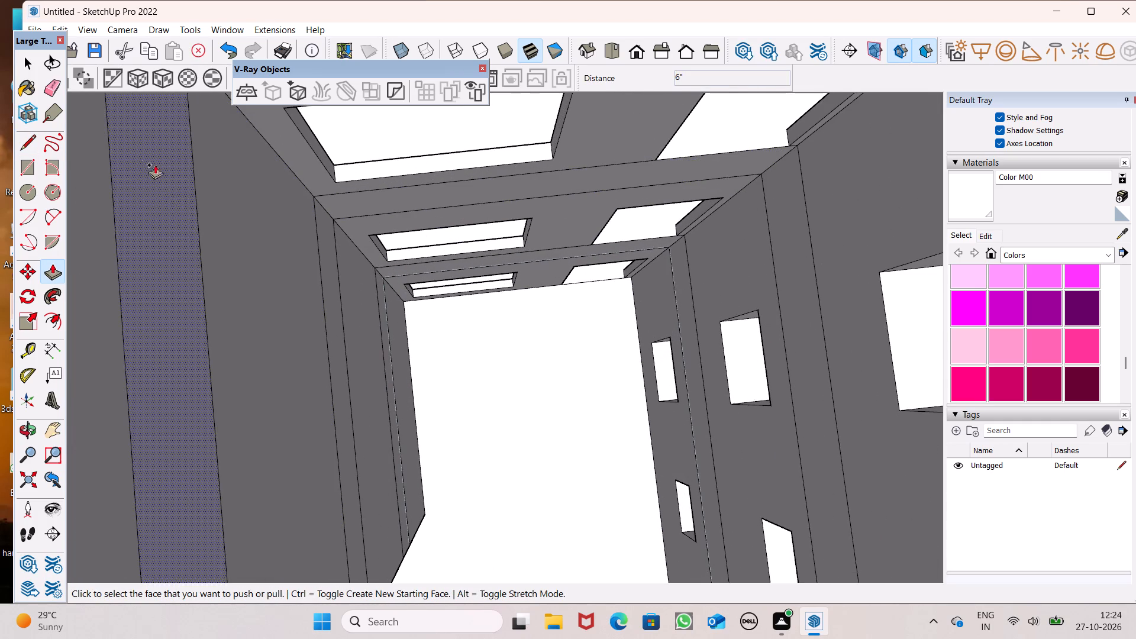
click(22, 143)
scroll(410, 267, up, 3)
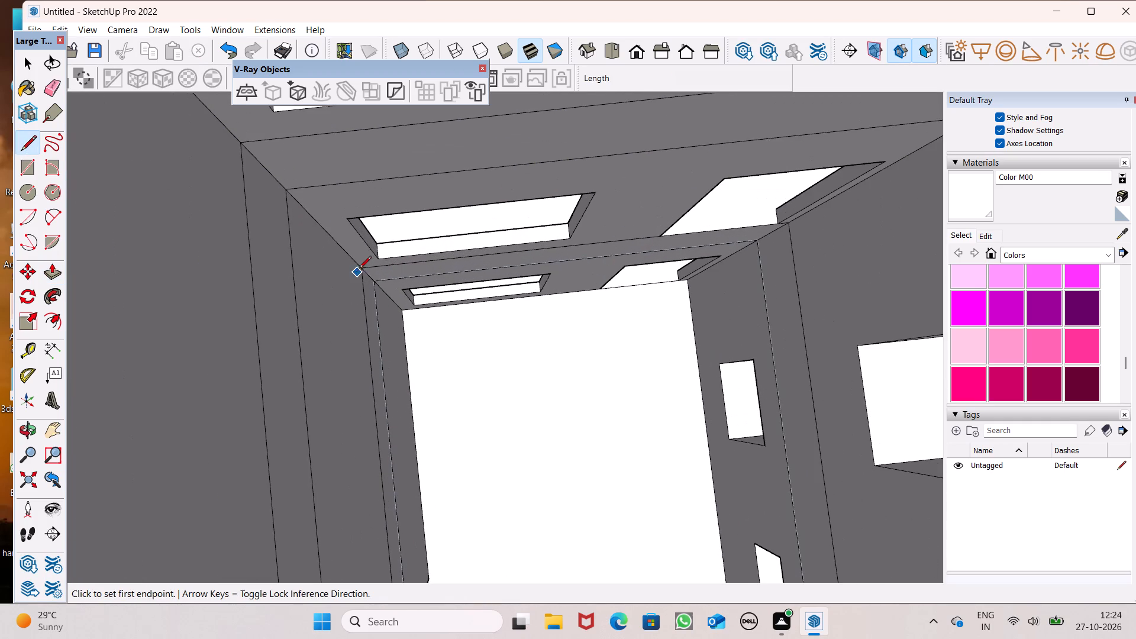
click(363, 268)
click(375, 264)
key(space)
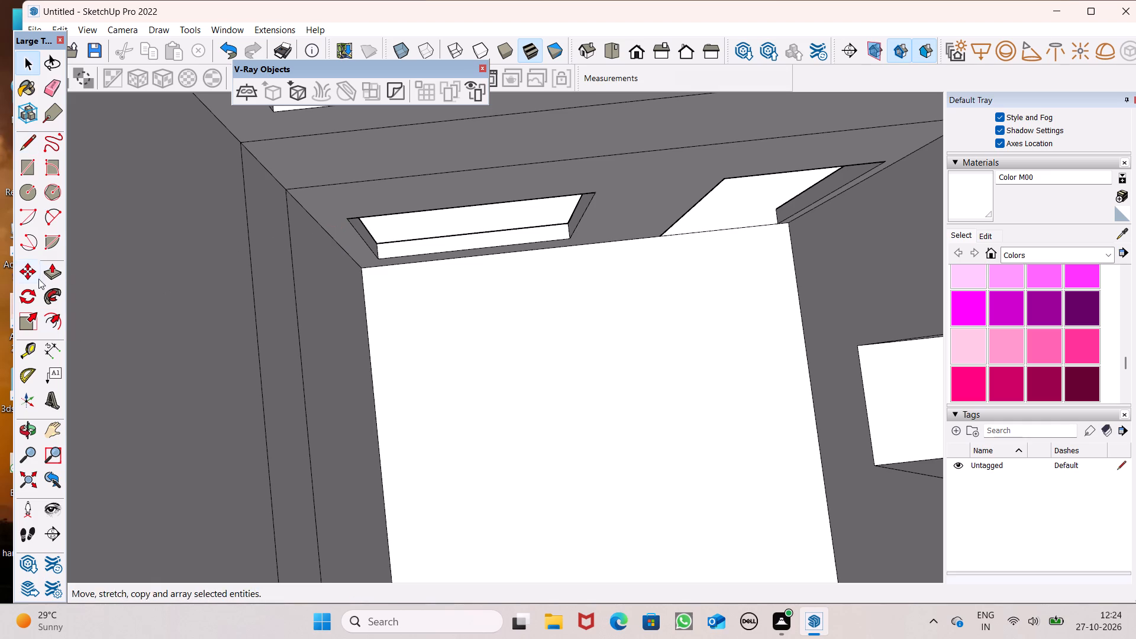
click(49, 272)
drag(427, 341, 424, 349)
text(6")
key(Return)
Close a floor face above the fourth storey's windows in the large room with a short edge segment and push it down 6".
scroll(424, 410, down, 5)
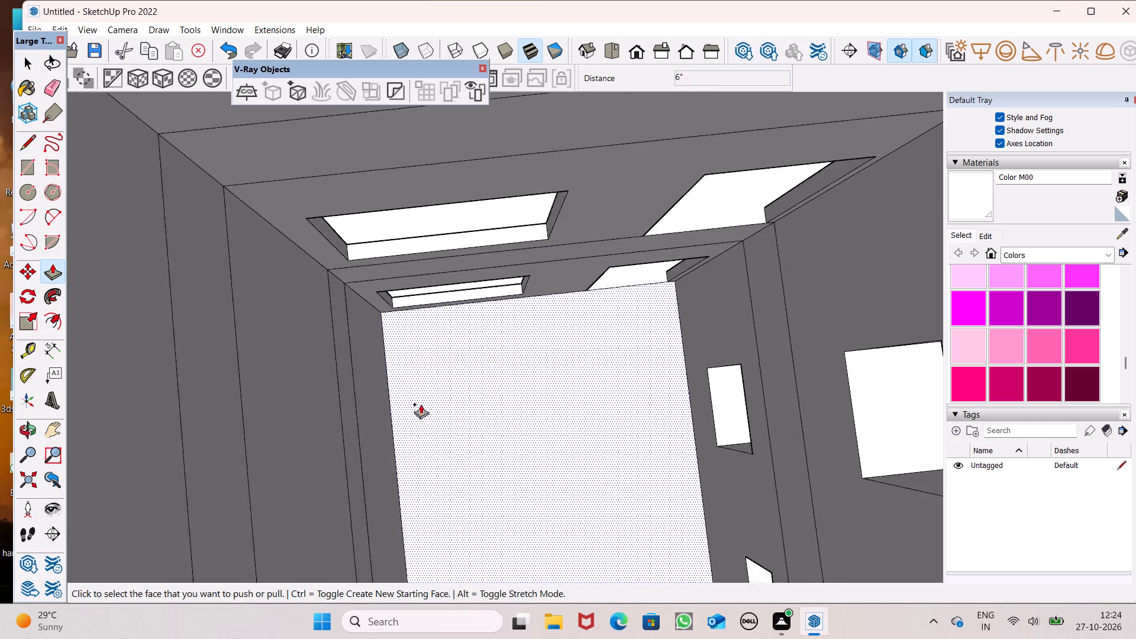
scroll(386, 294, up, 5)
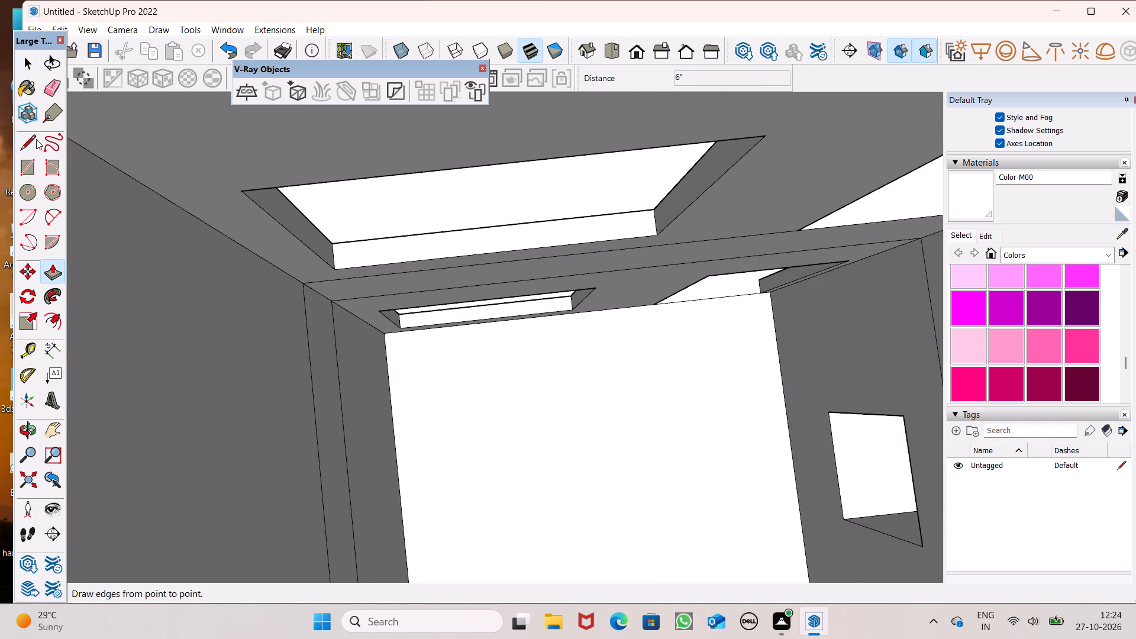
click(36, 139)
click(311, 288)
click(328, 285)
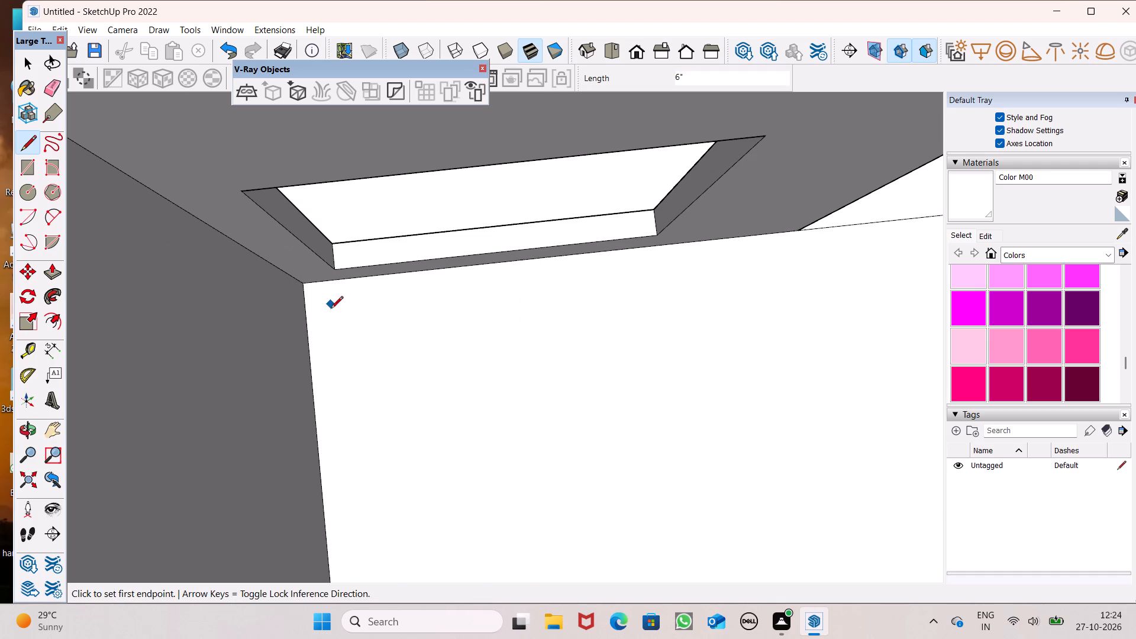
key(space)
click(59, 263)
scroll(265, 387, down, 3)
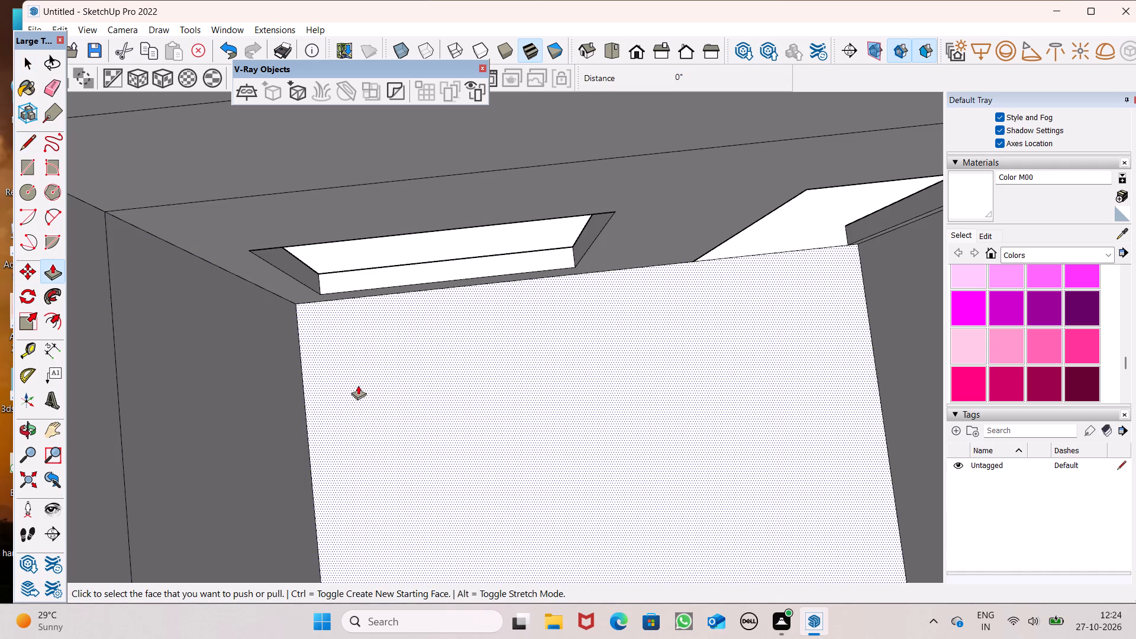
click(361, 385)
text(6")
key(Return)
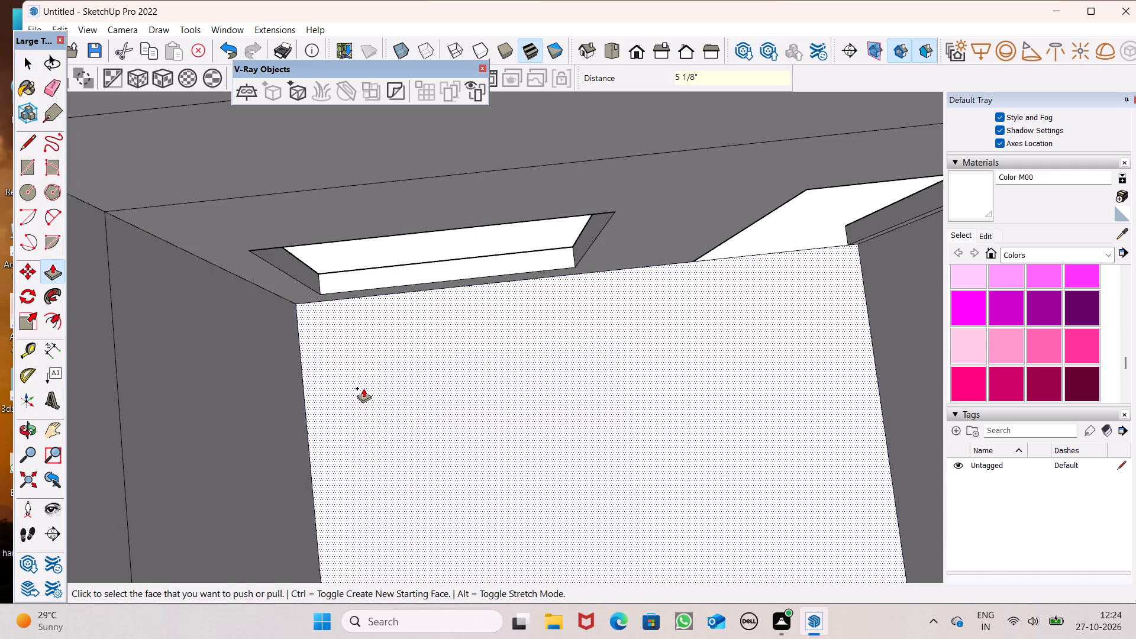
Close the floor face beneath the top storey's windows in the large room with a short edge segment and push it down 6".
scroll(367, 420, down, 8)
scroll(369, 364, up, 1)
middle_drag(369, 364, 393, 207)
scroll(401, 319, down, 7)
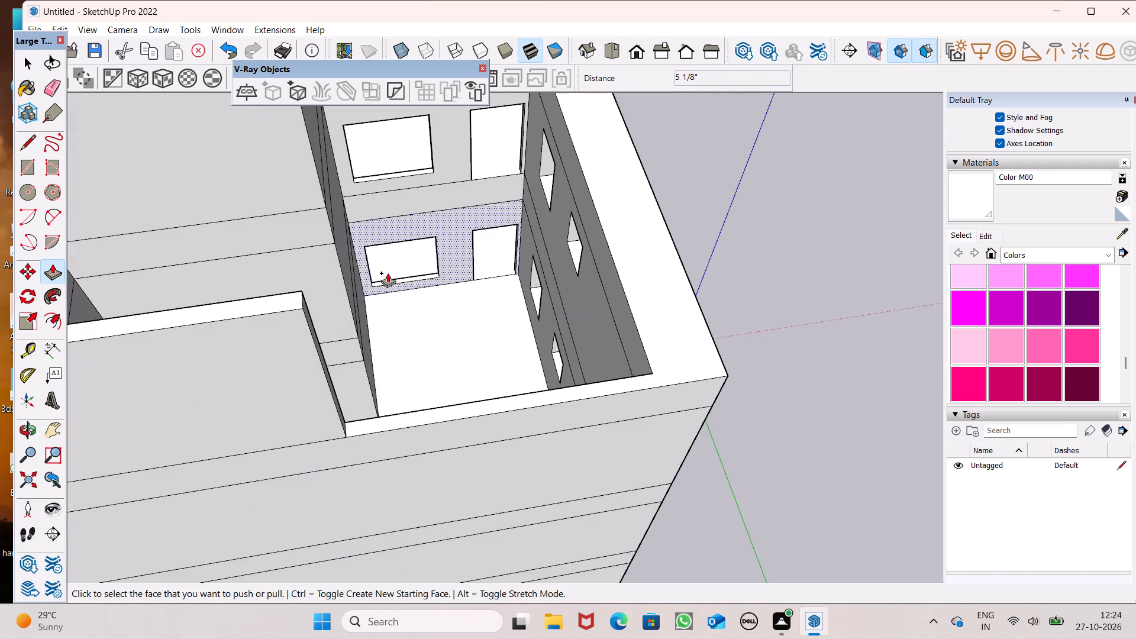
scroll(377, 381, down, 5)
scroll(370, 222, up, 5)
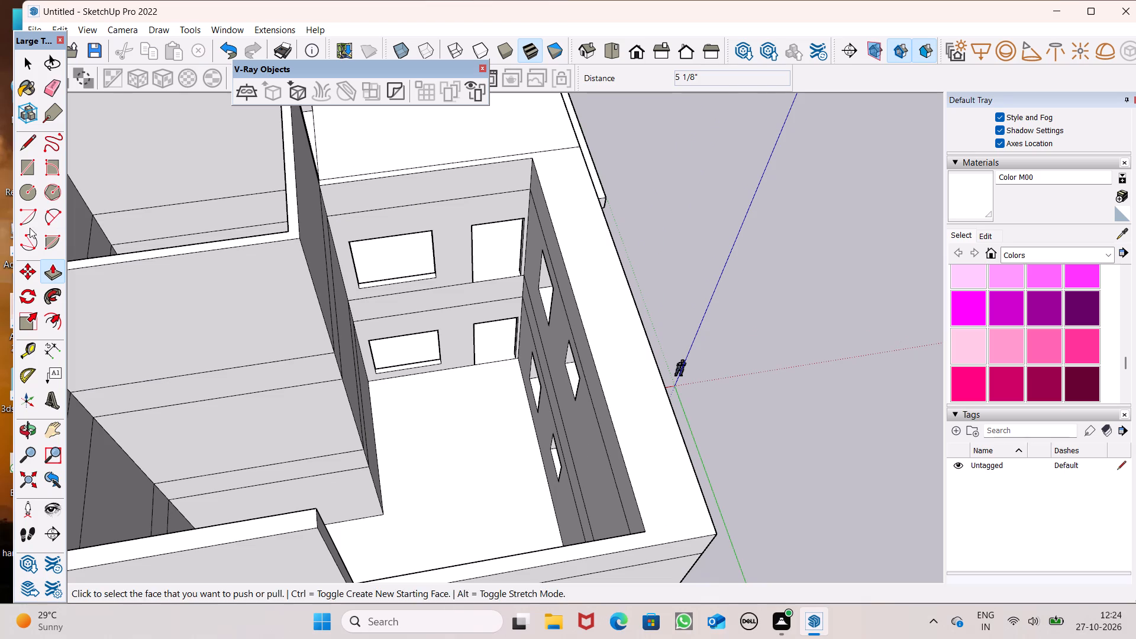
click(30, 138)
scroll(331, 298, up, 5)
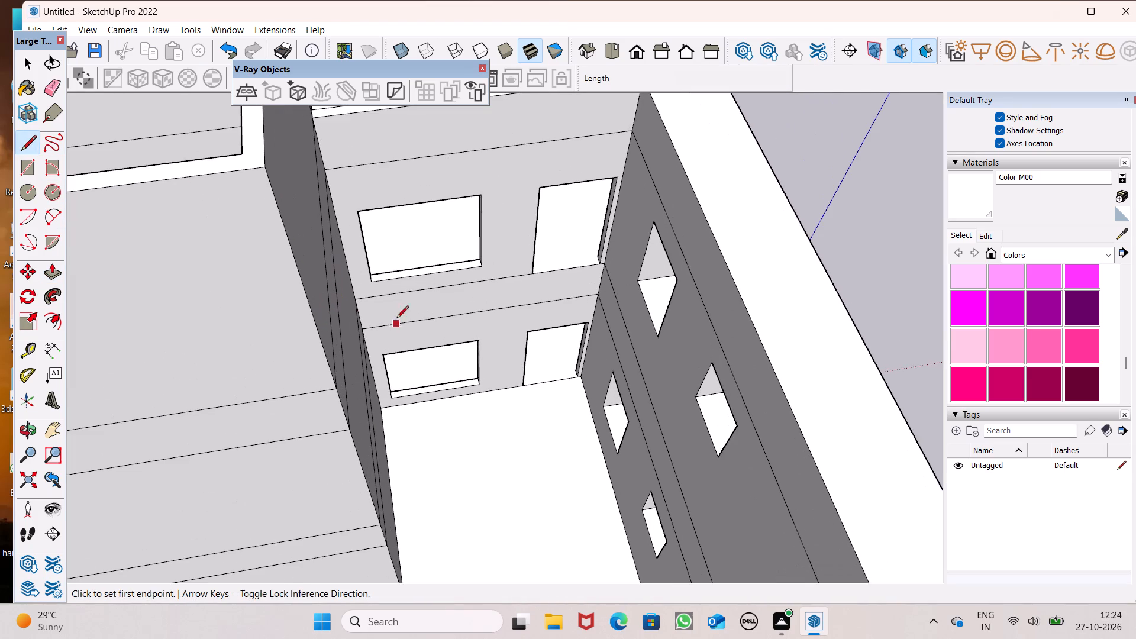
scroll(398, 347, up, 5)
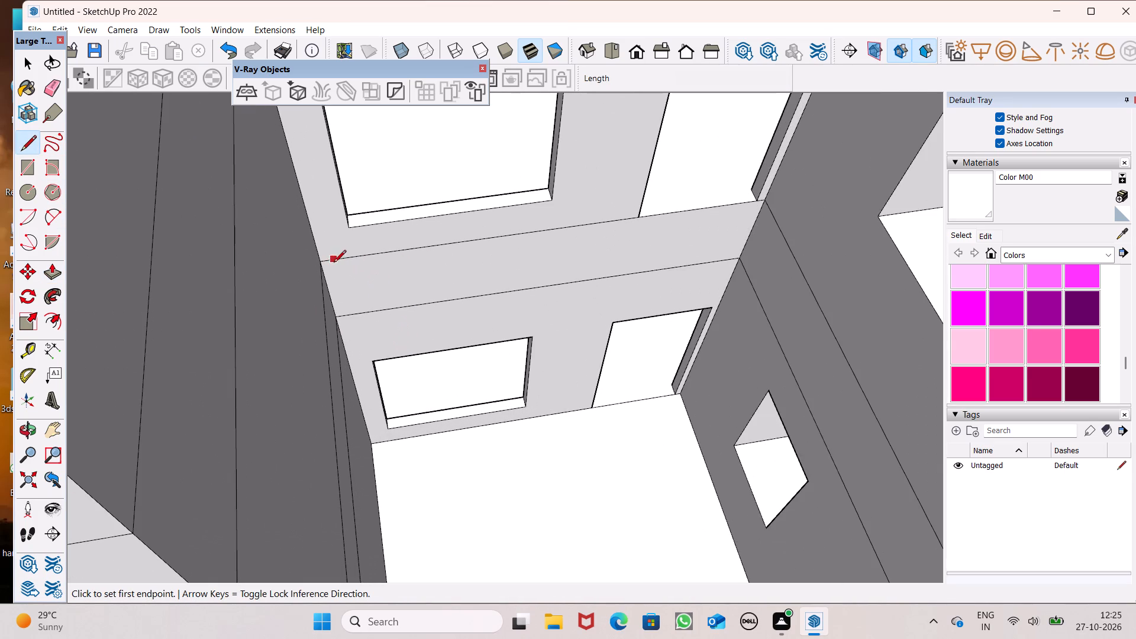
click(322, 259)
click(340, 257)
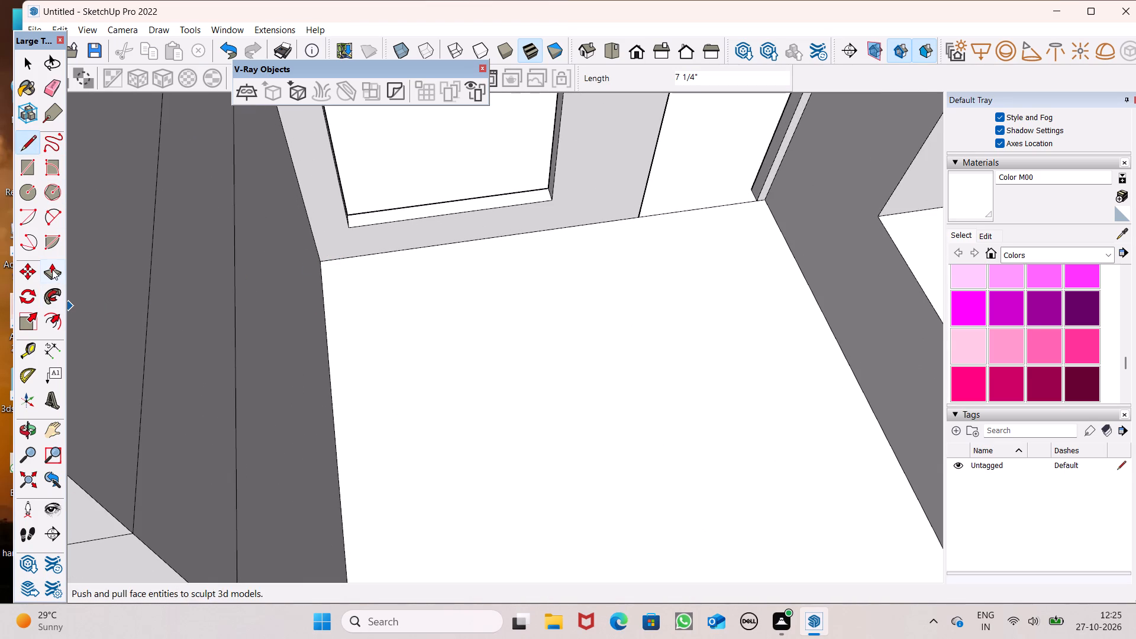
click(52, 269)
drag(360, 330, 361, 334)
key(6)
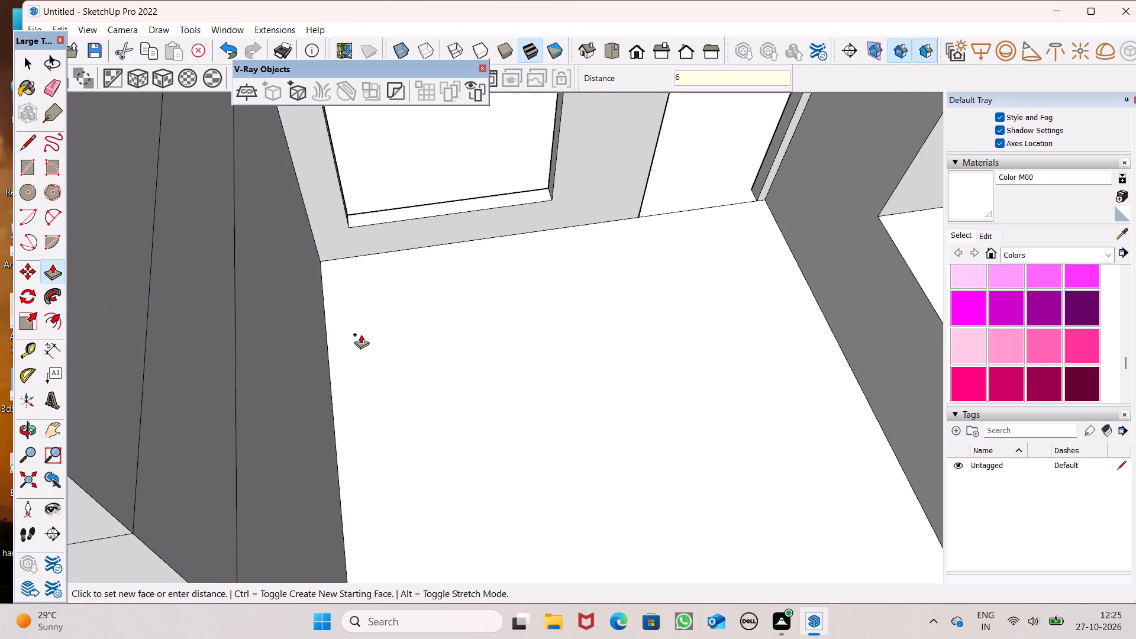
drag(361, 334, 362, 336)
key(shift+quotedbl)
key(Return)
Examine the new floor of the large room and the still-open square shaft beside it from above.
scroll(362, 433, down, 8)
scroll(332, 254, down, 5)
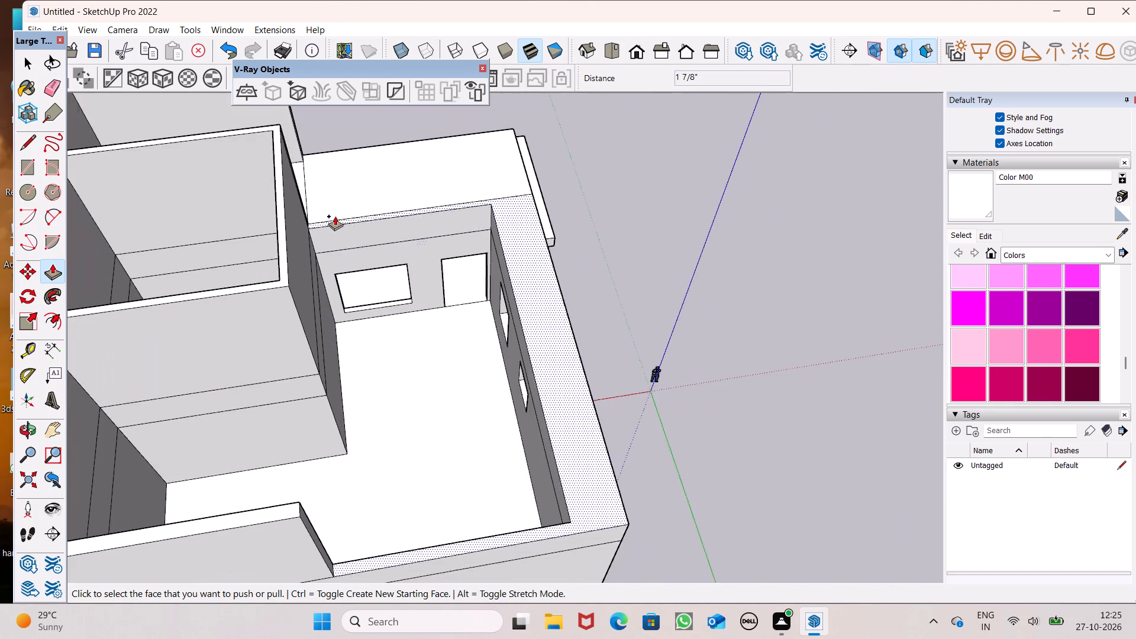
scroll(335, 215, up, 7)
scroll(324, 244, down, 3)
middle_drag(466, 306, 0, 305)
scroll(490, 315, down, 6)
middle_drag(482, 346, 754, 488)
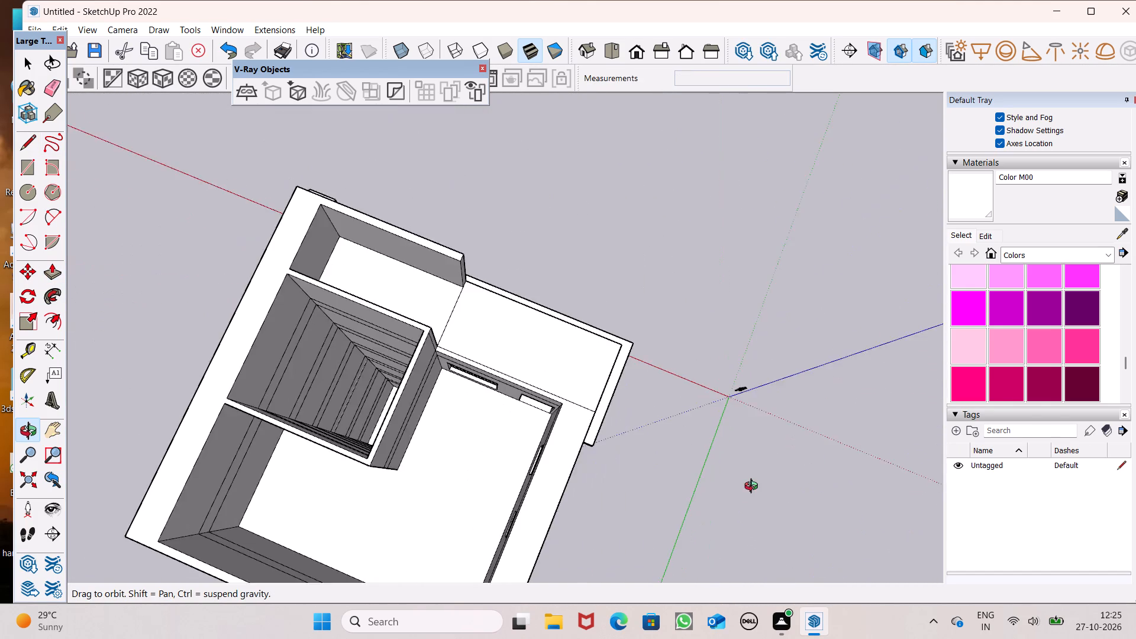
middle_drag(754, 488, 968, 468)
scroll(504, 358, down, 3)
middle_drag(526, 394, 630, 441)
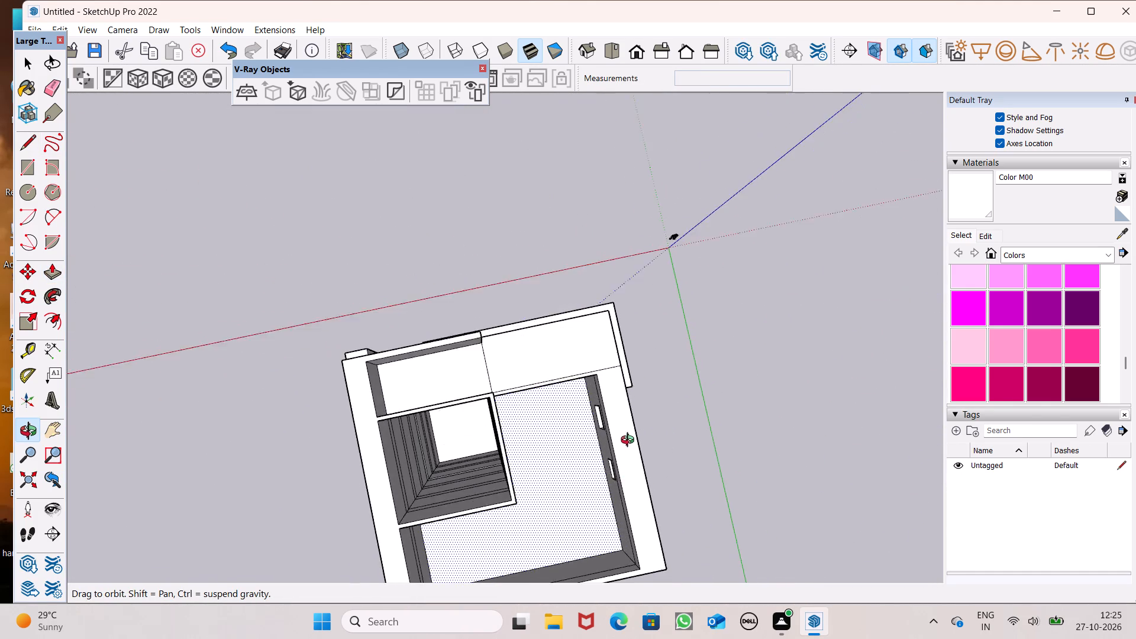
middle_drag(630, 441, 769, 424)
scroll(429, 272, down, 4)
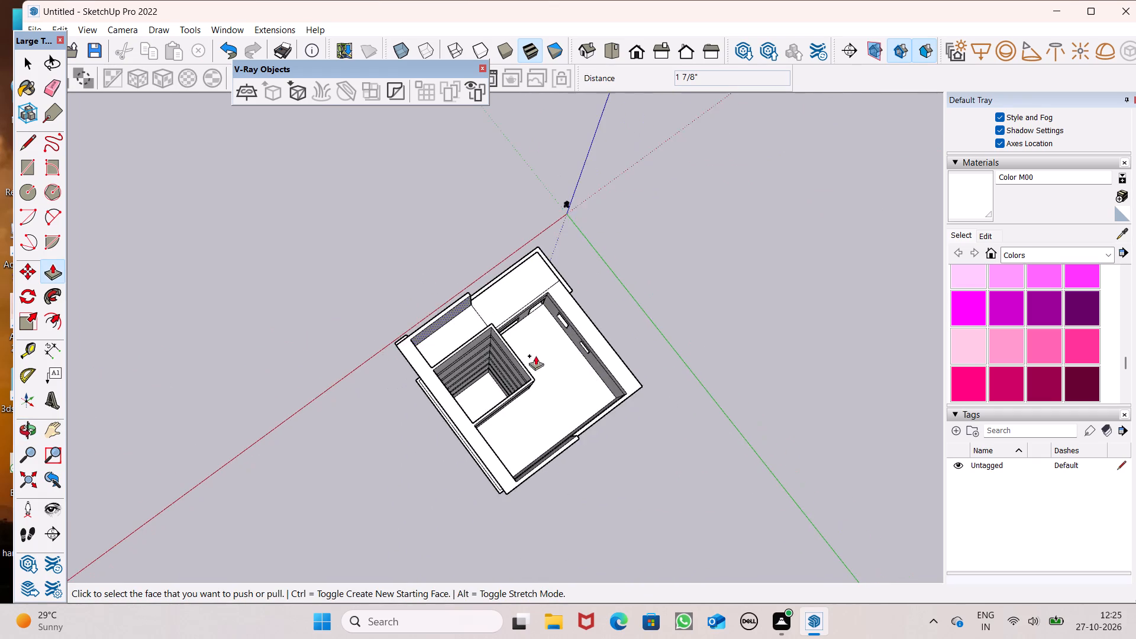
middle_drag(557, 401, 554, 448)
scroll(488, 446, up, 18)
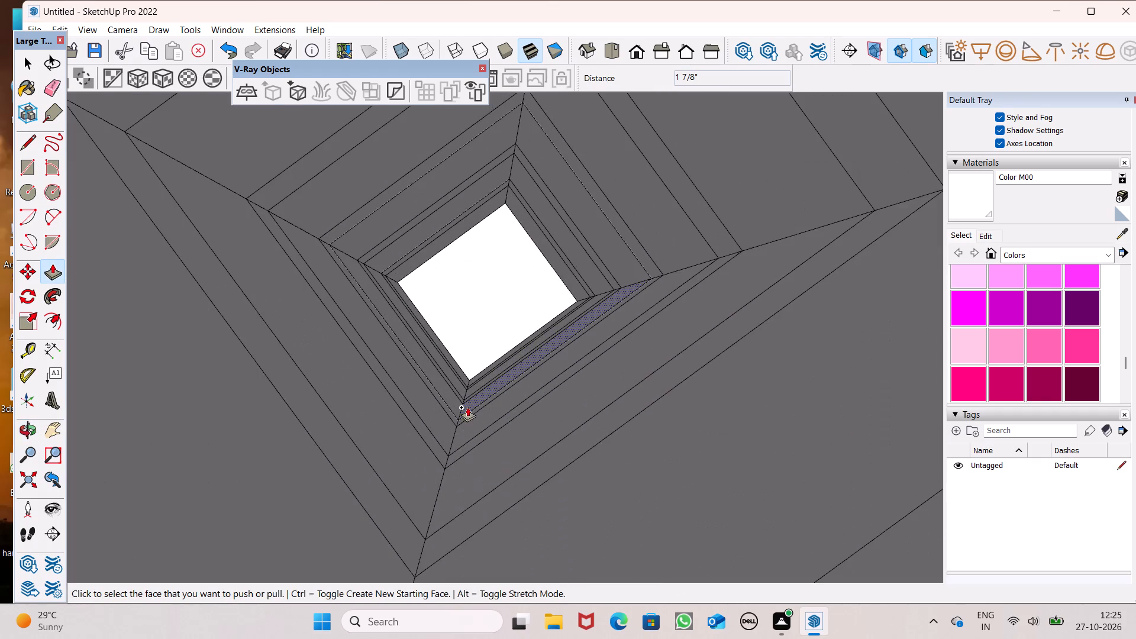
scroll(469, 404, up, 3)
scroll(479, 405, down, 14)
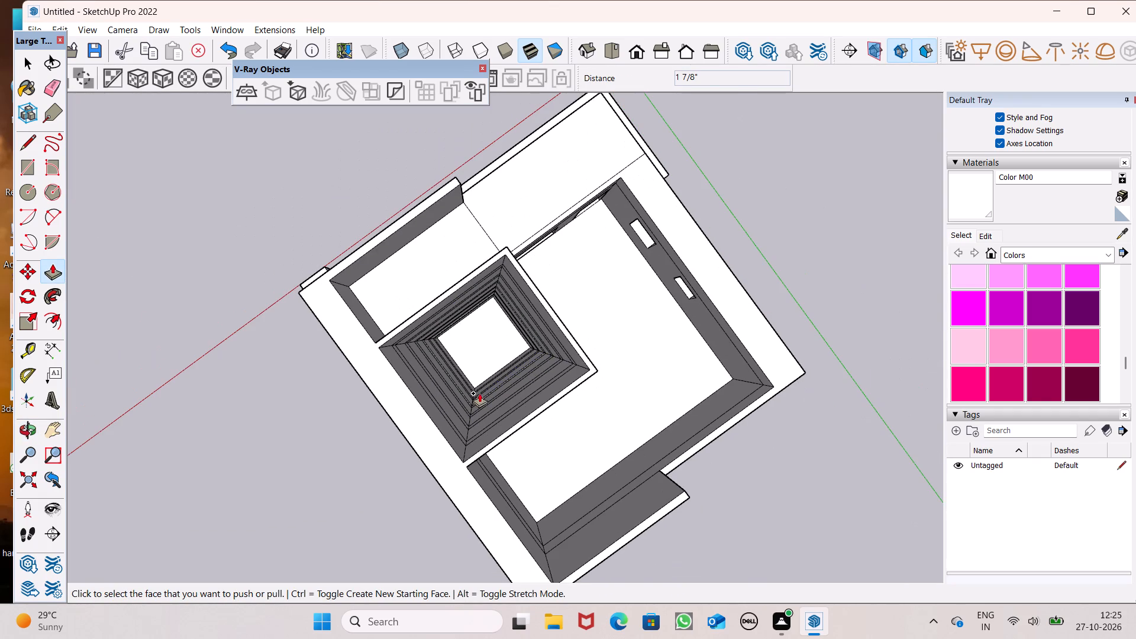
Close a floor face in the square shaft at the lowest wall band's upper line with a short edge segment and push/pull it 6".
scroll(567, 379, up, 1)
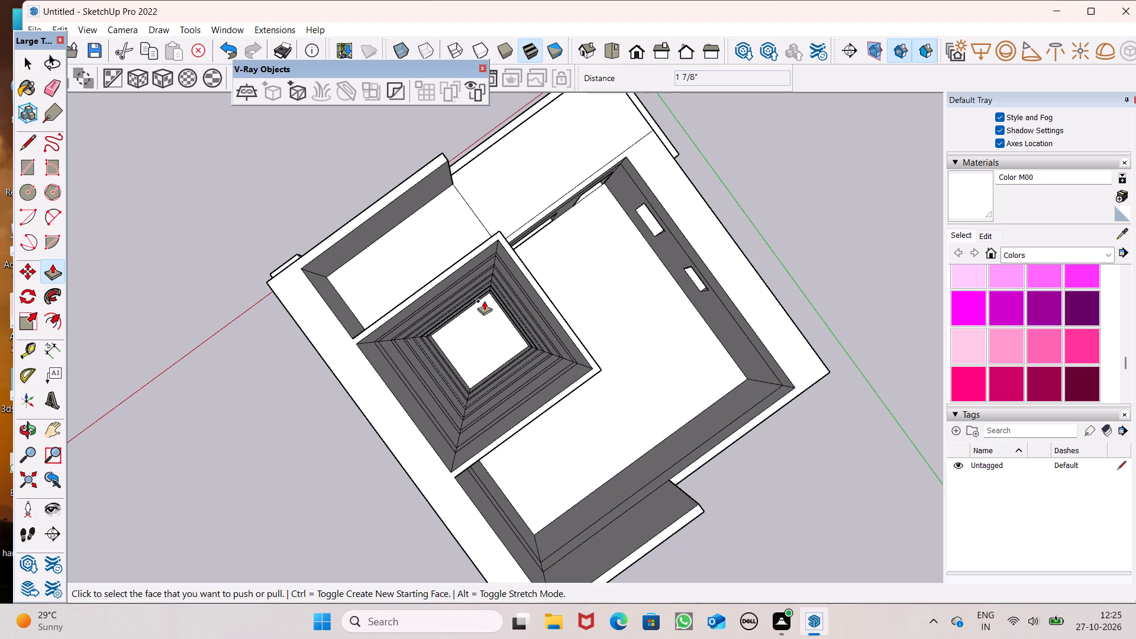
scroll(258, 638, up, 1)
scroll(388, 512, up, 1)
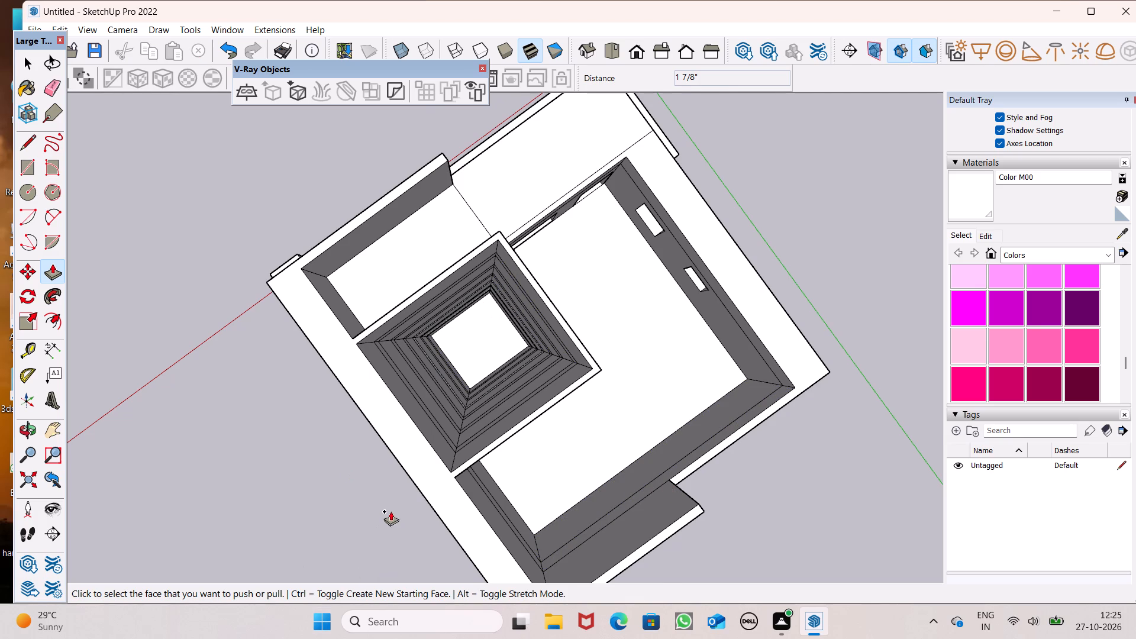
scroll(515, 331, up, 8)
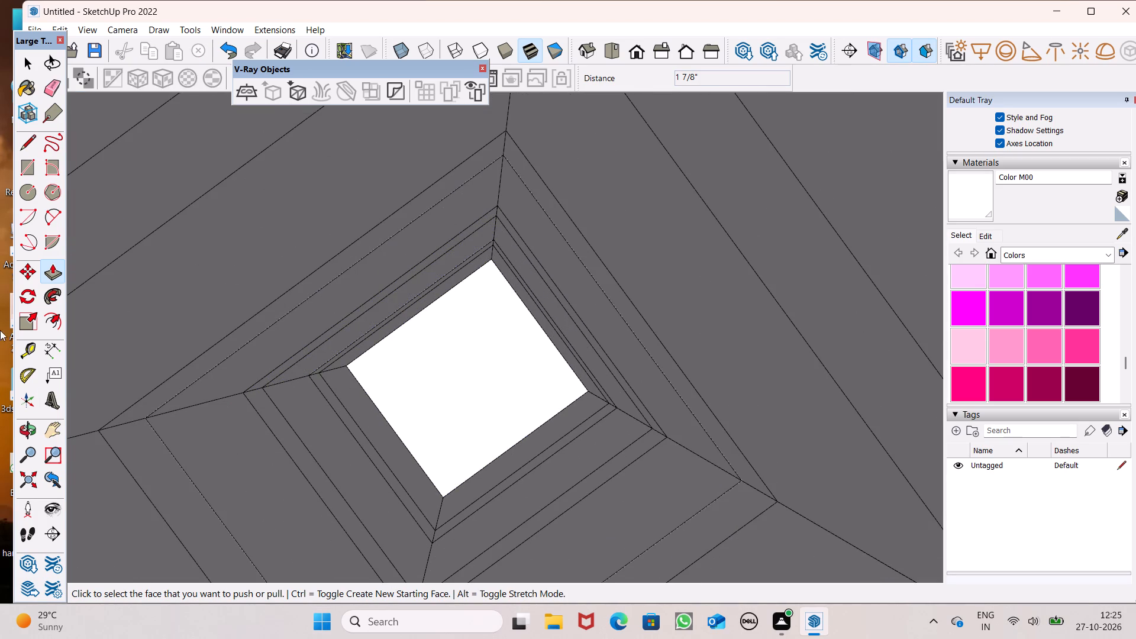
click(31, 150)
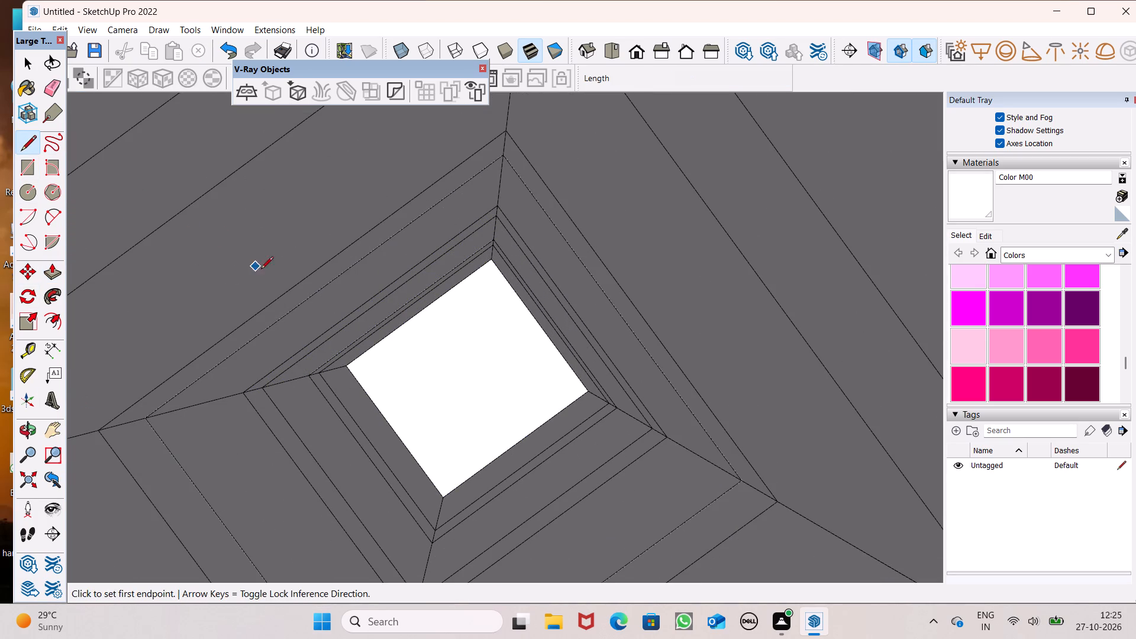
scroll(364, 372, up, 2)
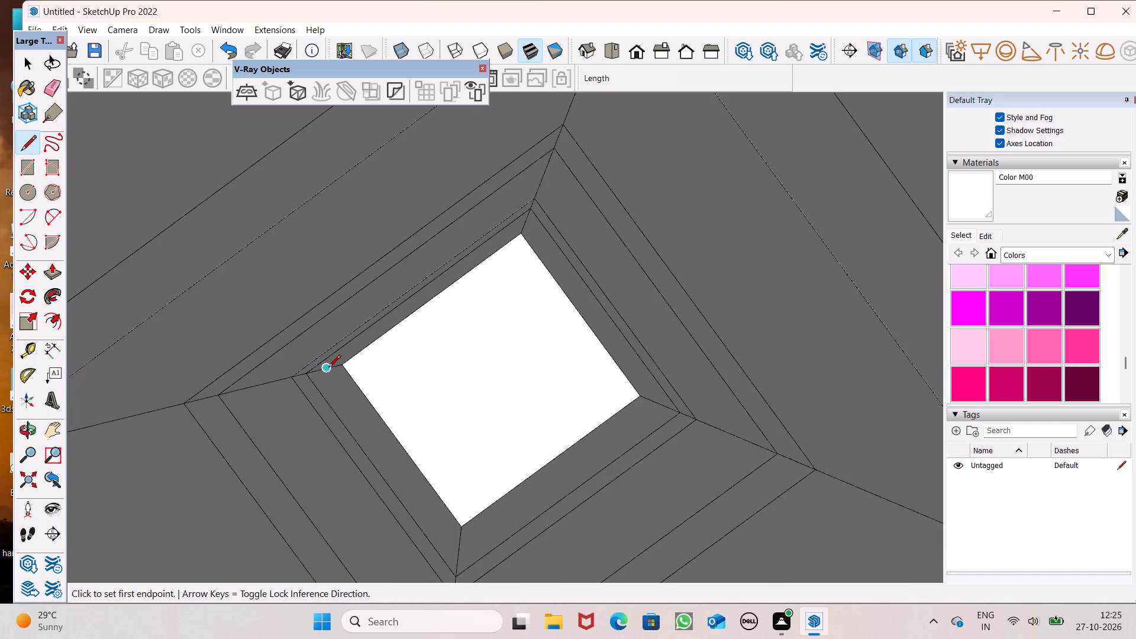
click(309, 363)
click(325, 351)
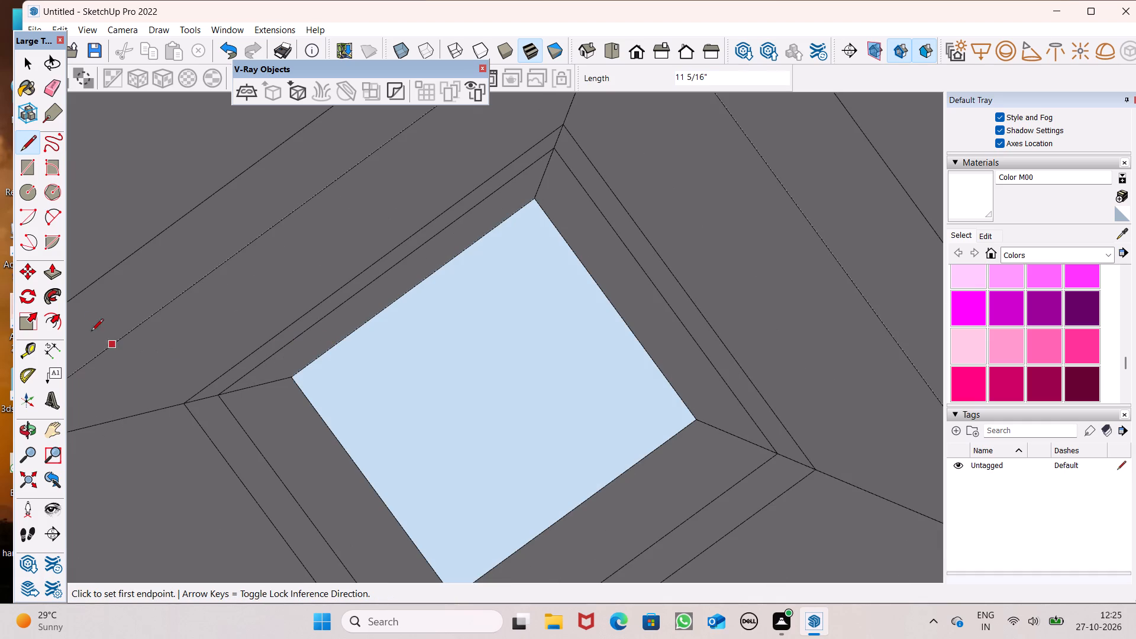
click(46, 276)
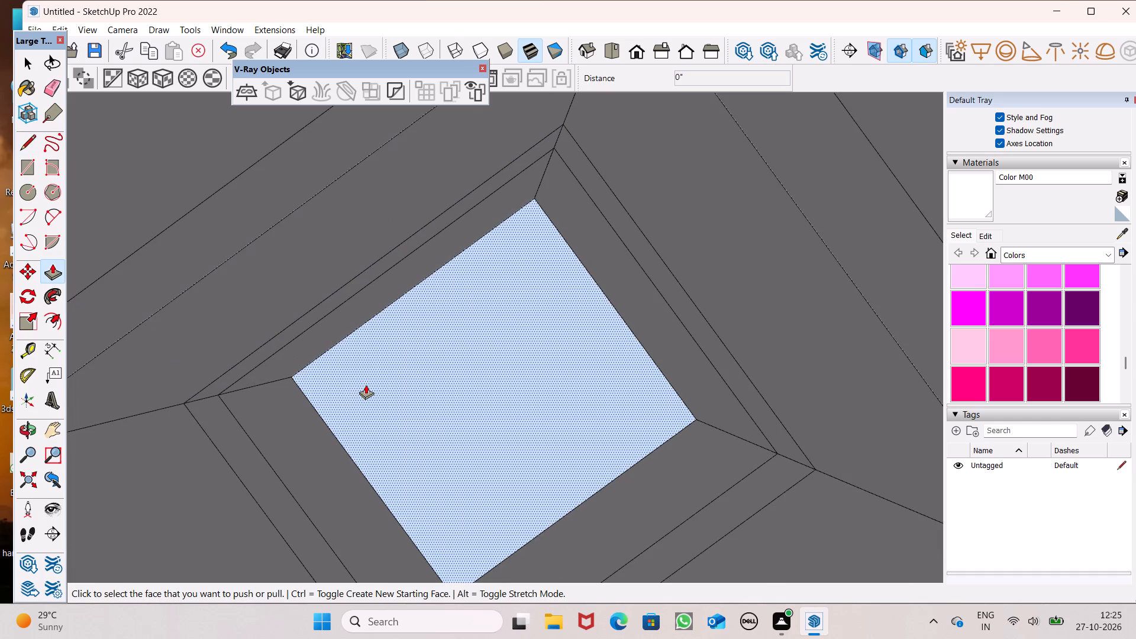
drag(366, 385, 367, 392)
text(6")
key(Return)
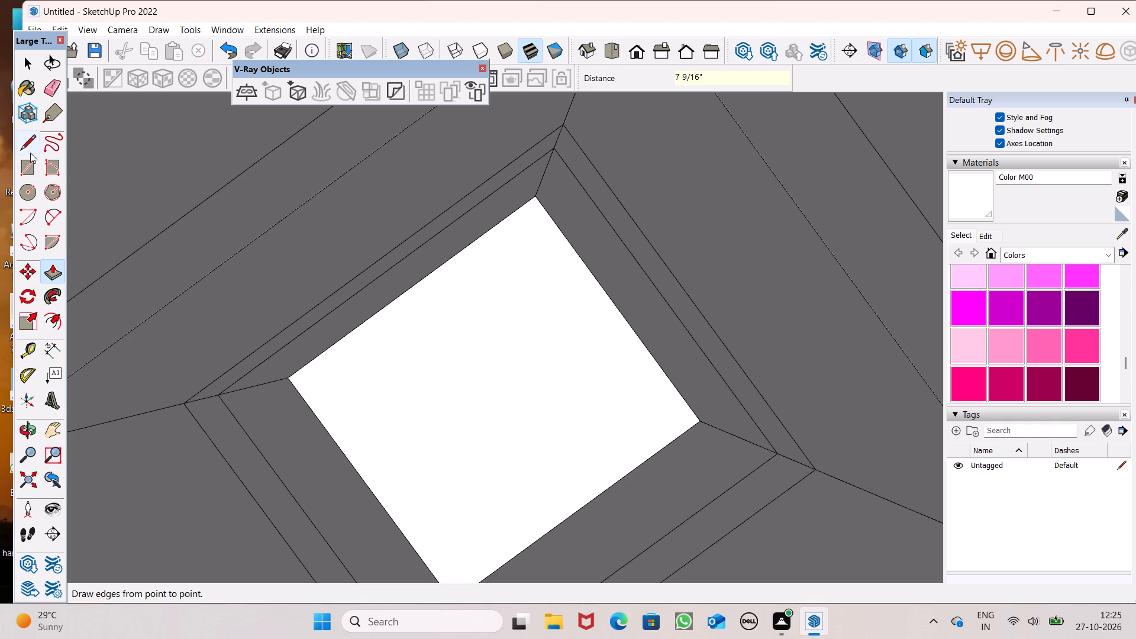
Close a floor face at the second wall band's upper line in the shaft with a short edge segment and push/pull it 6".
click(30, 153)
click(279, 329)
click(296, 315)
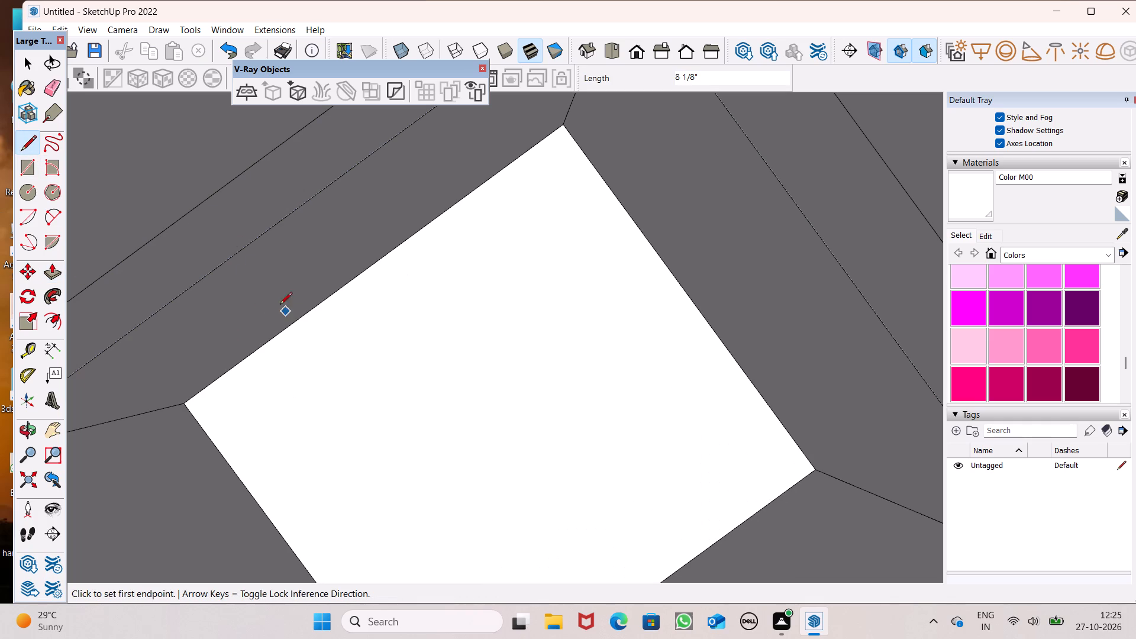
click(52, 268)
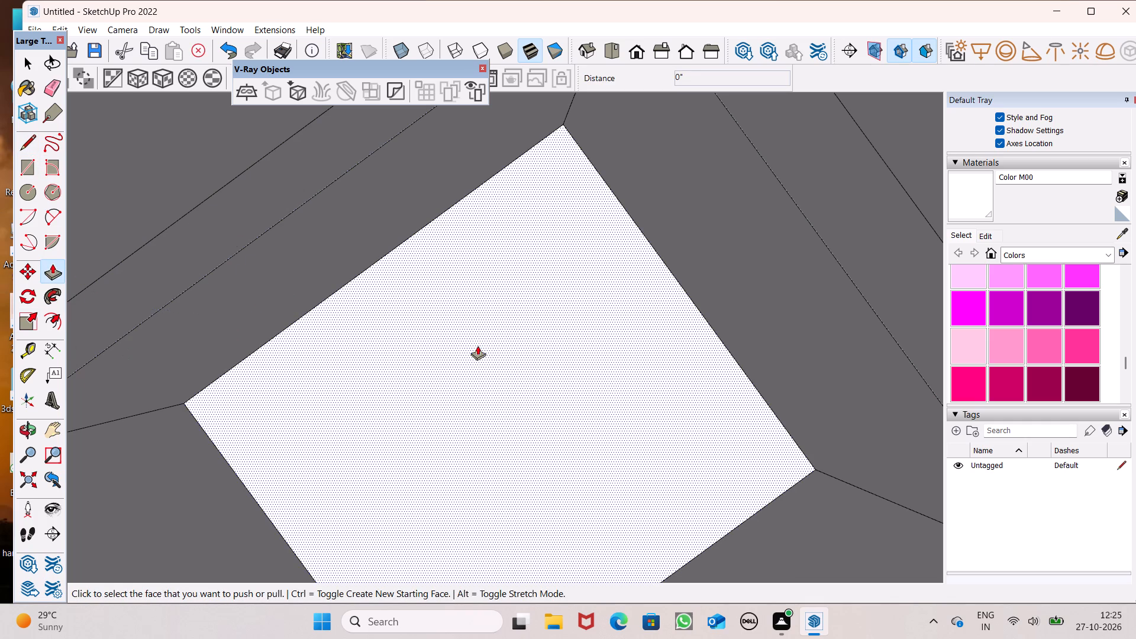
drag(478, 346, 482, 367)
text(6")
key(Return)
Examine the balcony facade, the side walls and the shaft's remaining open levels from several angles.
scroll(448, 339, down, 13)
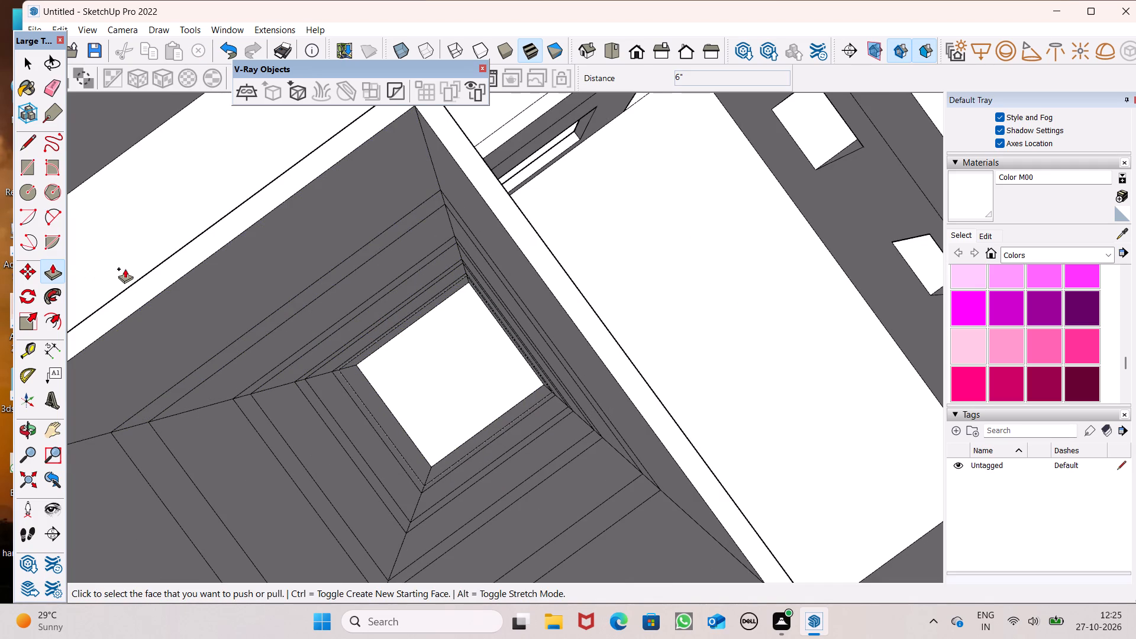
middle_drag(254, 375, 641, 205)
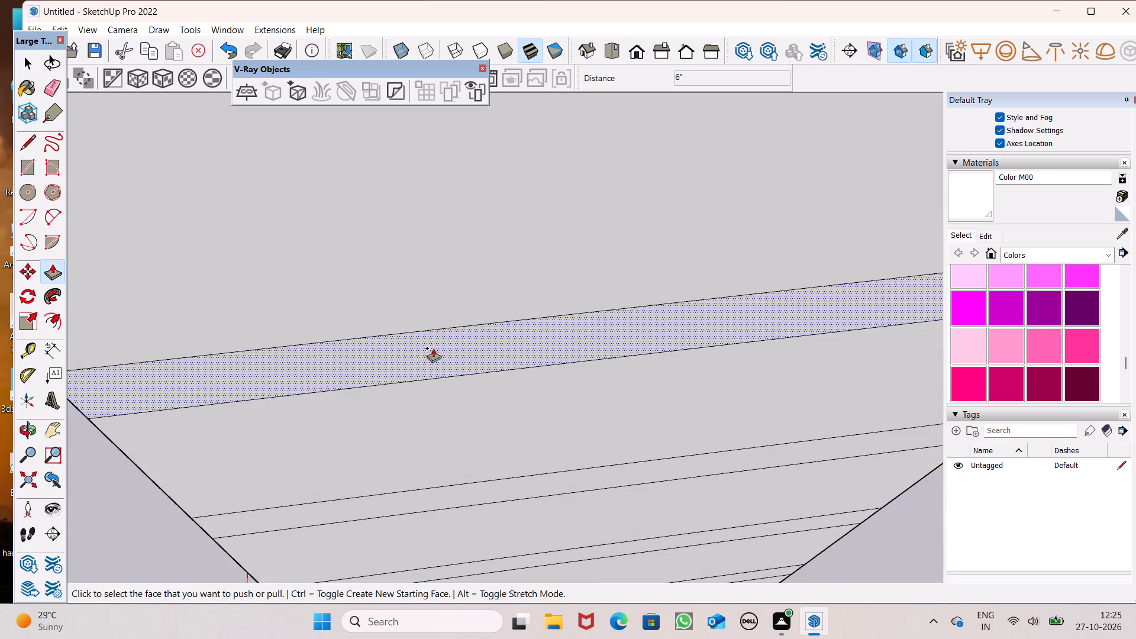
middle_drag(401, 354, 741, 287)
scroll(601, 250, down, 12)
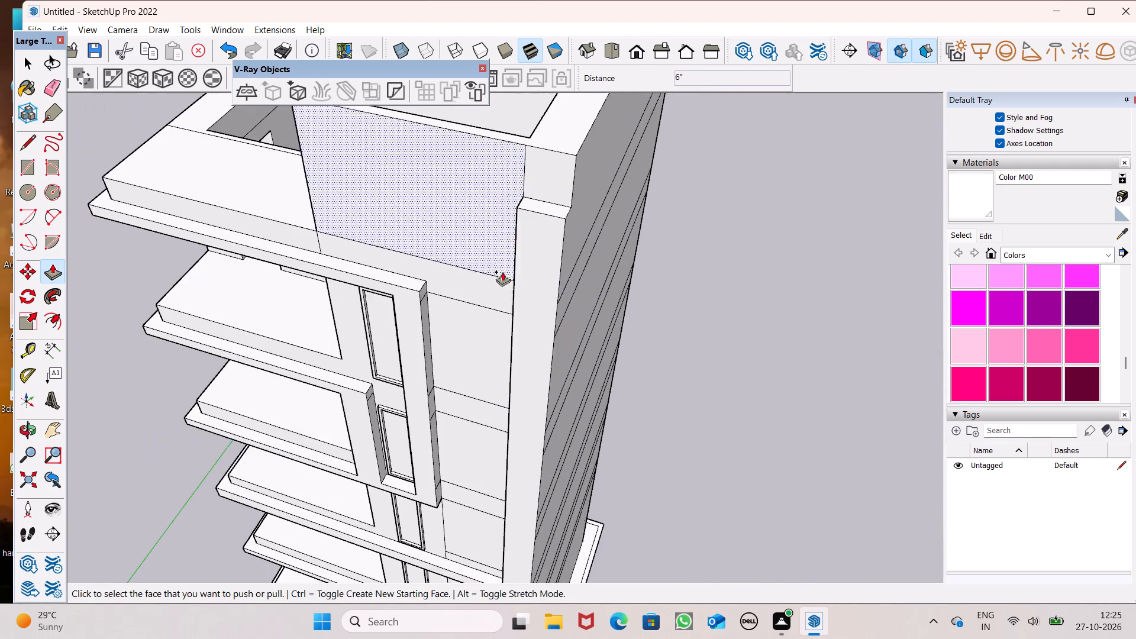
middle_drag(493, 297, 1001, 72)
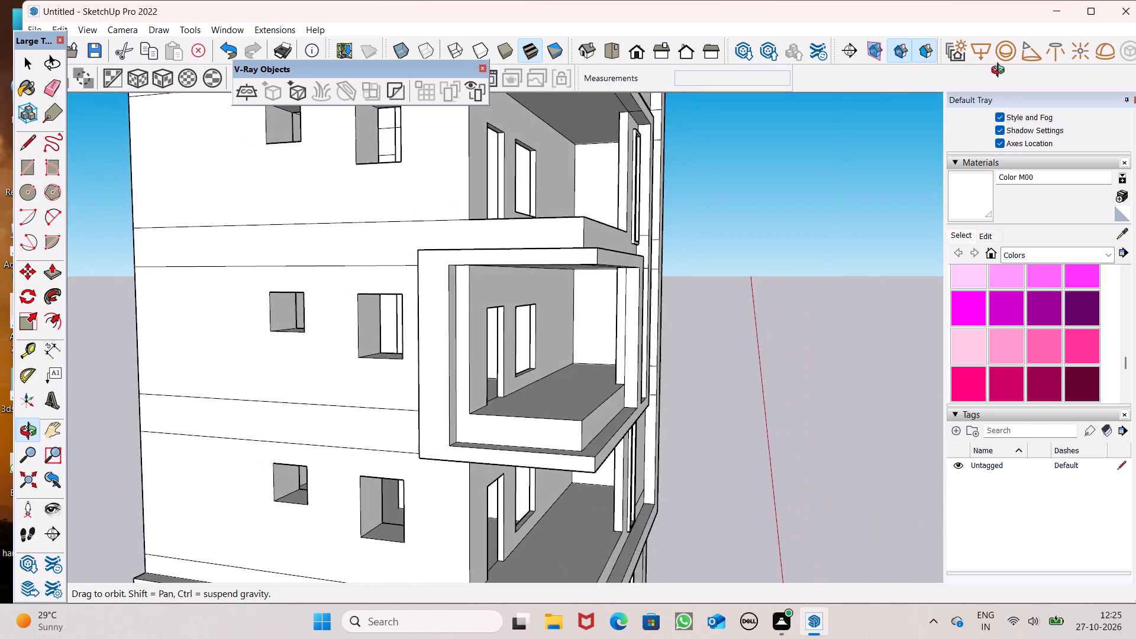
middle_drag(1001, 72, 0, 433)
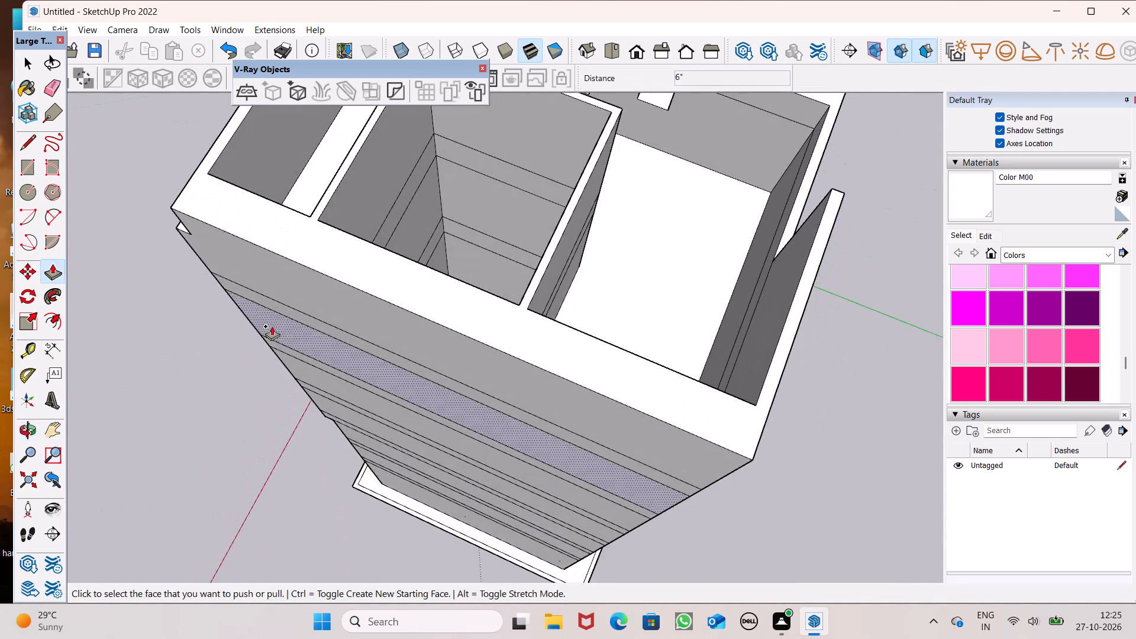
scroll(346, 329, up, 1)
middle_drag(373, 337, 315, 415)
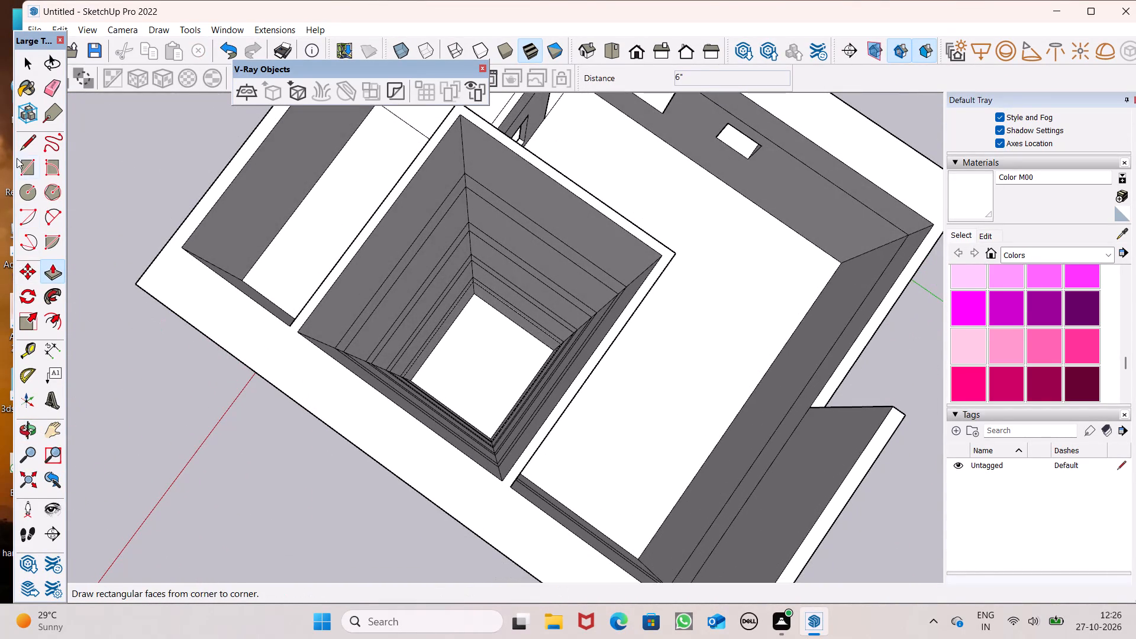
Close a floor face at the third wall band's upper line in the shaft with a short edge segment and push/pull it 6".
click(19, 147)
scroll(461, 312, up, 5)
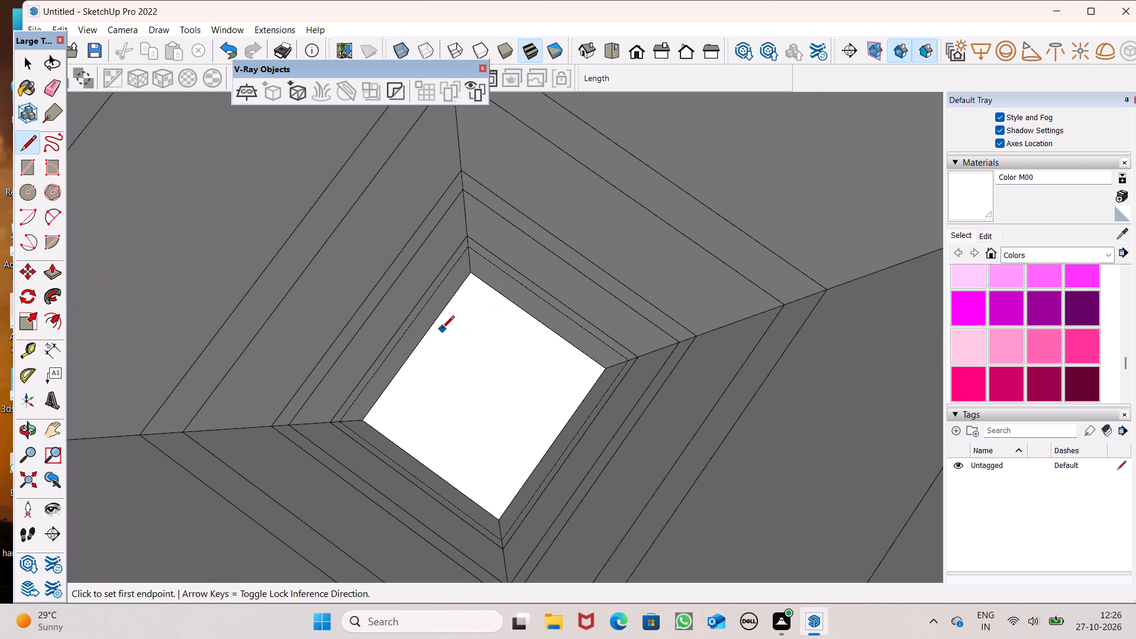
click(415, 301)
click(425, 294)
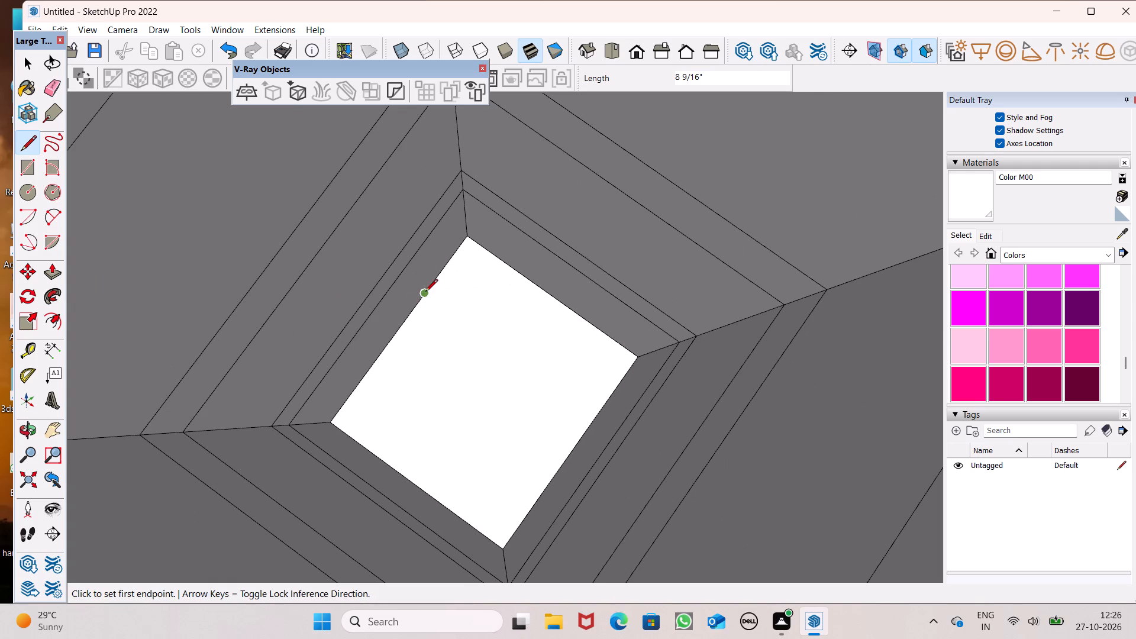
click(59, 275)
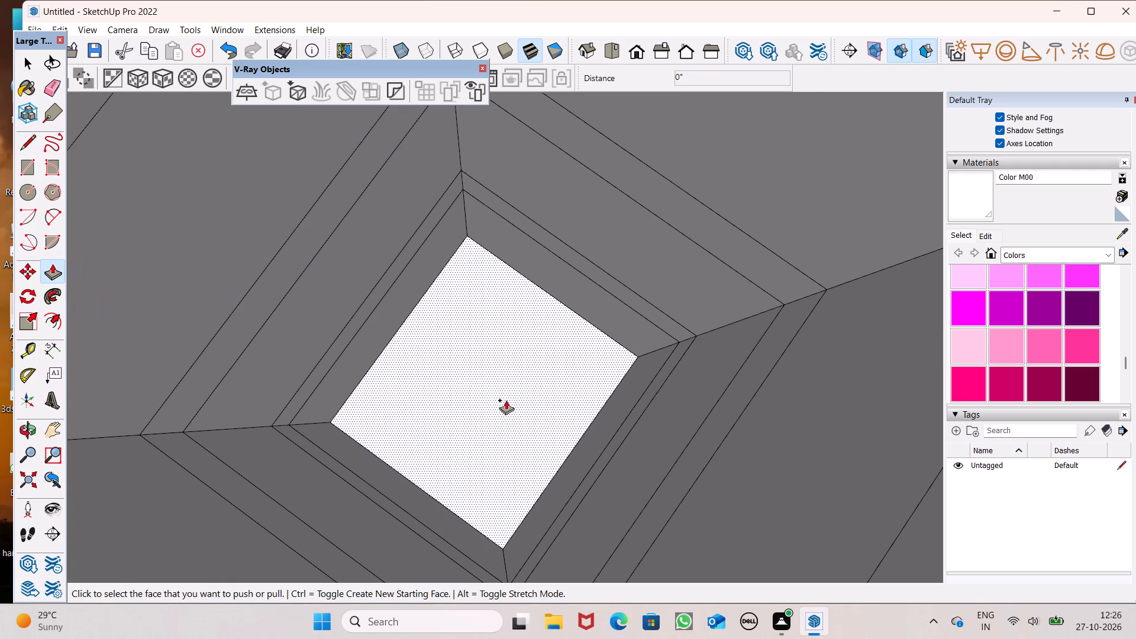
drag(506, 400, 505, 408)
text(6")
key(Return)
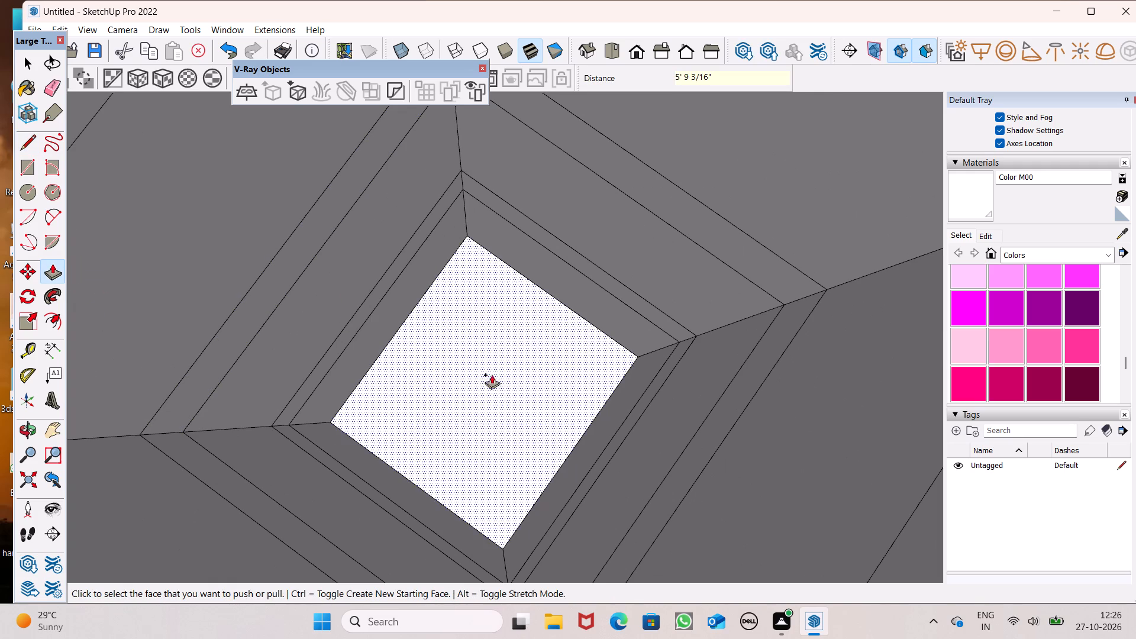
Close a floor face at the fourth wall band's upper line in the shaft with a short edge segment and push/pull it 6".
click(27, 143)
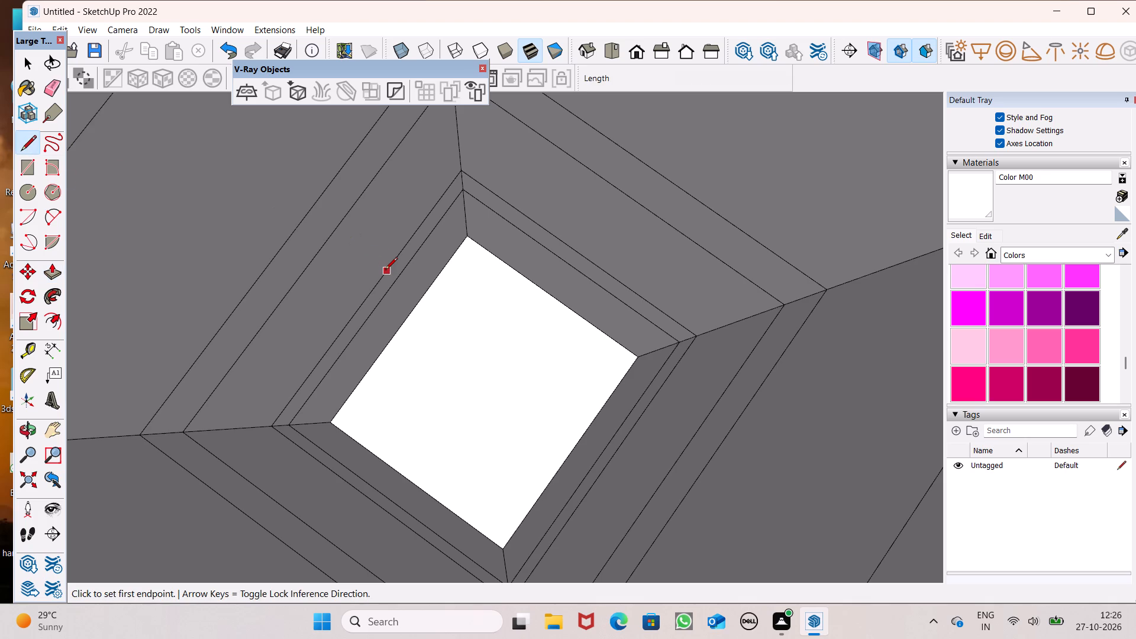
click(364, 297)
click(376, 281)
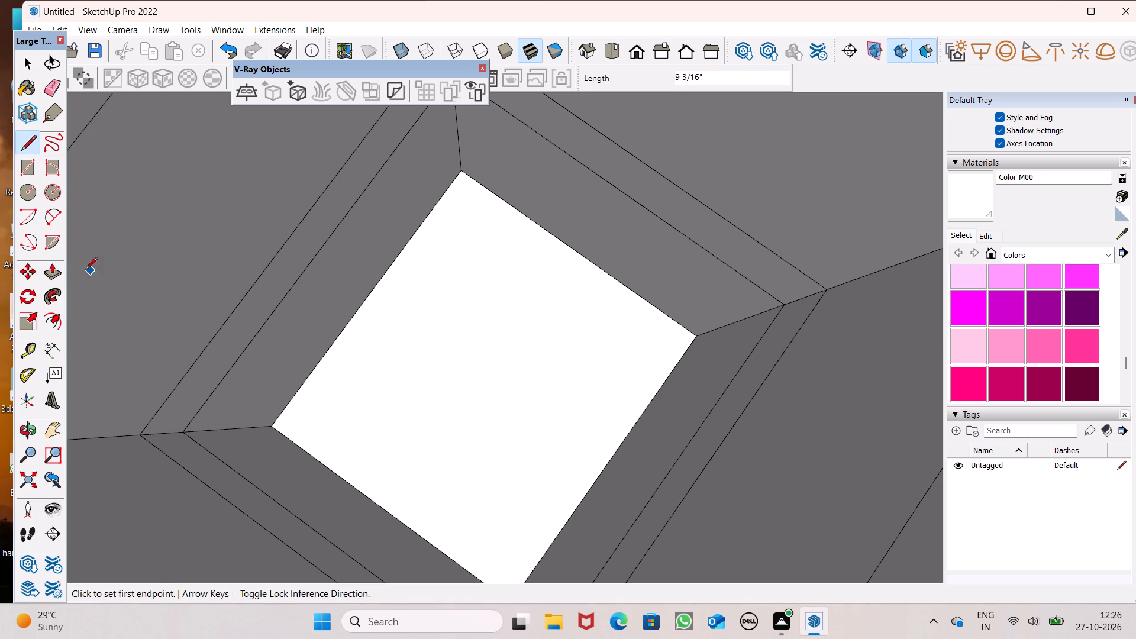
click(56, 270)
drag(356, 360, 357, 366)
text(6")
key(Return)
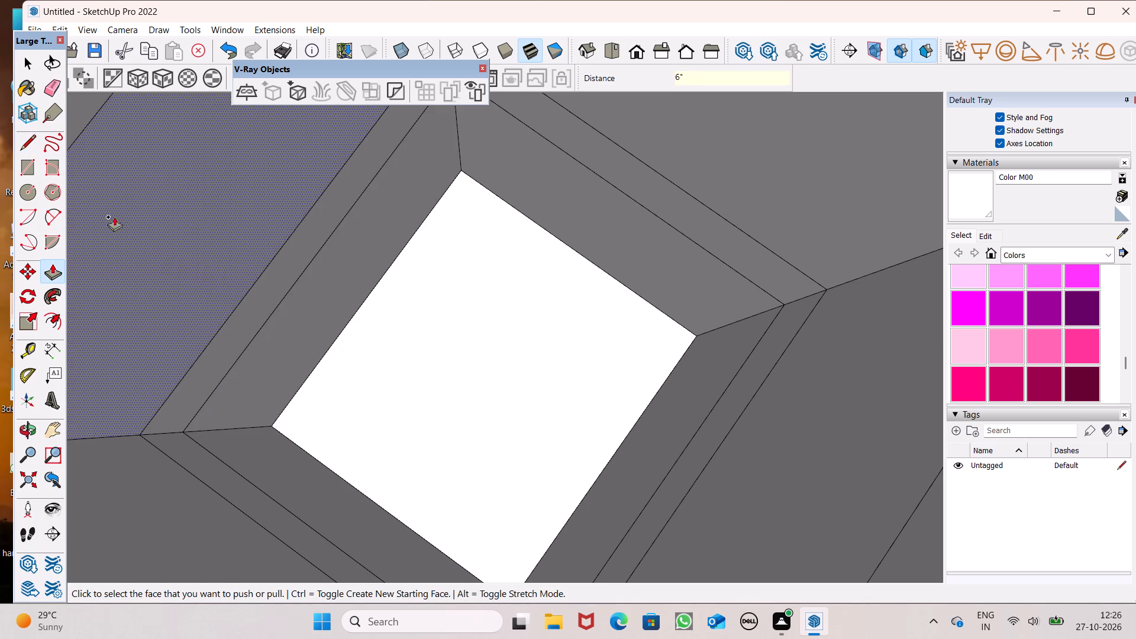
Close a floor face at the fifth wall band's upper line in the shaft with a short edge segment and push/pull it 6".
click(21, 133)
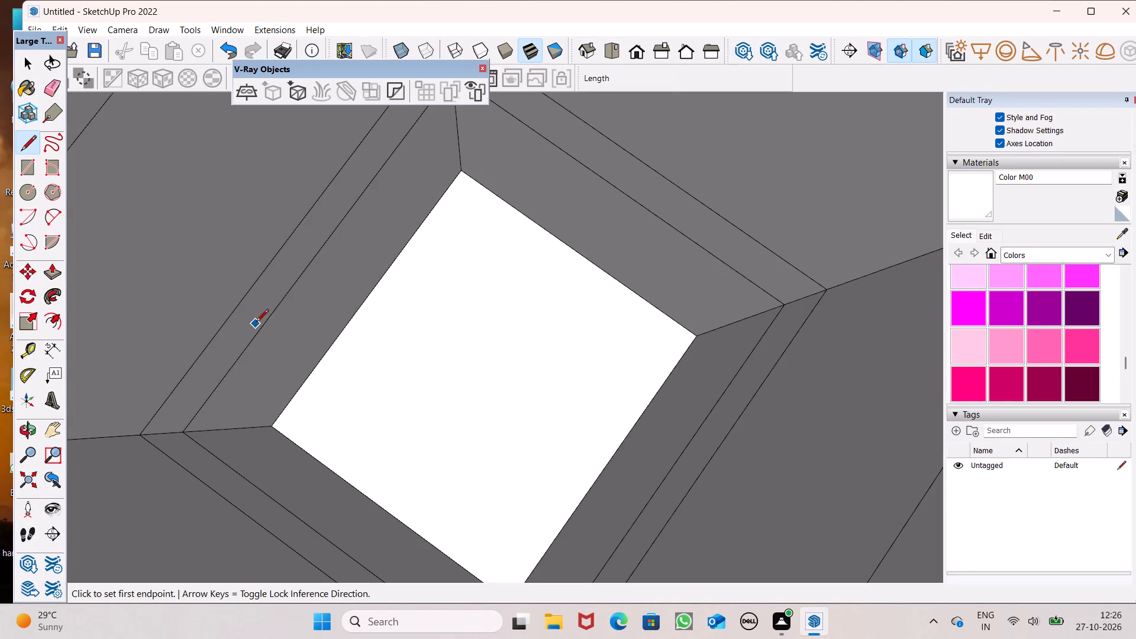
click(218, 325)
click(231, 306)
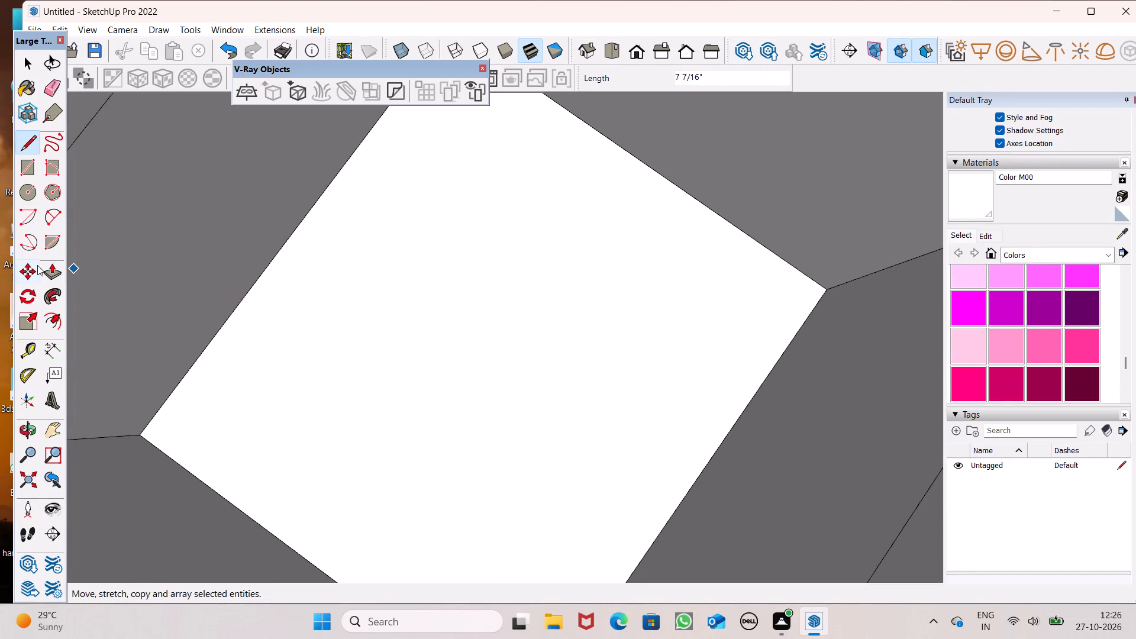
click(46, 272)
drag(246, 333, 245, 346)
text(6")
key(Return)
Close a floor face at the topmost wall band's upper line in the shaft with a short edge segment and push/pull it 6".
scroll(248, 390, down, 6)
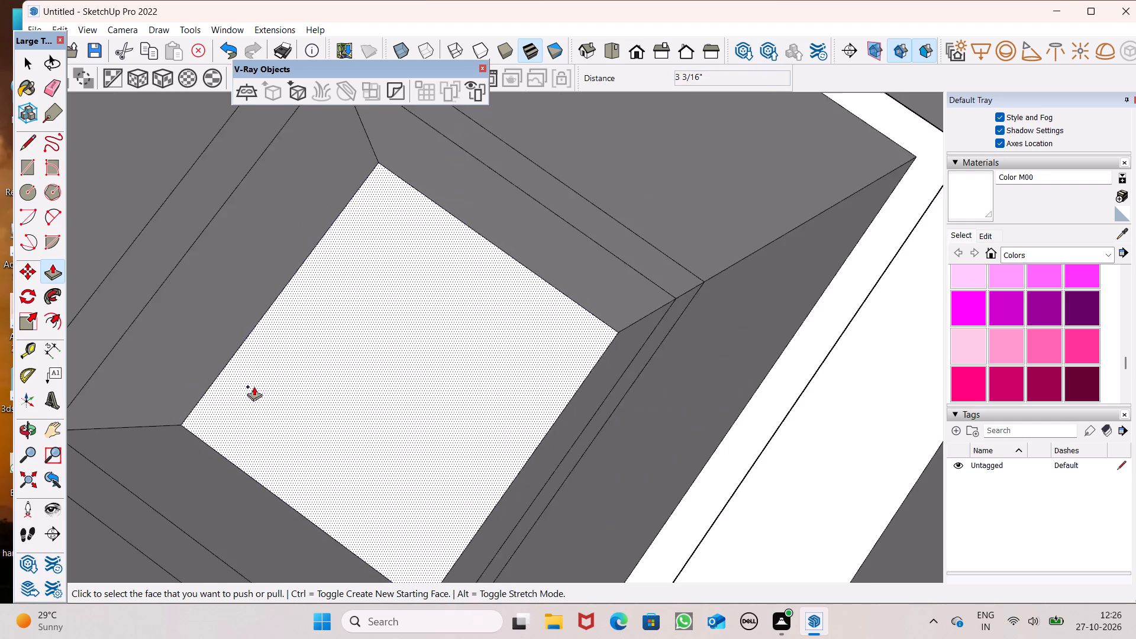
click(18, 140)
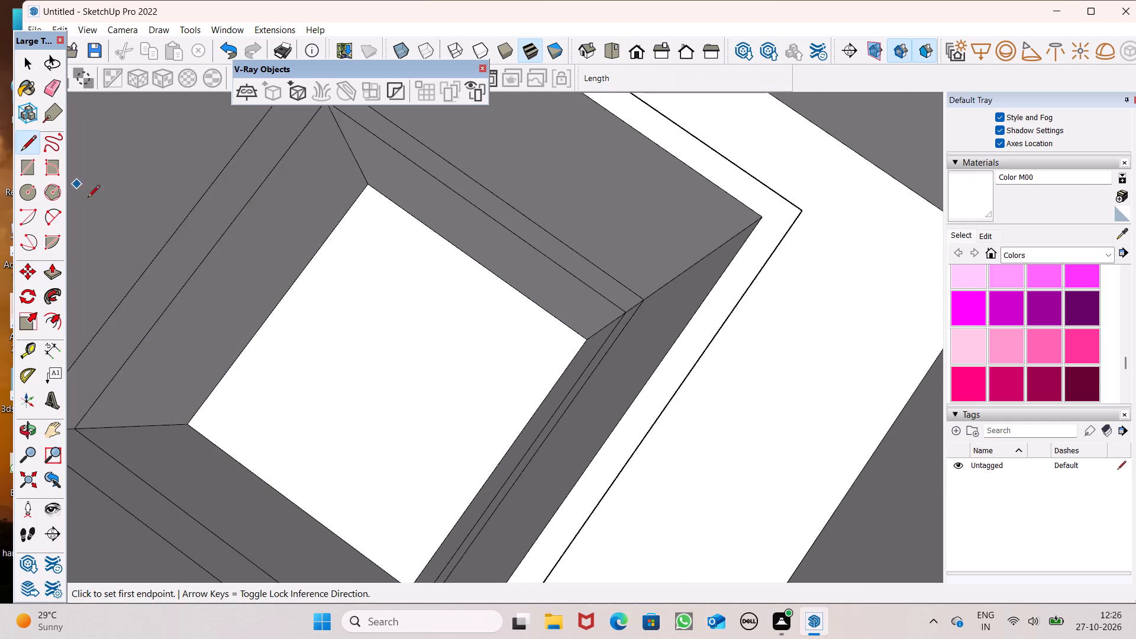
click(150, 266)
click(161, 250)
scroll(189, 289, down, 6)
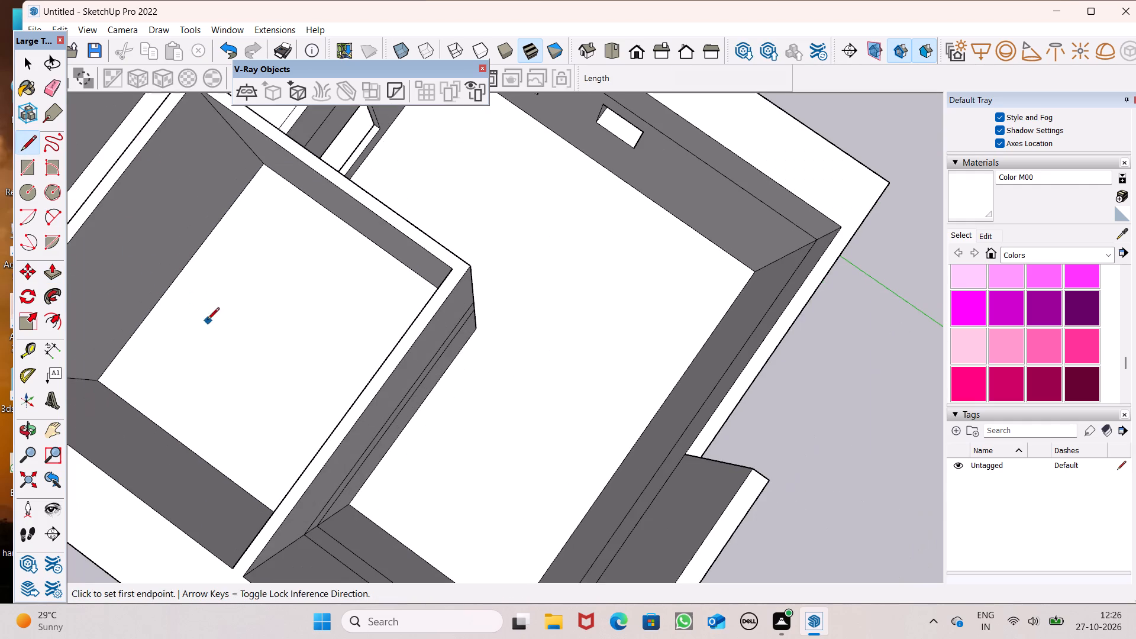
click(53, 273)
scroll(337, 321, down, 4)
scroll(183, 295, up, 7)
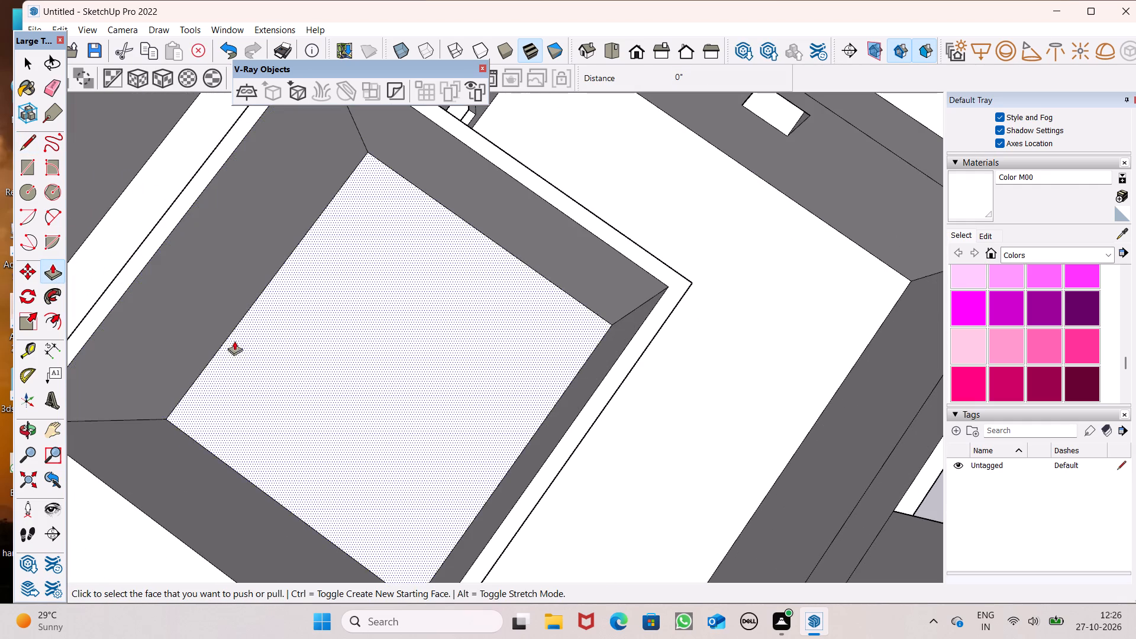
drag(239, 346, 241, 353)
text(6")
key(Return)
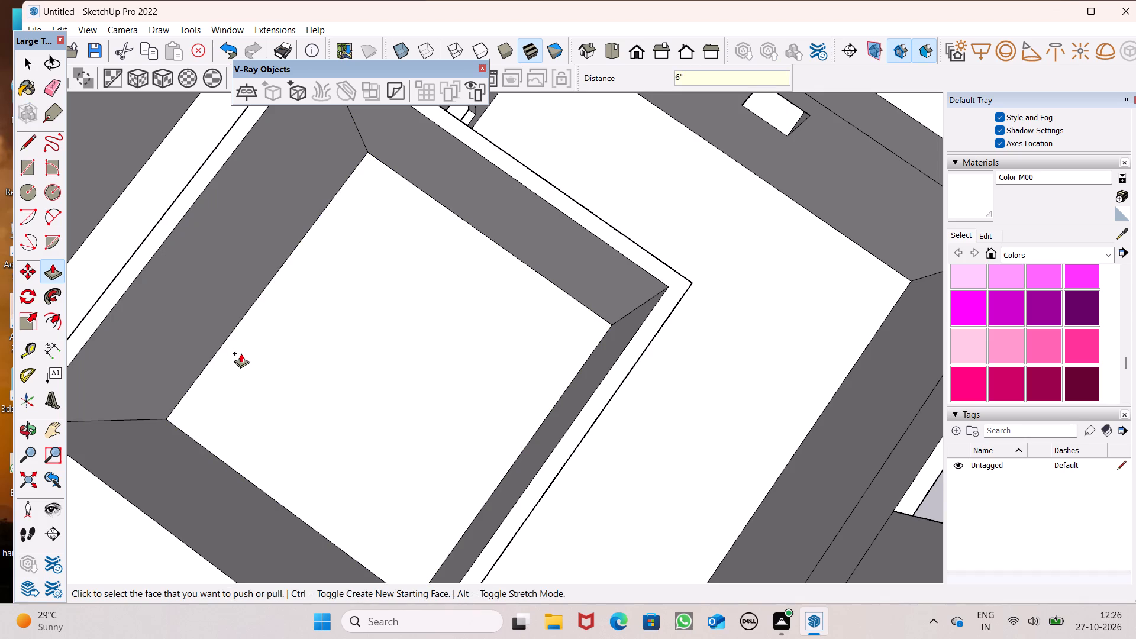
Close a face across the square shaft's open top with a short edge segment and push/pull it 6".
scroll(417, 375, down, 4)
middle_drag(438, 347, 464, 314)
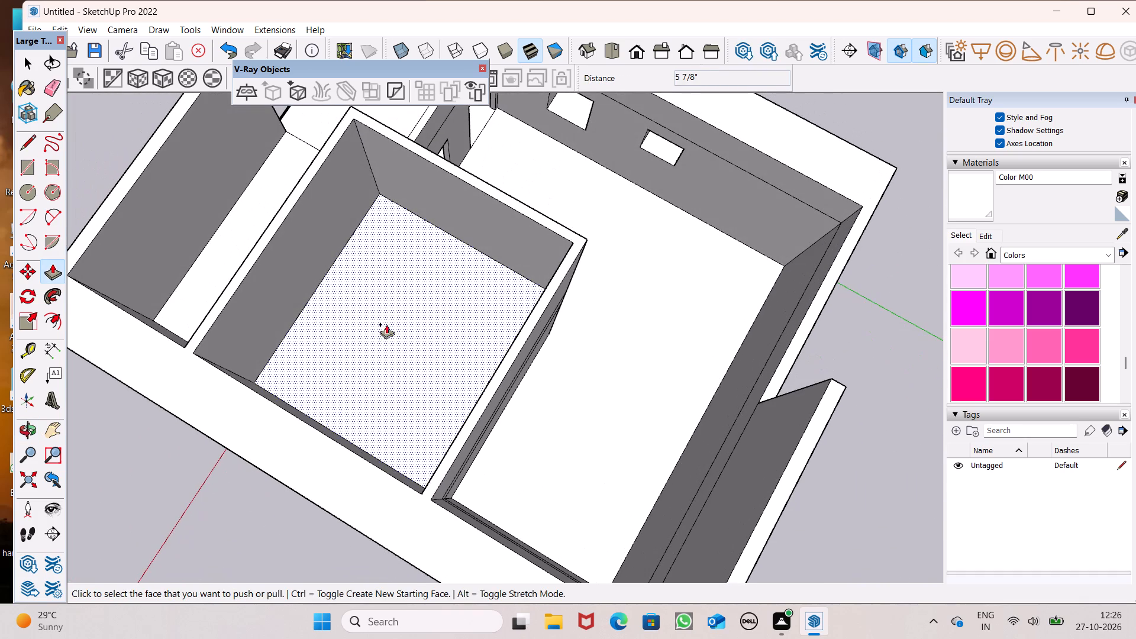
scroll(202, 273, down, 1)
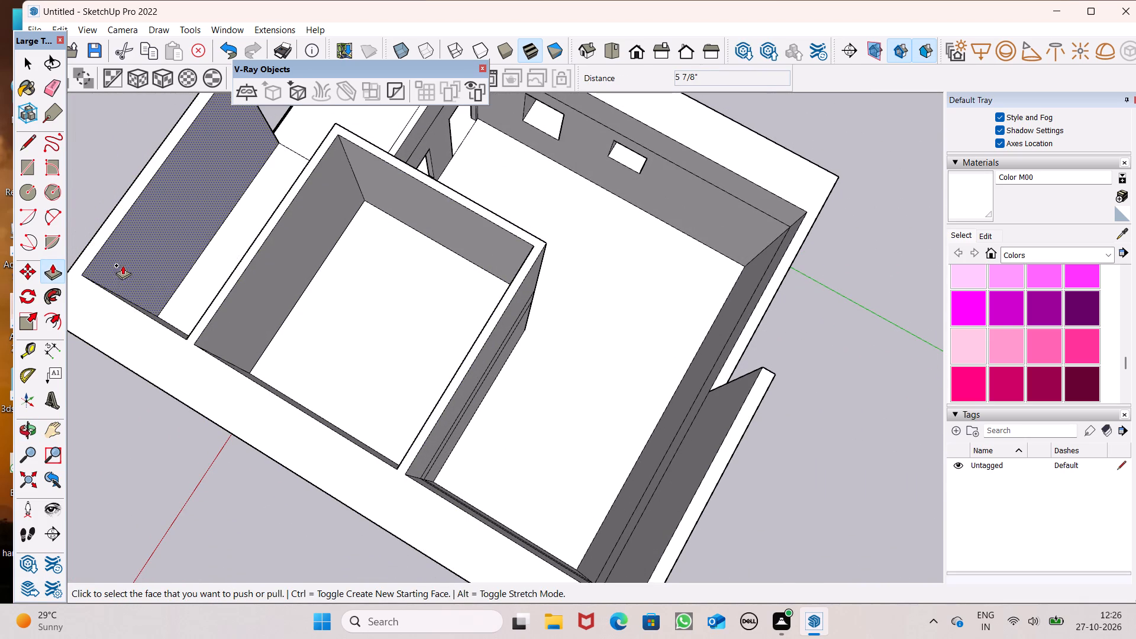
click(28, 145)
scroll(253, 368, up, 2)
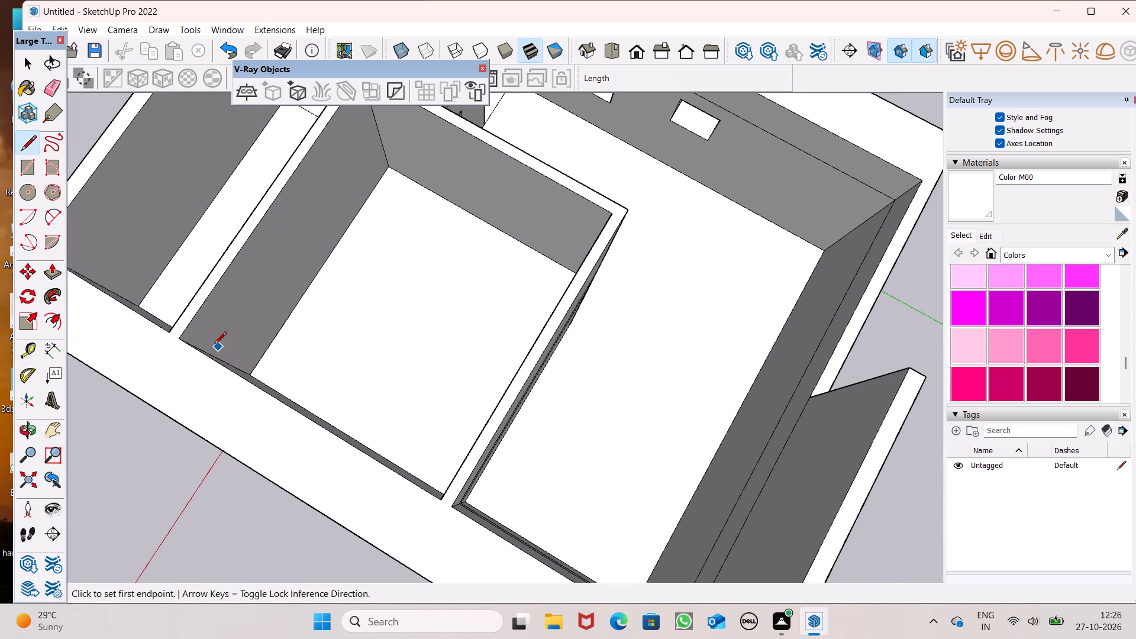
click(185, 331)
click(190, 323)
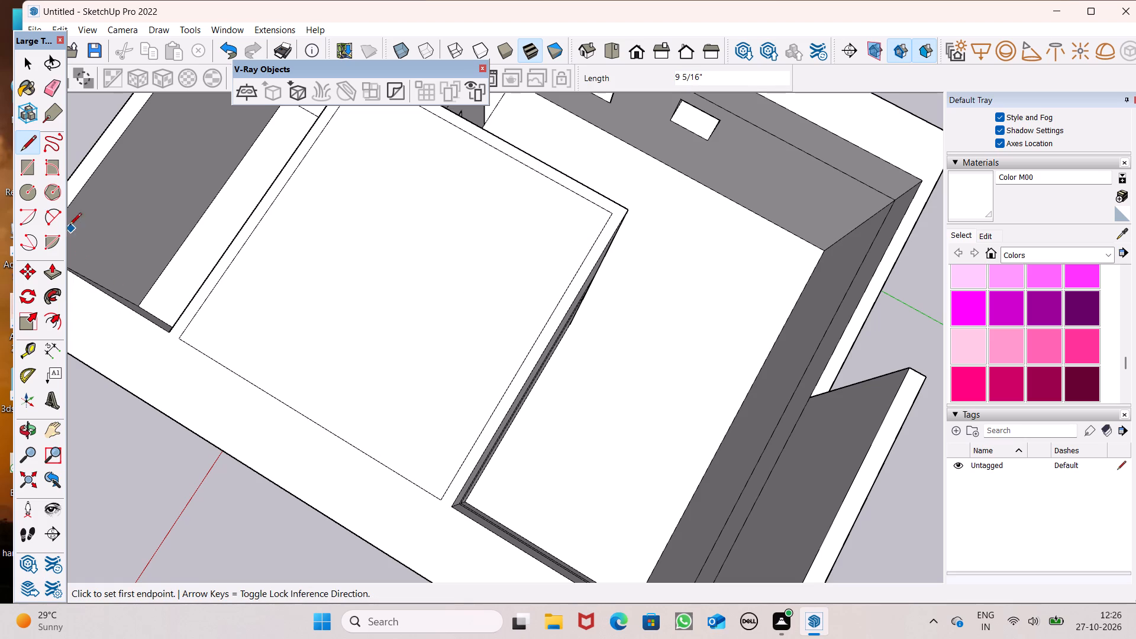
click(56, 269)
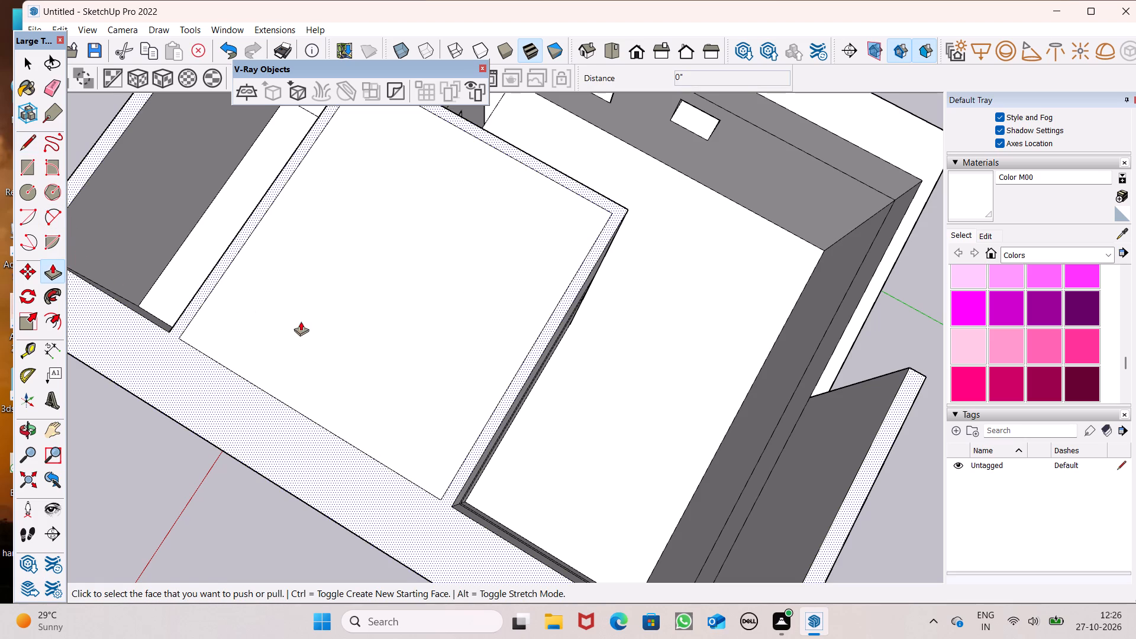
drag(304, 322, 309, 328)
key(6)
key(shift+quotedbl)
key(Return)
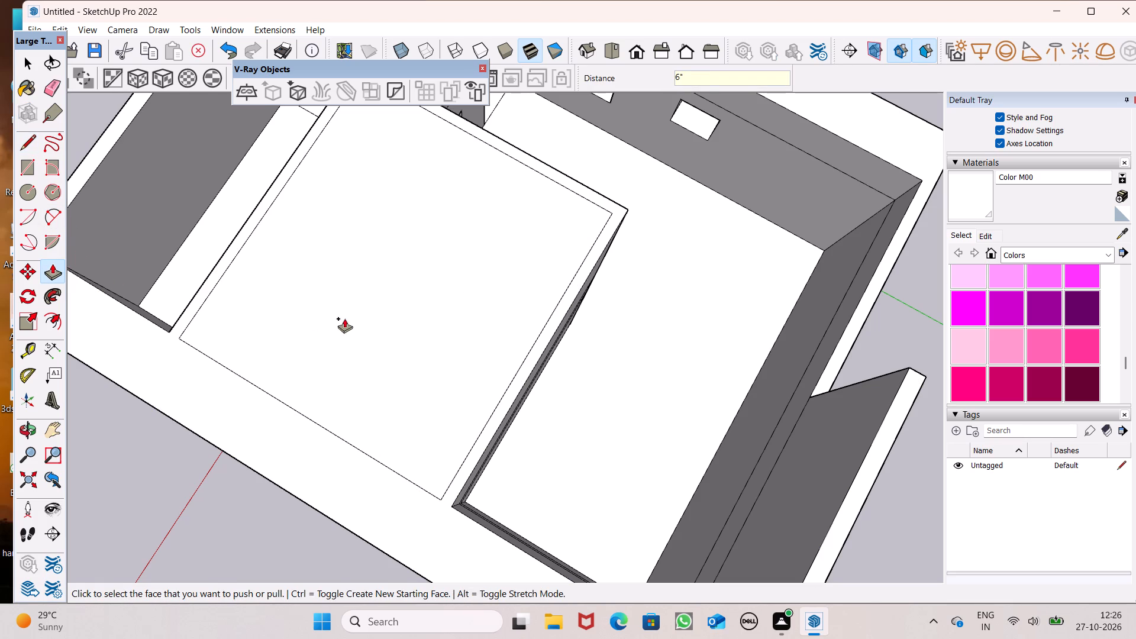
scroll(366, 314, down, 1)
key(space)
Close a roof face over the large top-storey room with a short edge along its wall top and push/pull it 6".
scroll(380, 331, down, 3)
middle_drag(355, 398, 641, 327)
middle_drag(373, 377, 721, 329)
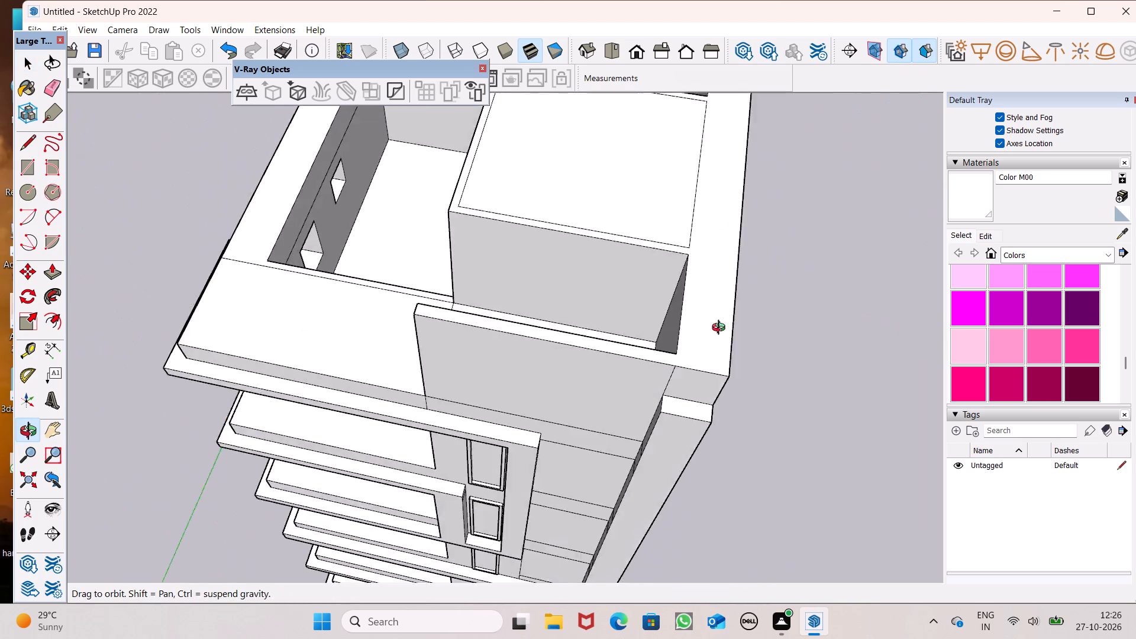
middle_drag(721, 329, 744, 322)
scroll(706, 324, down, 4)
middle_drag(699, 324, 111, 379)
scroll(696, 321, up, 1)
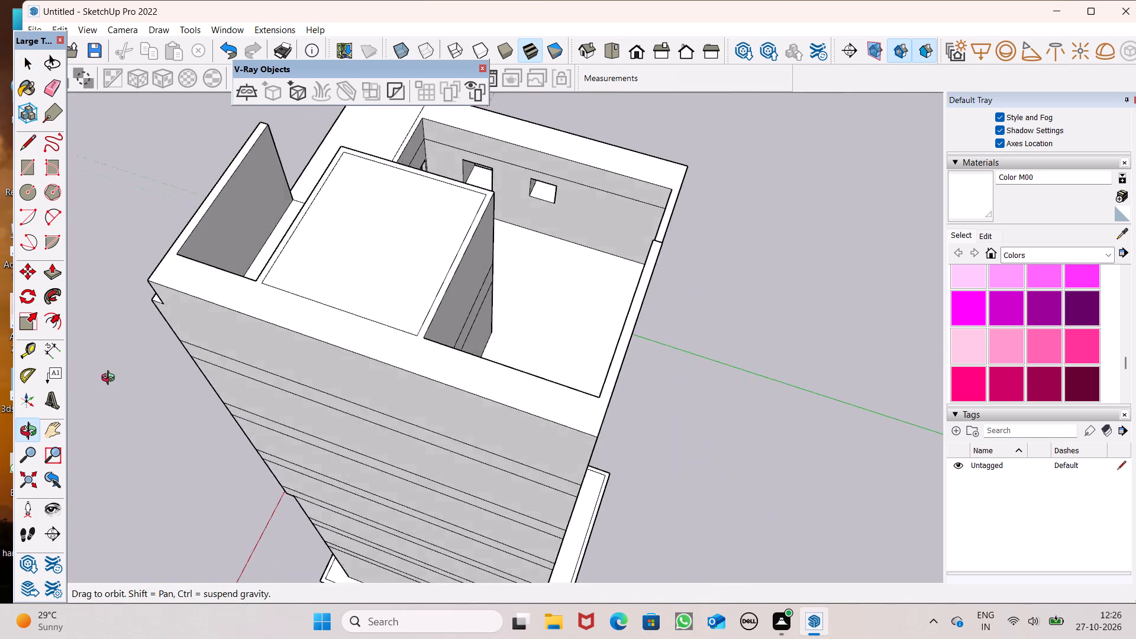
middle_drag(111, 379, 104, 401)
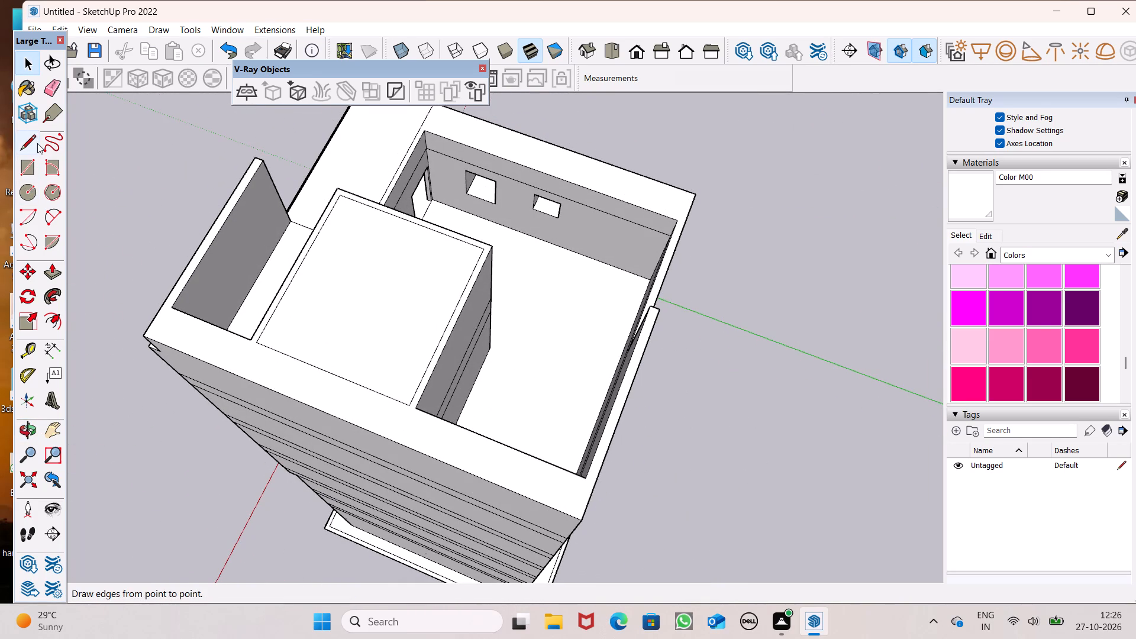
click(37, 142)
scroll(346, 318, down, 5)
scroll(374, 266, up, 6)
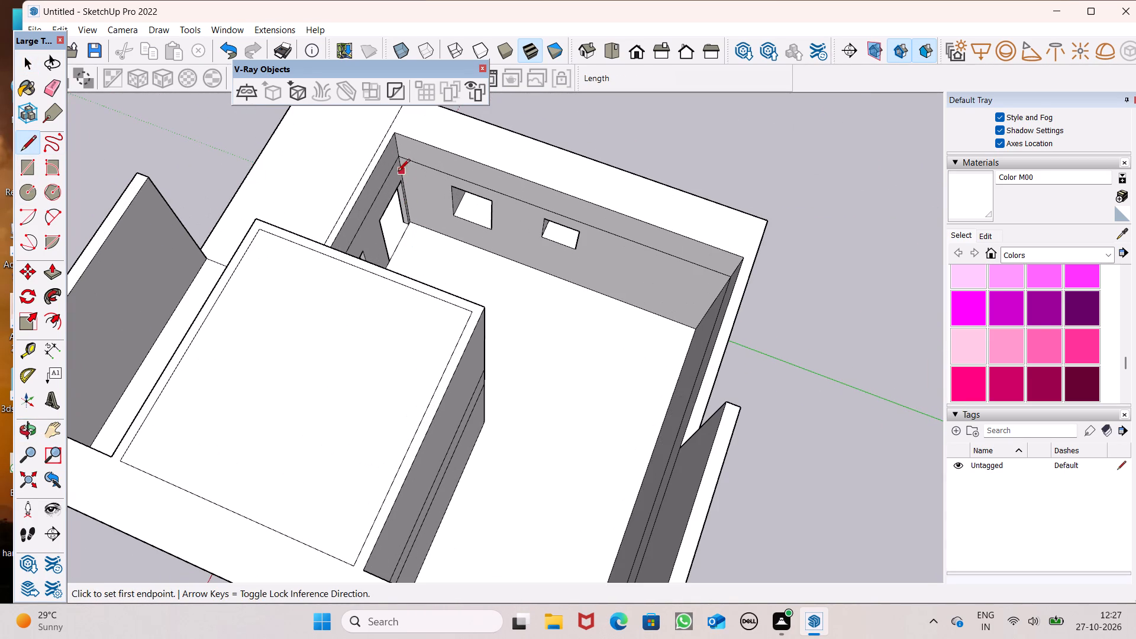
click(404, 136)
click(412, 141)
click(431, 140)
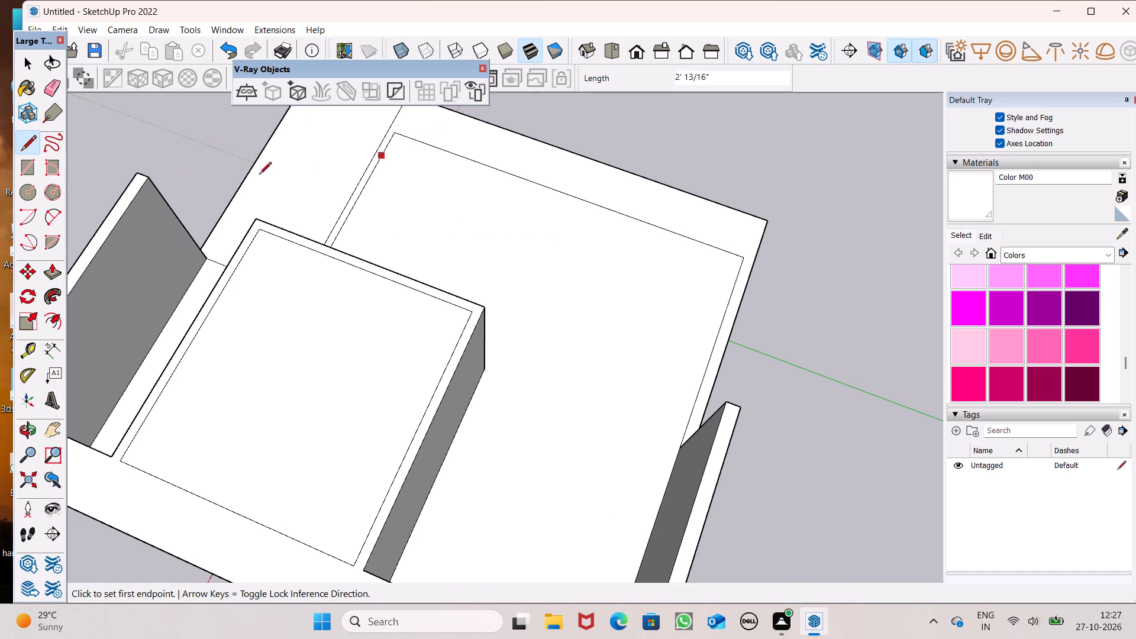
click(54, 267)
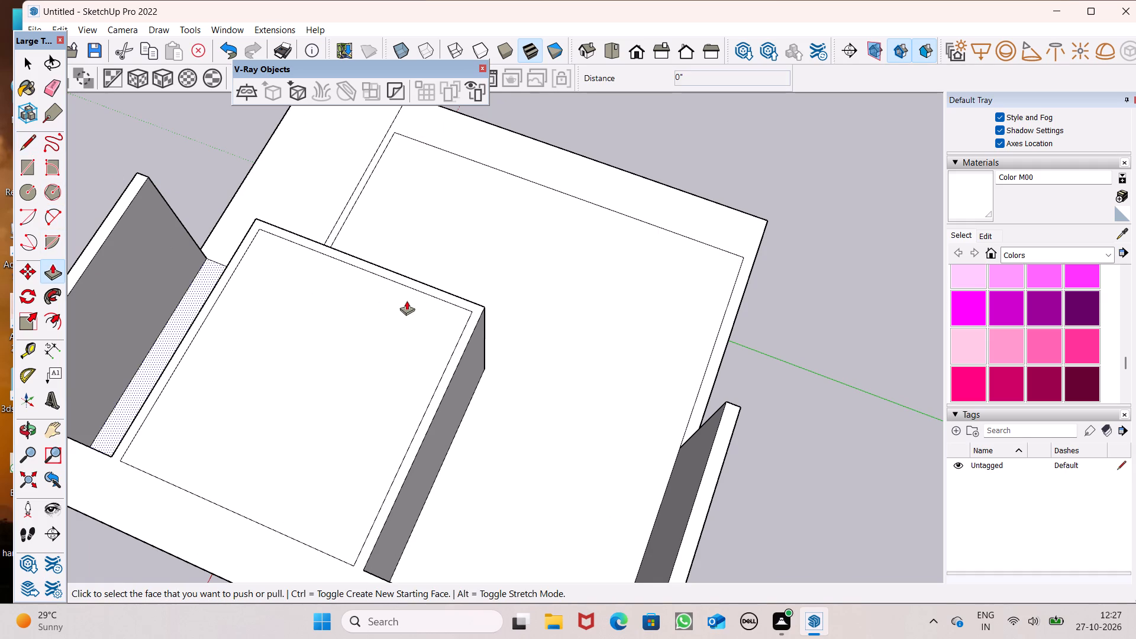
click(534, 305)
text(6")
key(Return)
key(space)
Draw a 12' vertical edge on the front wall from the top corner of the projecting window frame up to the wall's top.
scroll(490, 276, down, 1)
scroll(217, 273, down, 6)
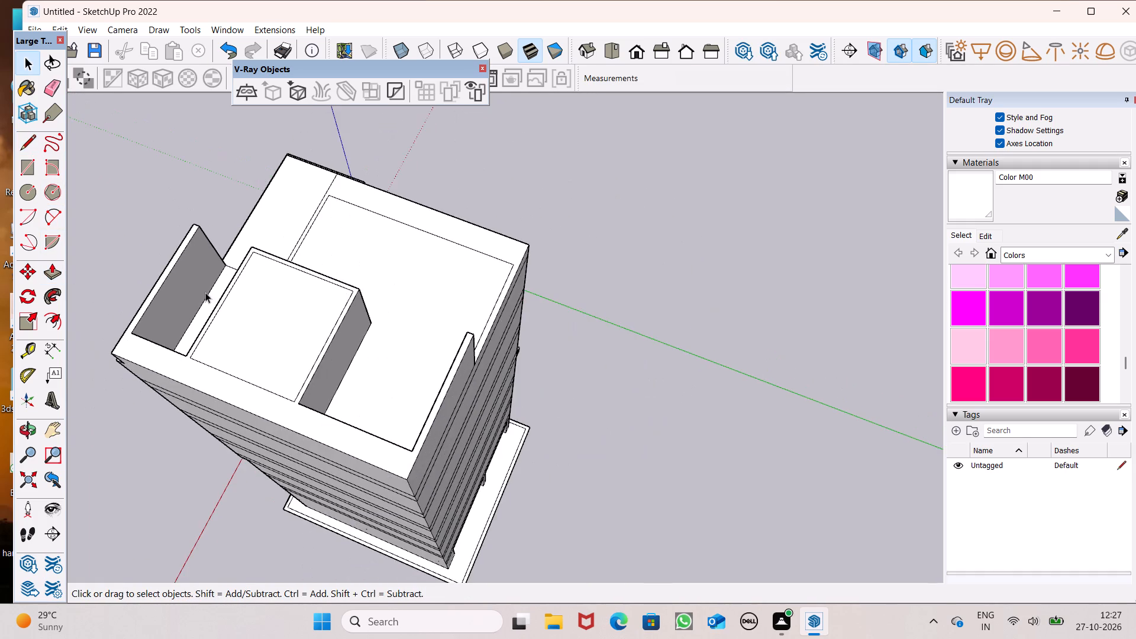
middle_drag(205, 292, 627, 170)
middle_drag(528, 259, 650, 185)
scroll(650, 185, up, 1)
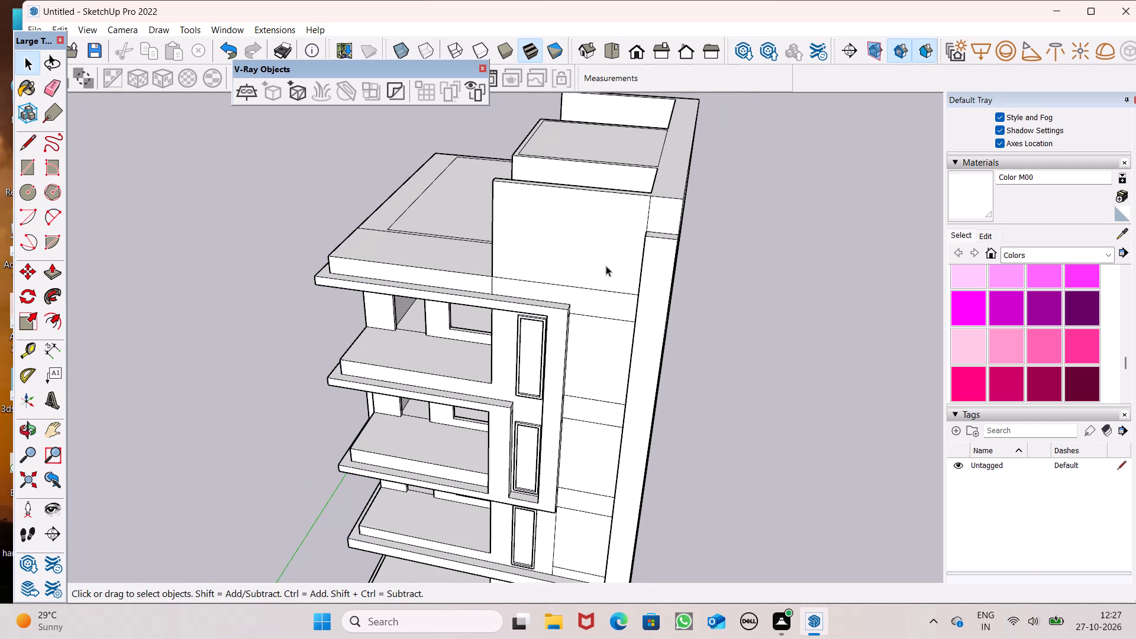
scroll(628, 345, down, 3)
middle_drag(642, 325, 658, 219)
scroll(659, 224, up, 1)
scroll(627, 267, up, 1)
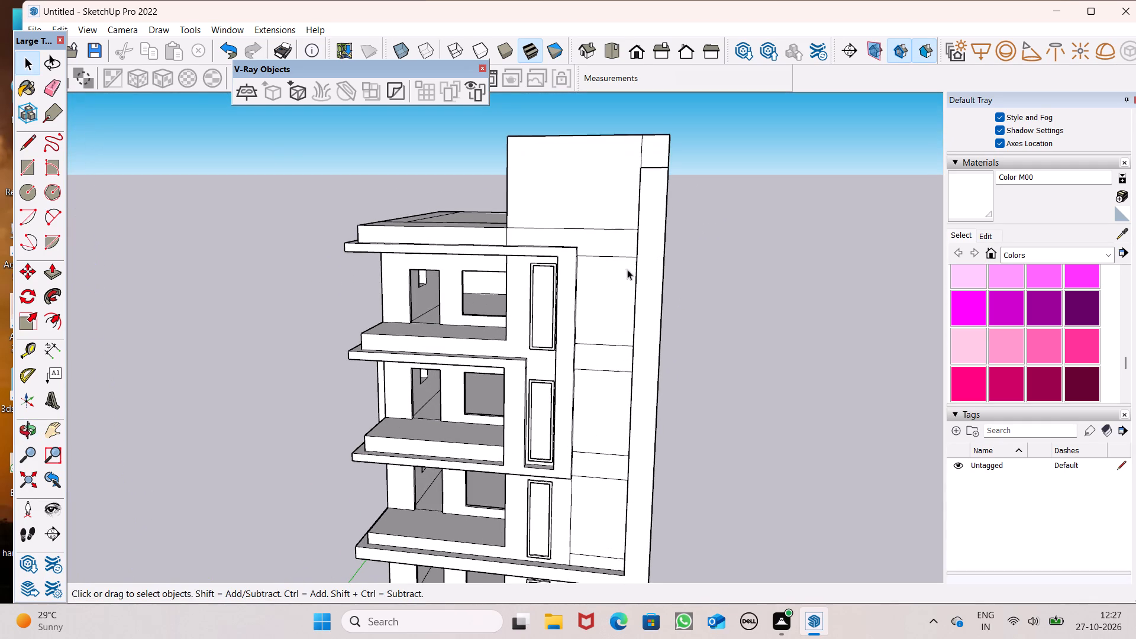
middle_drag(579, 285, 586, 325)
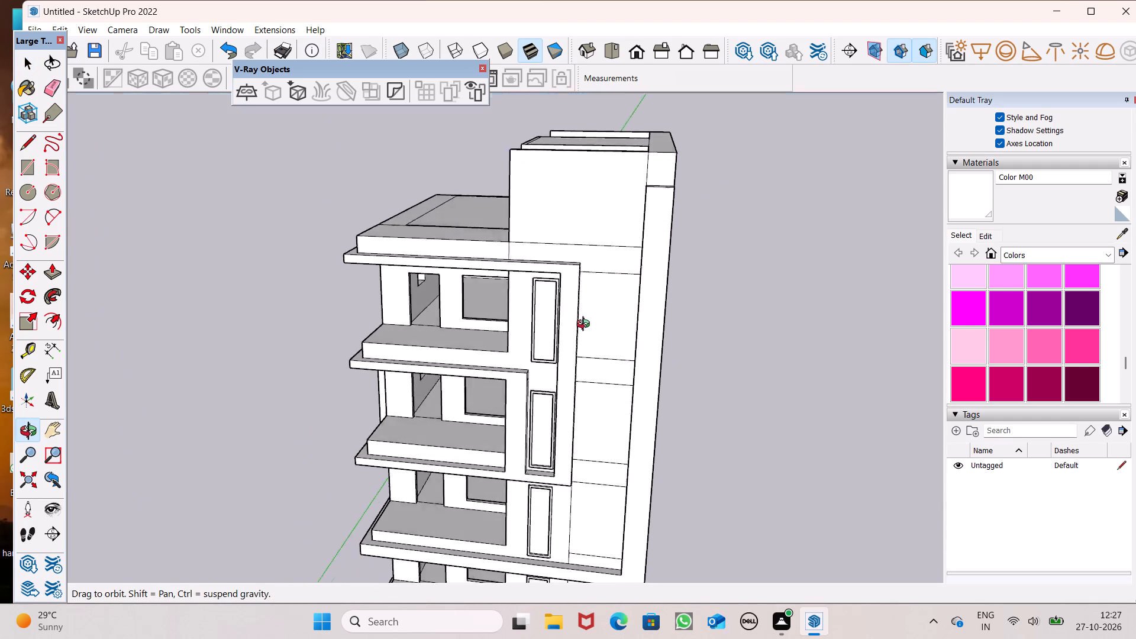
middle_drag(586, 325, 591, 334)
click(28, 146)
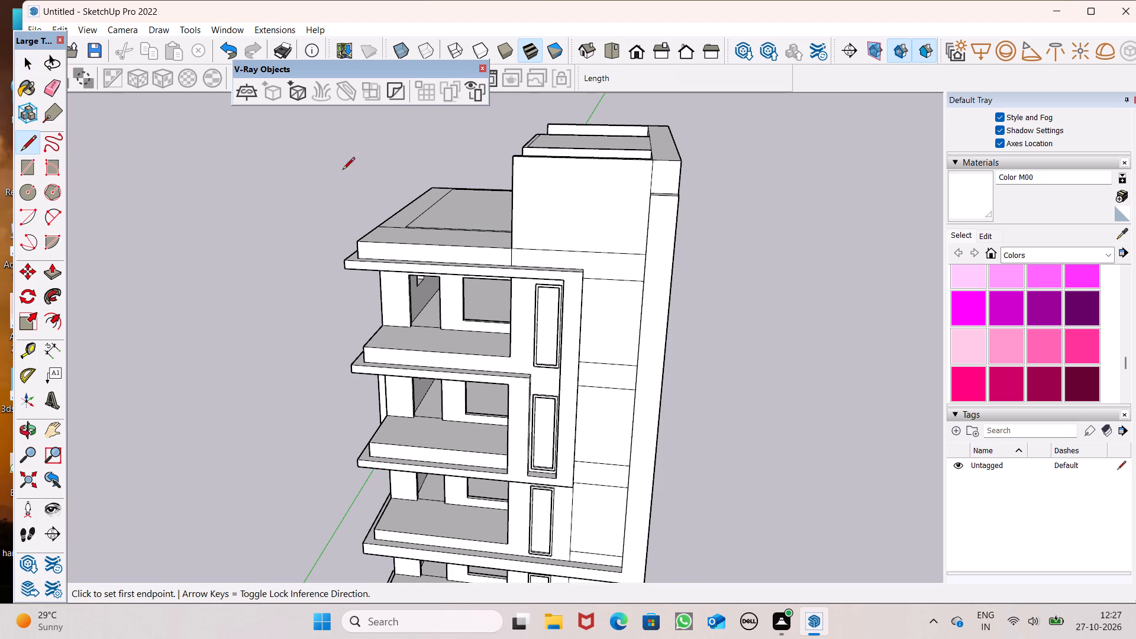
scroll(431, 195, up, 1)
middle_drag(432, 195, 449, 266)
scroll(538, 257, up, 4)
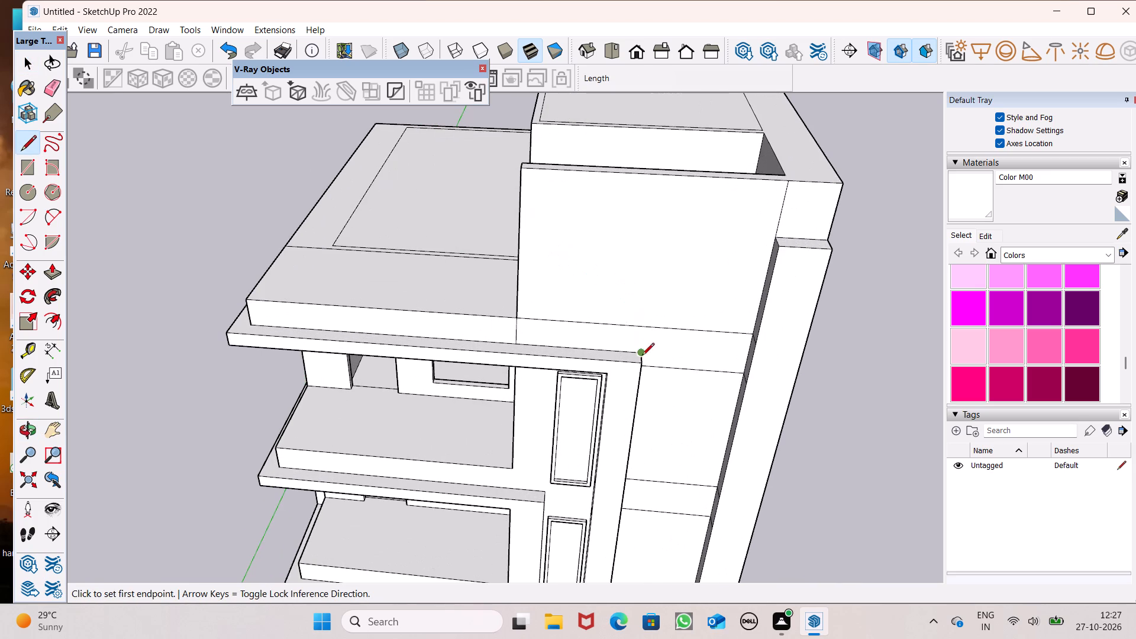
drag(637, 353, 640, 344)
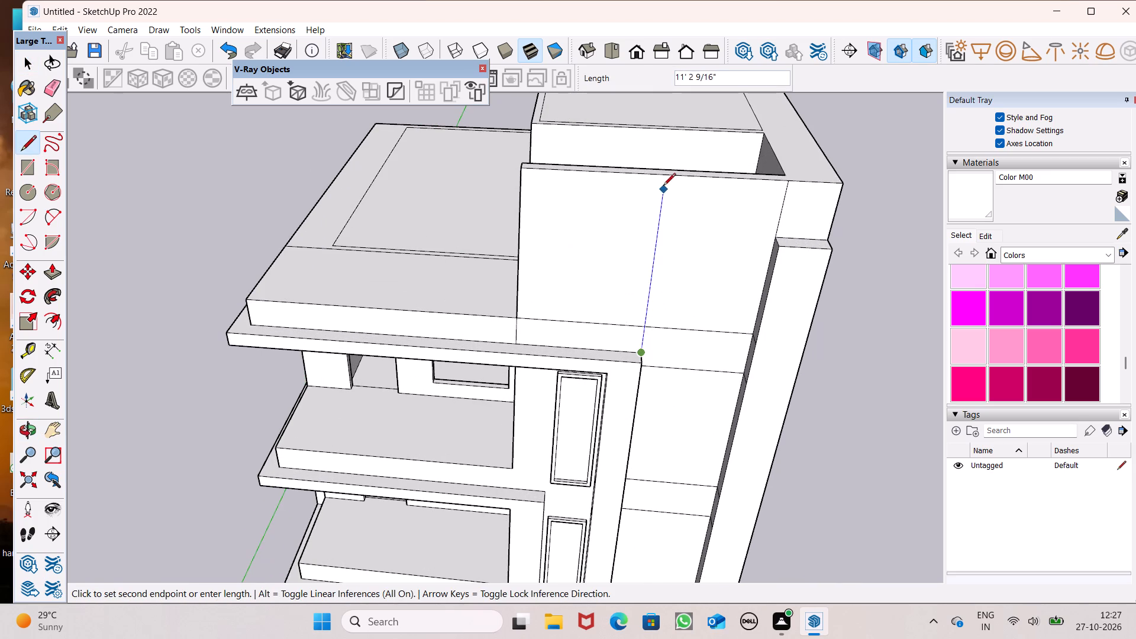
click(661, 178)
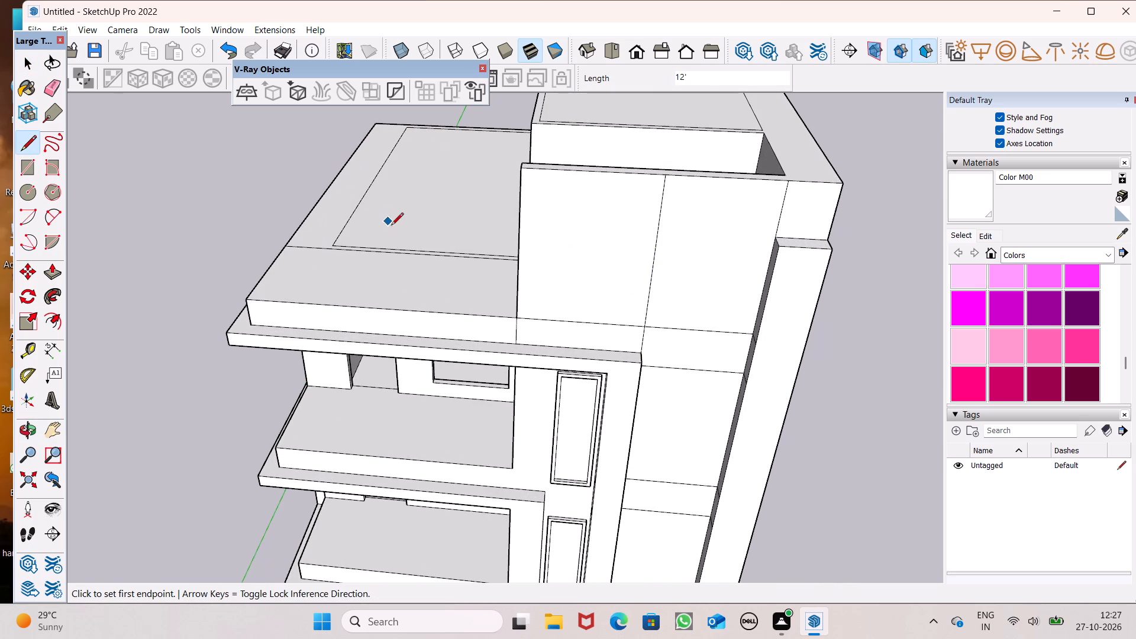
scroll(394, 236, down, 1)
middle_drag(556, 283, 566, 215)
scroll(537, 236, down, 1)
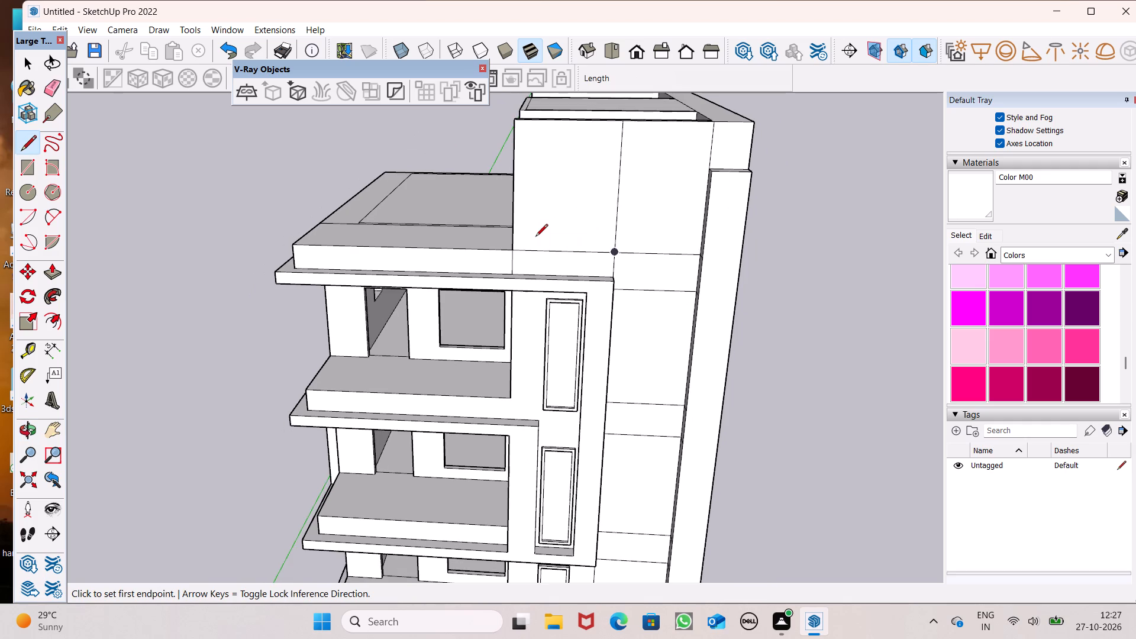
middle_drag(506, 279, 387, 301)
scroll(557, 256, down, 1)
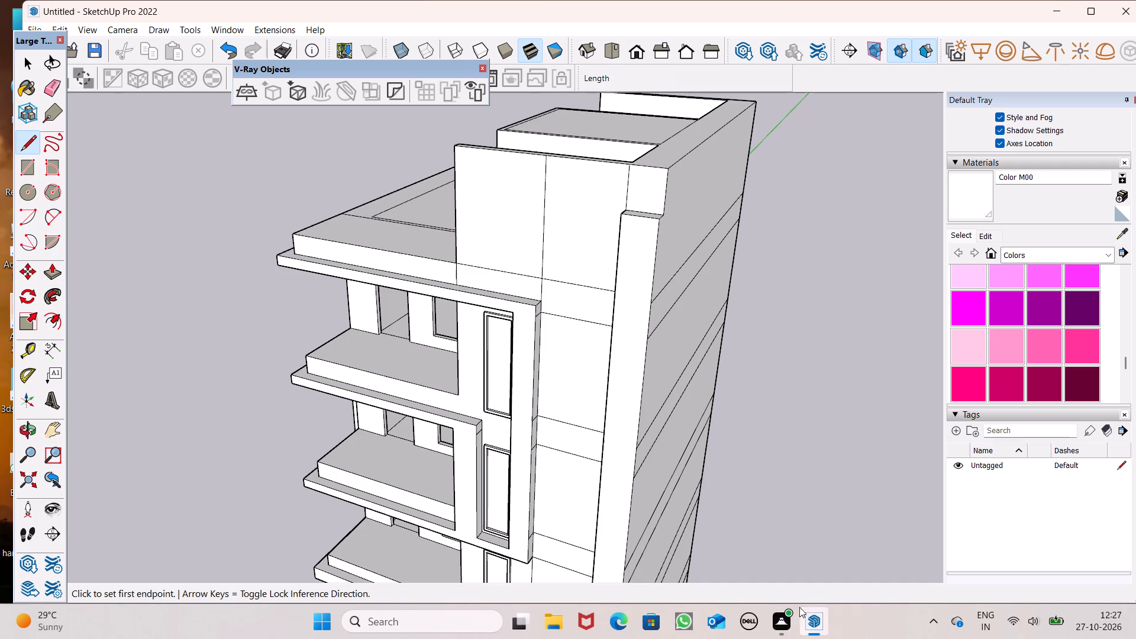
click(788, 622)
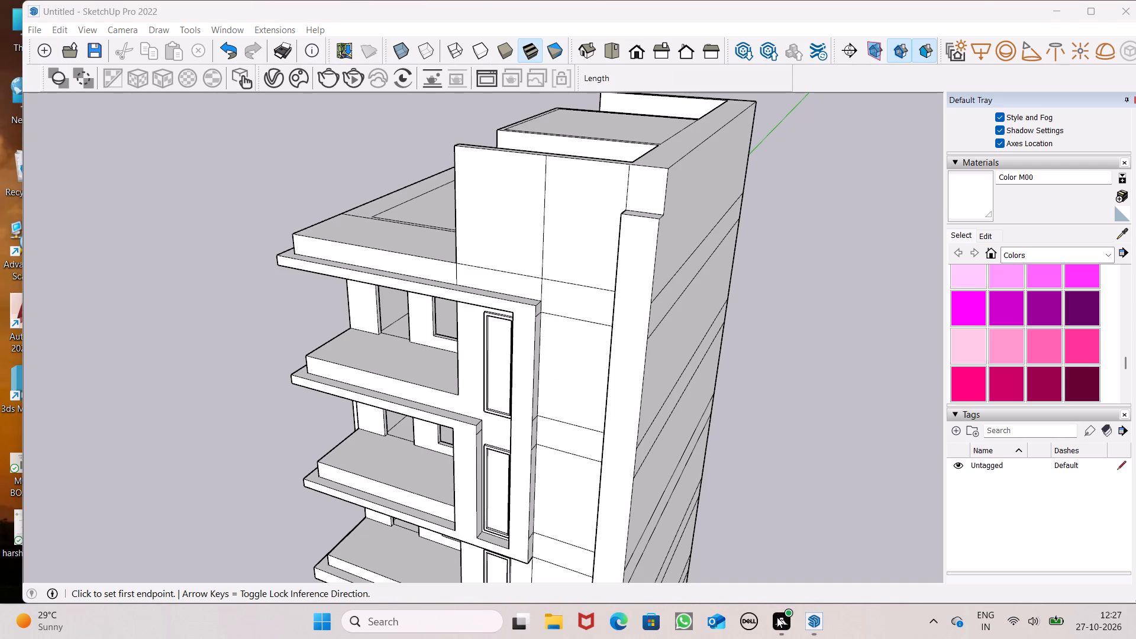
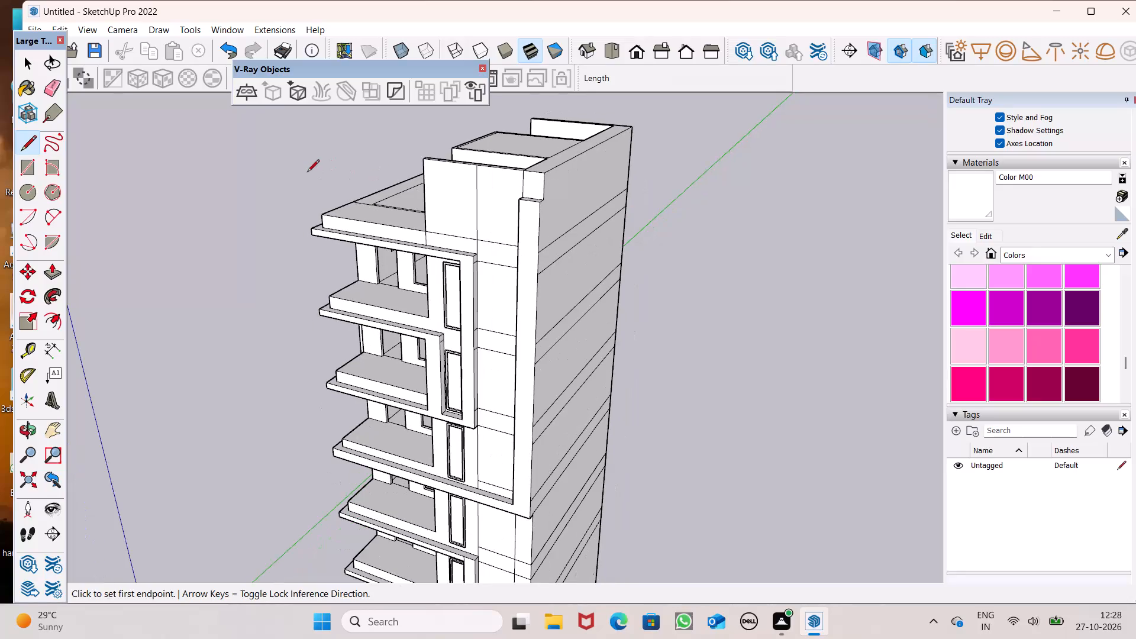
Draw a horizontal rectangle about 3' 7" by 9" near the upper front wall's top, straddling its vertical dividing line.
middle_drag(388, 211, 473, 191)
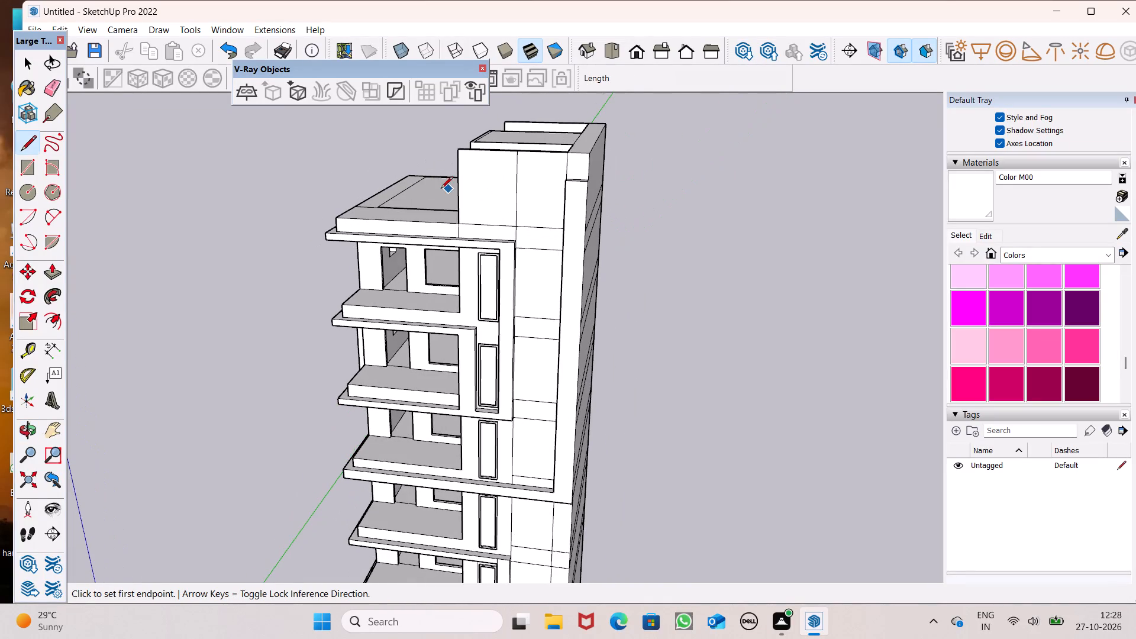
scroll(499, 180, up, 5)
middle_drag(551, 190, 574, 217)
scroll(573, 201, up, 2)
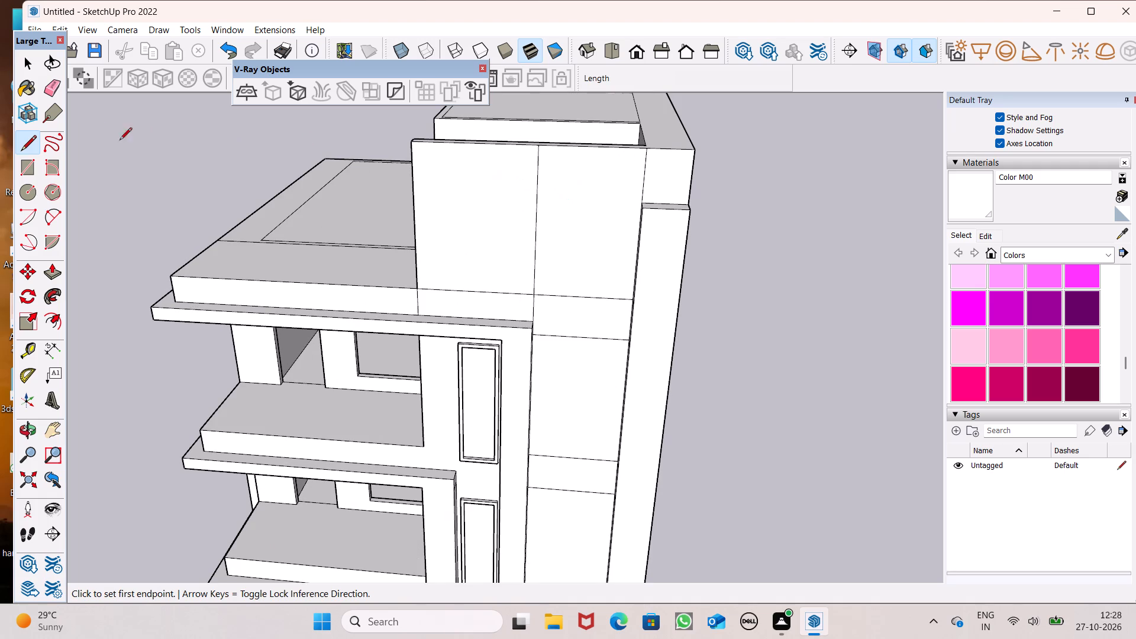
click(30, 163)
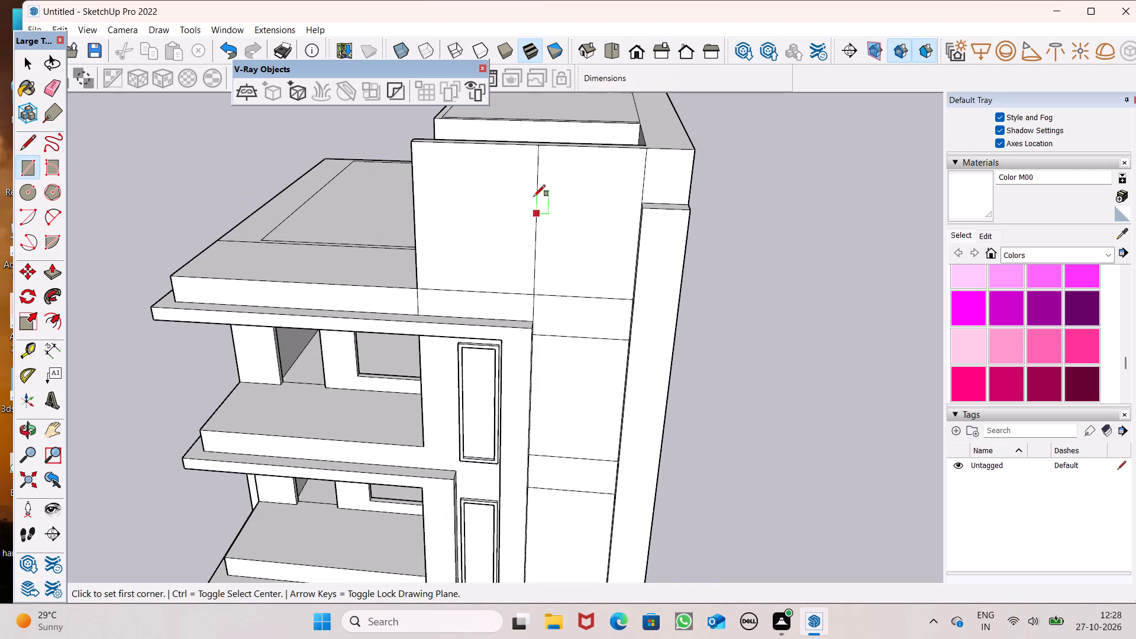
scroll(529, 170, up, 4)
click(488, 162)
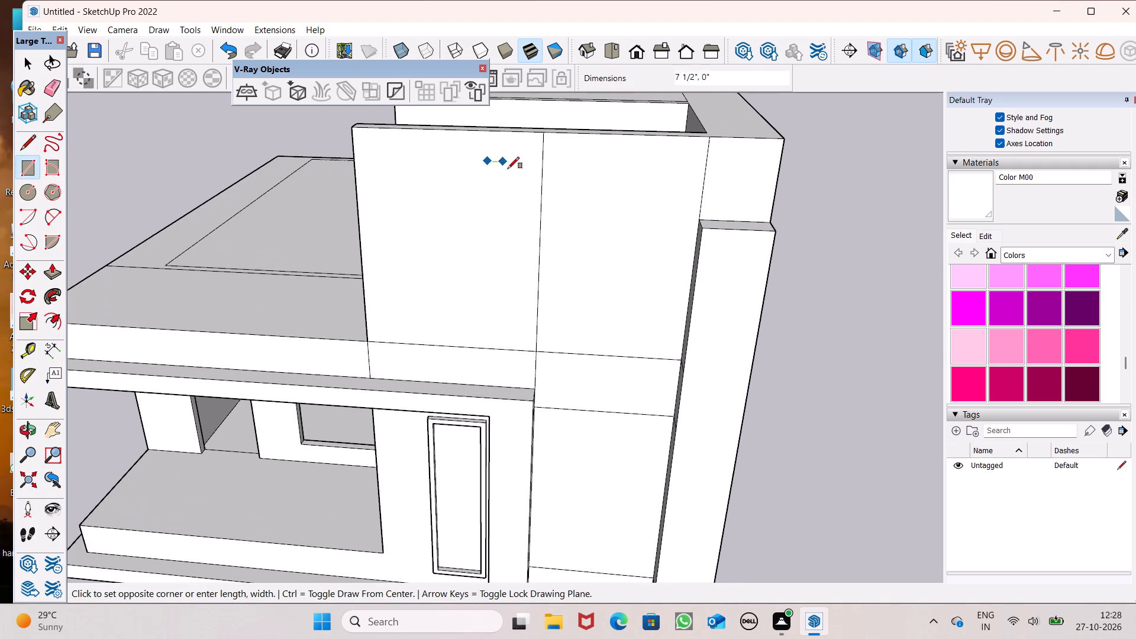
click(573, 183)
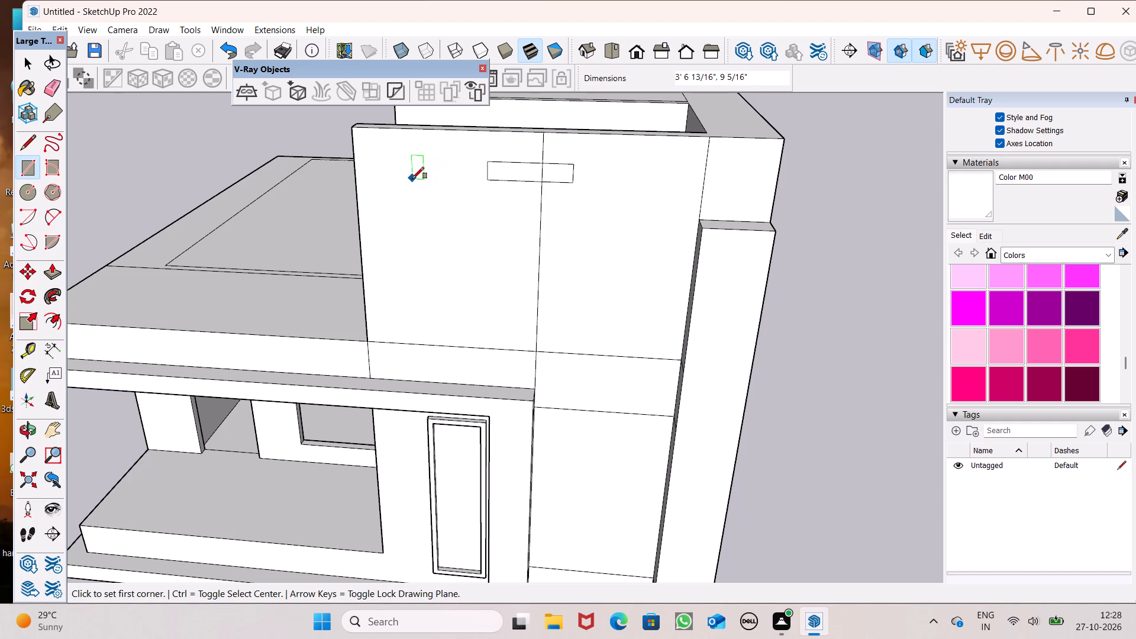
key(space)
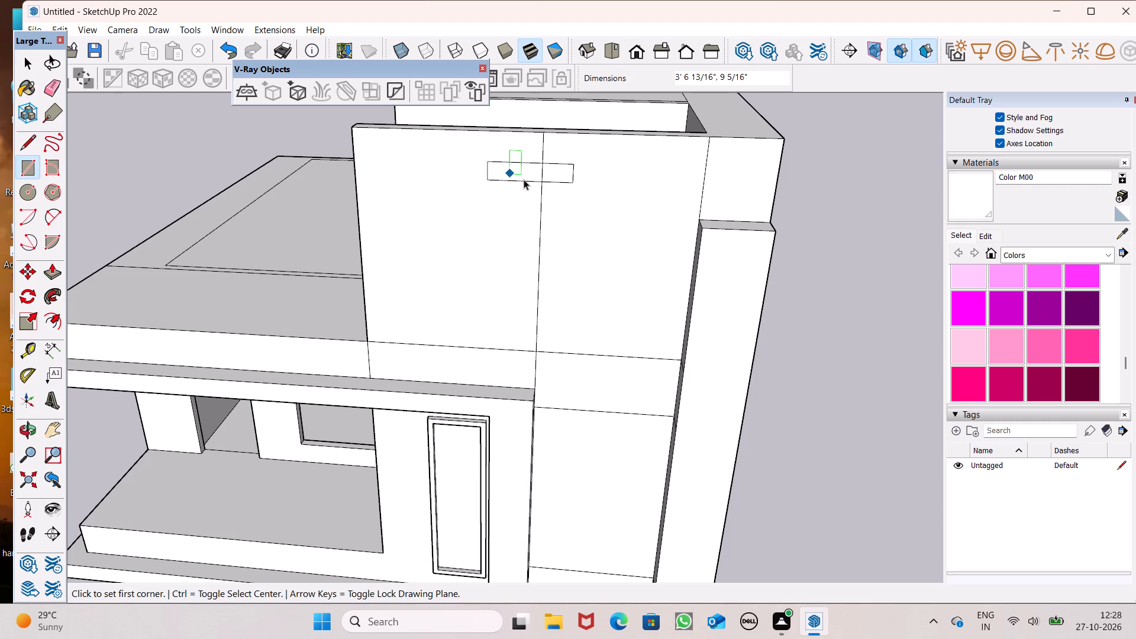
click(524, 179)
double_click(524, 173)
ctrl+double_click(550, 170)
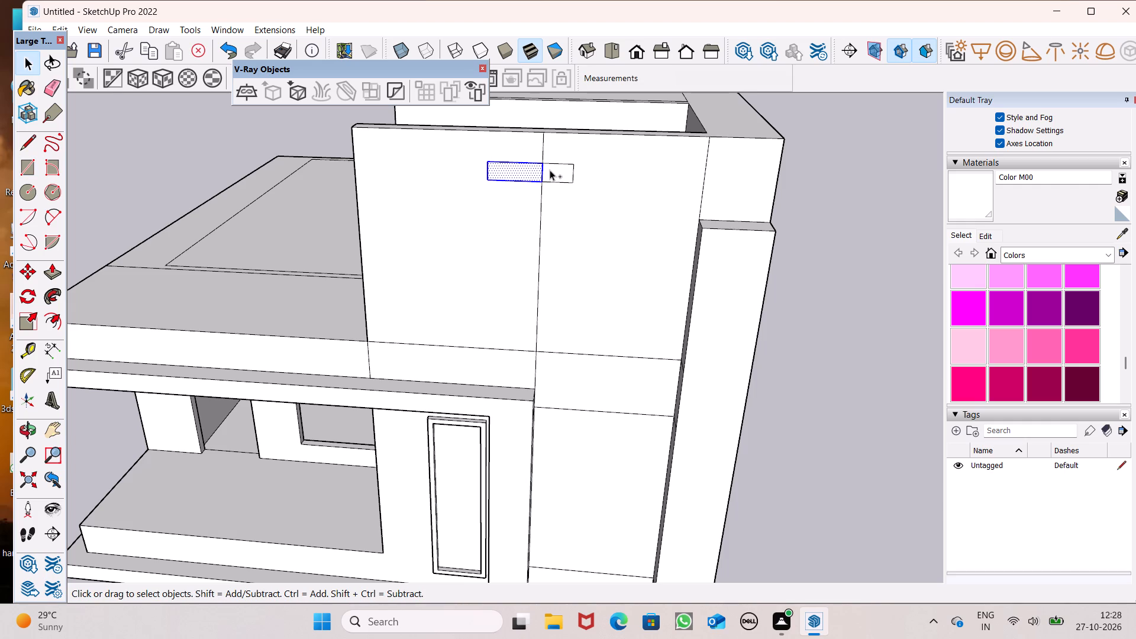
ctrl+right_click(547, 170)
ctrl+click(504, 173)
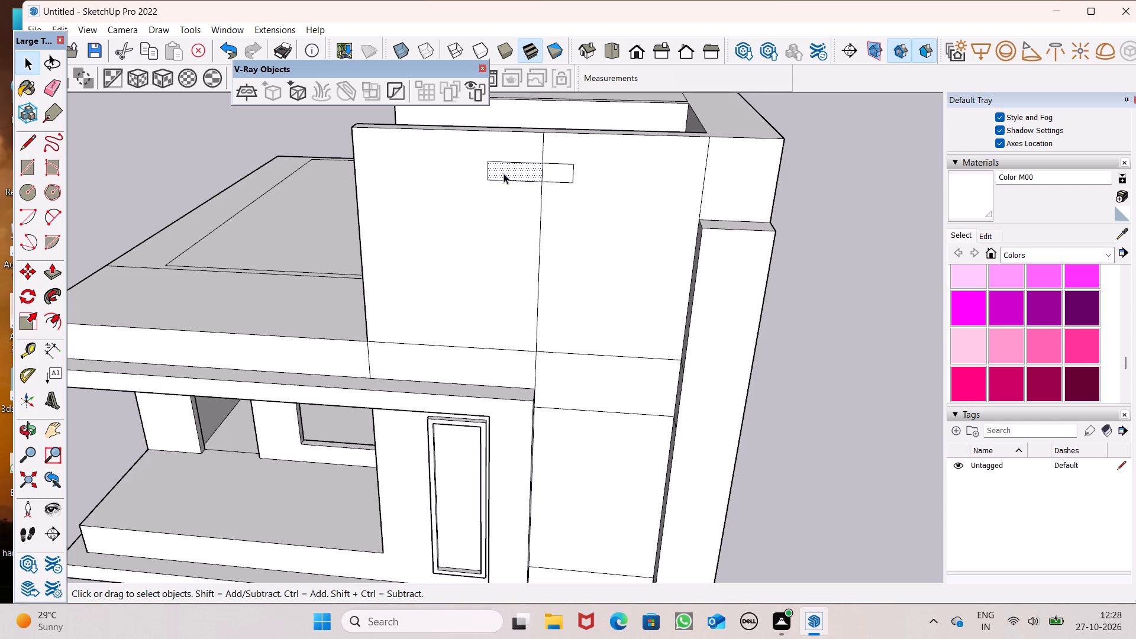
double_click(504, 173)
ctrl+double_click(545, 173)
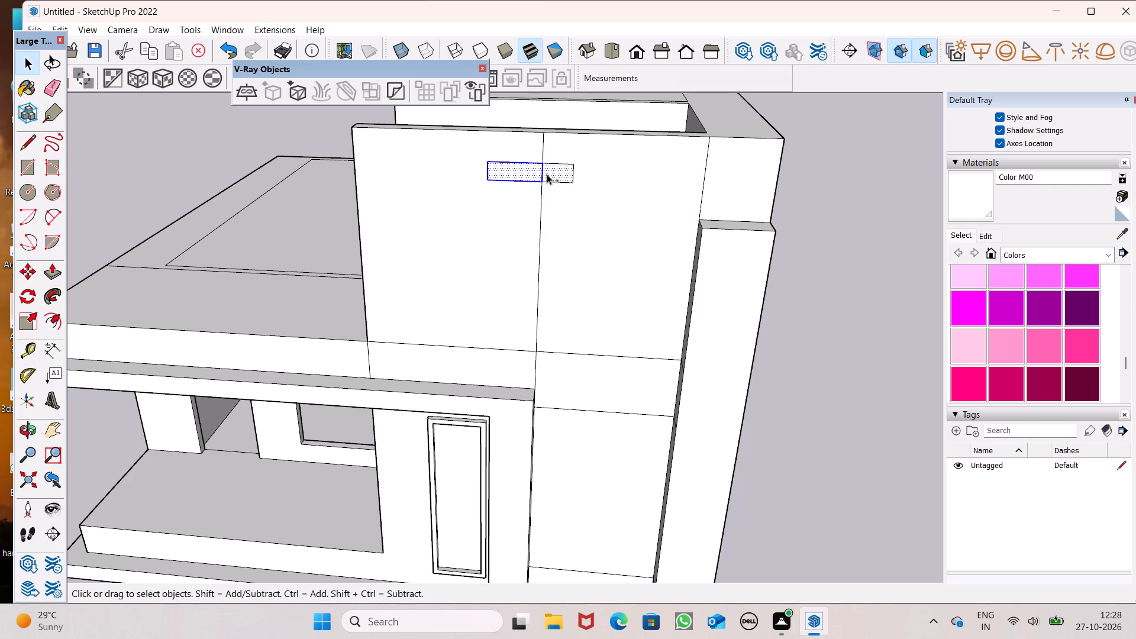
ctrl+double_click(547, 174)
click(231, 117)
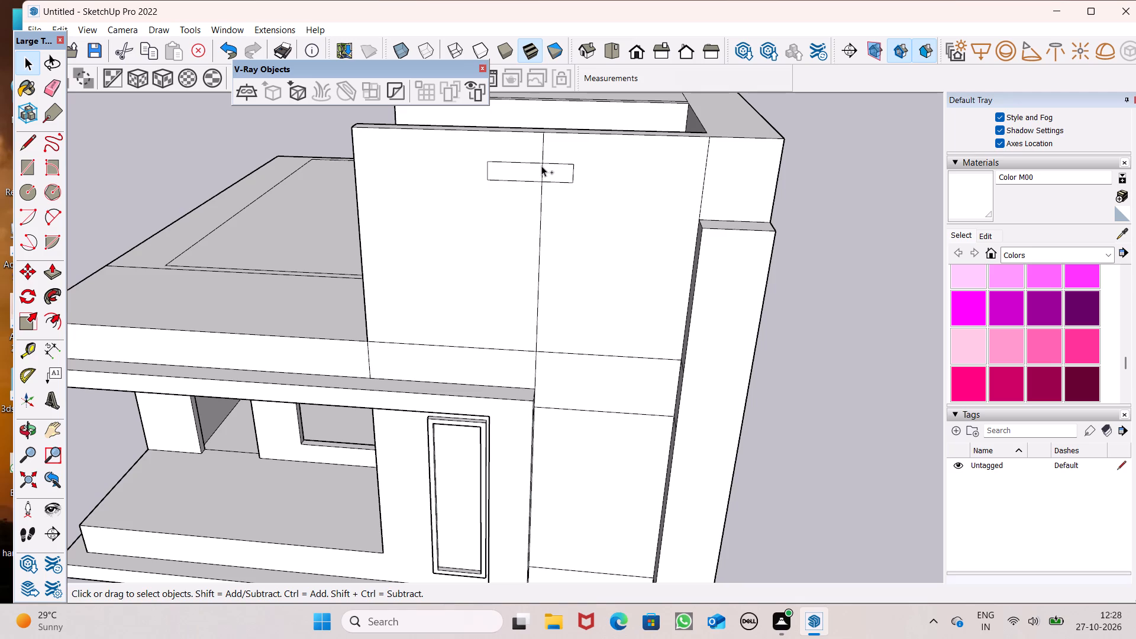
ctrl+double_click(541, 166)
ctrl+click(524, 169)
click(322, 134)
Copy both halves of the wall rectangle about 1' 4" straight down.
double_click(512, 172)
ctrl+double_click(551, 169)
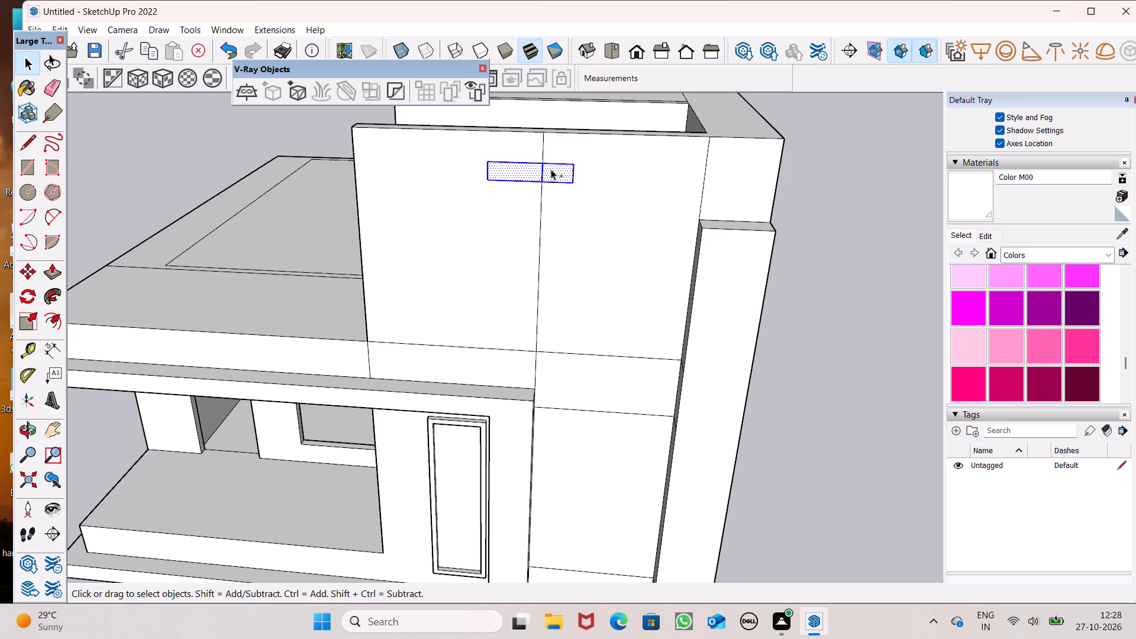
key(m)
key(Return)
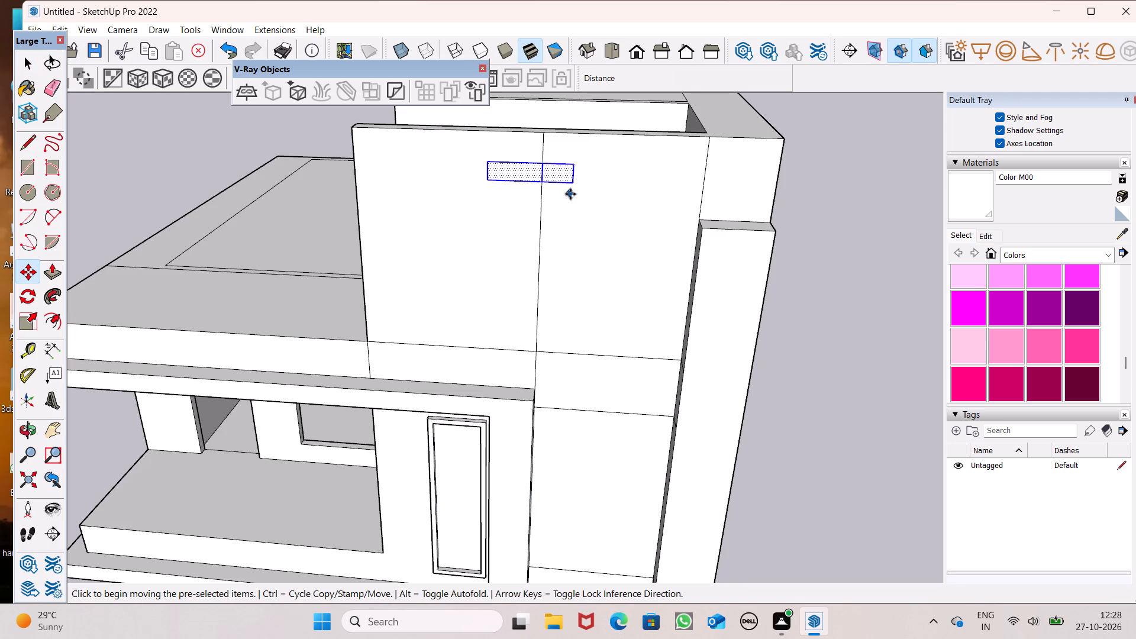
drag(576, 185, 585, 213)
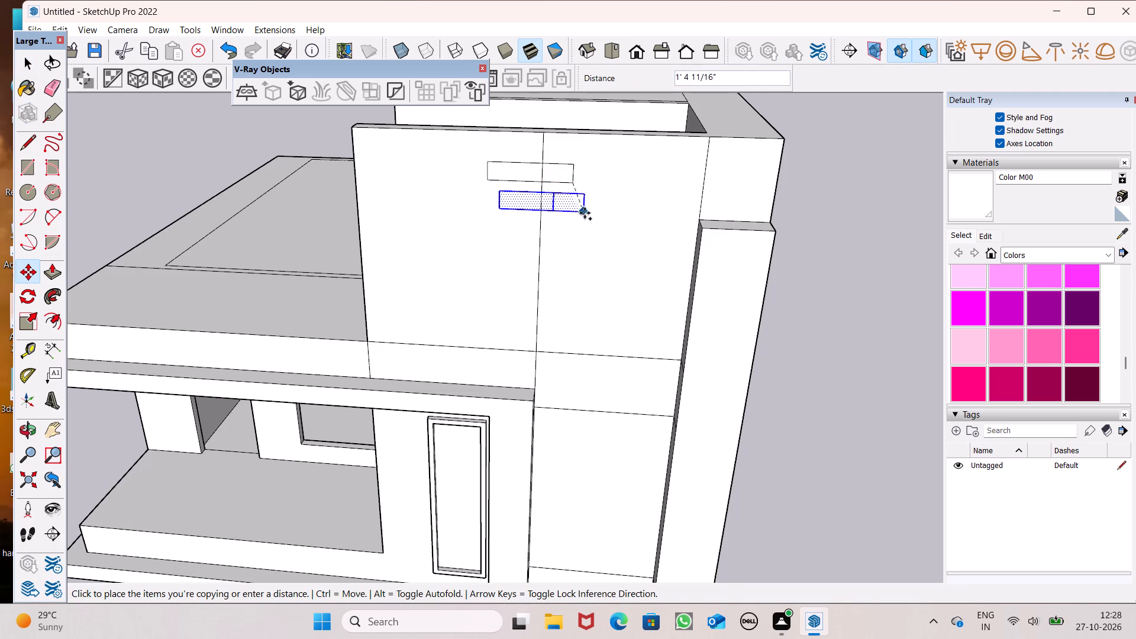
drag(585, 213, 578, 214)
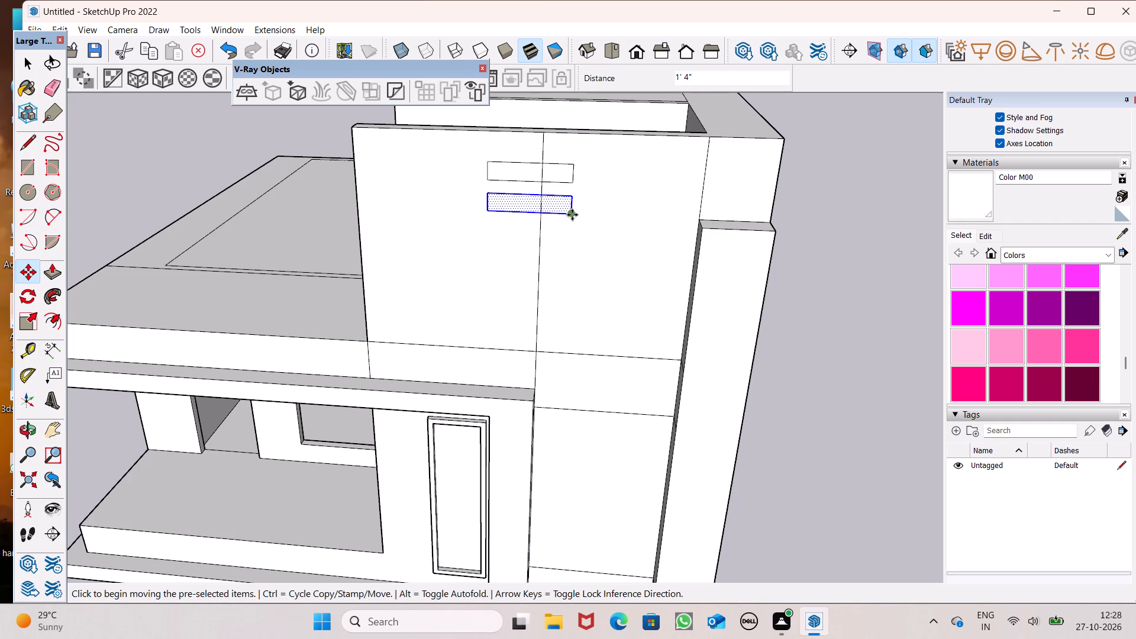
Copy the lower rectangle straight down once more to make a third, about evenly spaced rectangle on the upper front wall.
ctrl+drag(572, 215, 582, 250)
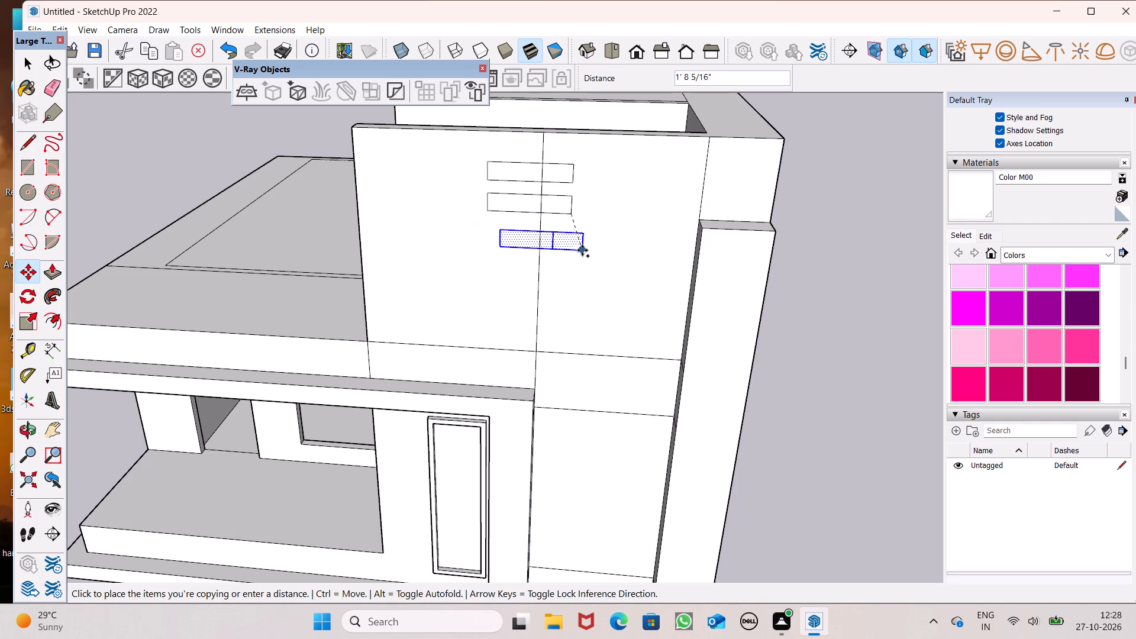
ctrl+drag(582, 250, 579, 244)
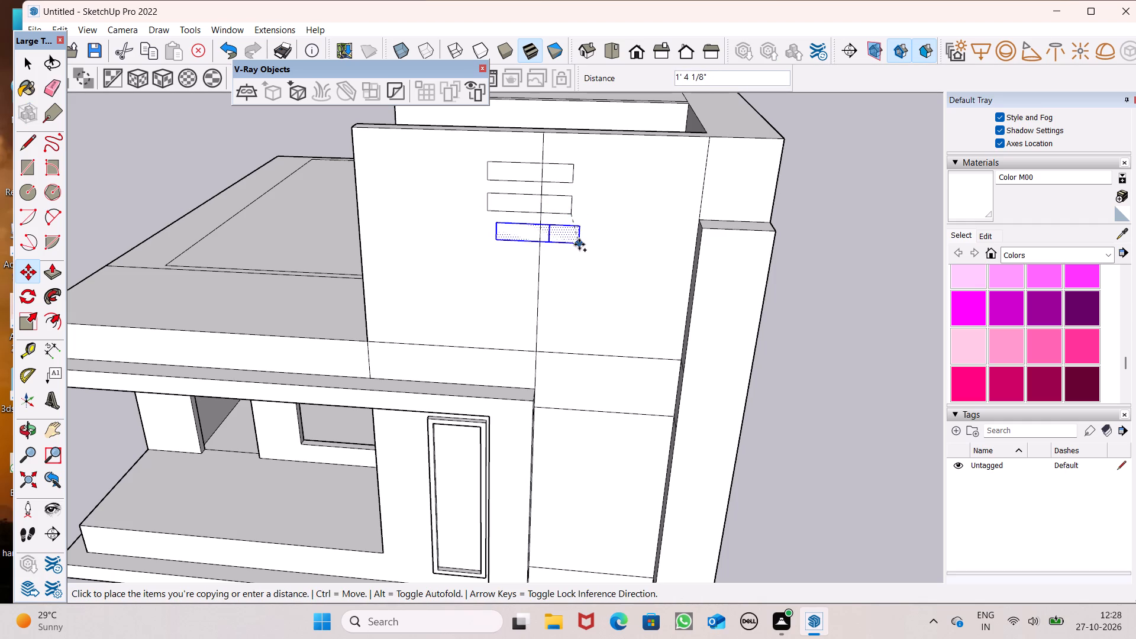
ctrl+drag(579, 244, 577, 247)
key(space)
click(916, 291)
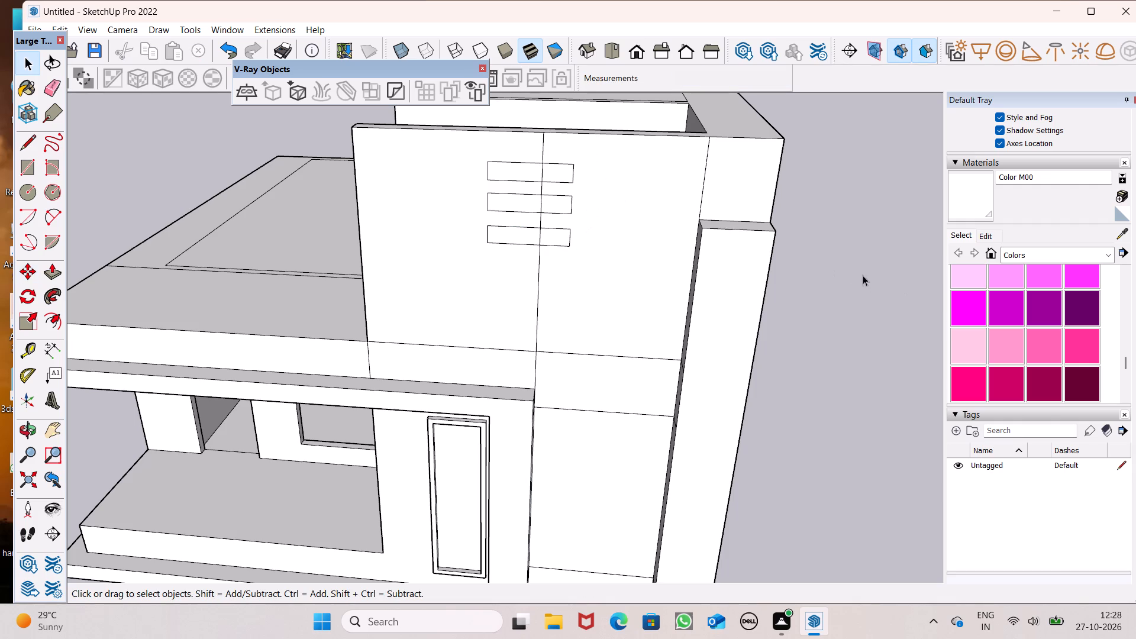
Erase the segments of the vertical dividing line inside the three wall rectangles.
click(56, 85)
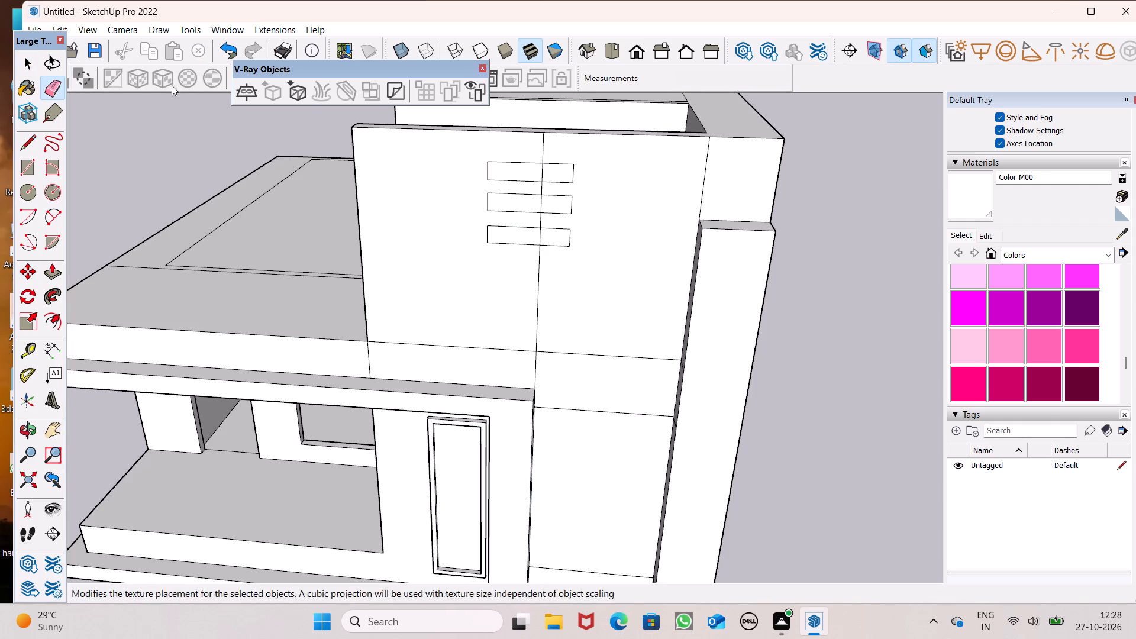
scroll(364, 121, up, 4)
drag(638, 198, 630, 200)
drag(637, 251, 628, 253)
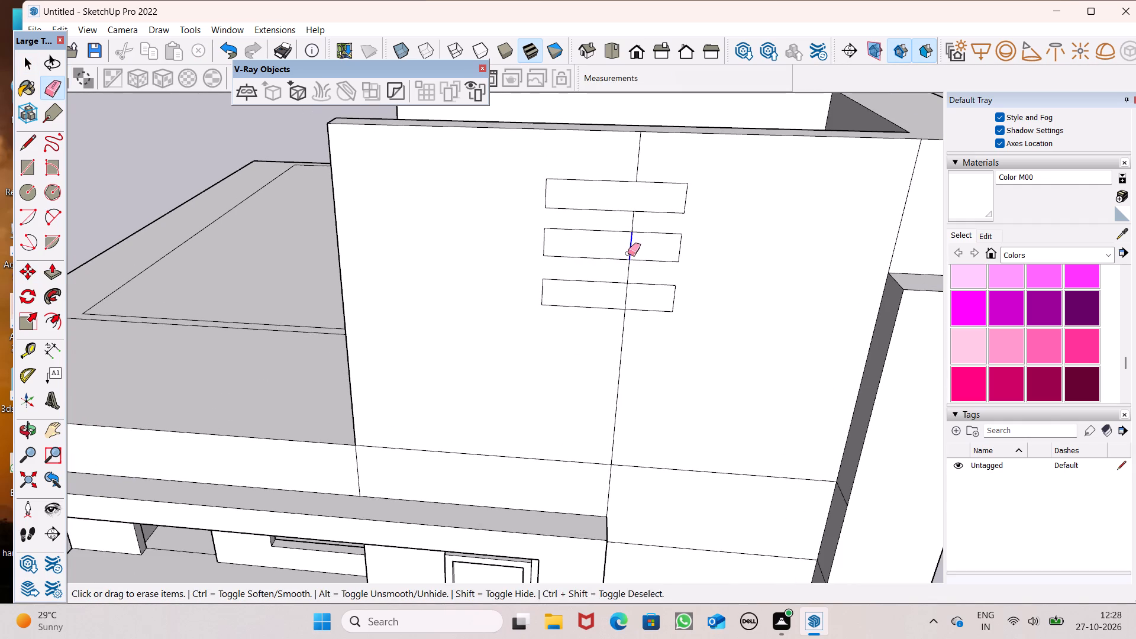
drag(628, 253, 630, 253)
drag(623, 296, 632, 293)
Push/pull each of the three rectangles about 4 11/16" outward from the wall to form projecting bars.
scroll(559, 202, down, 4)
middle_drag(571, 226, 612, 286)
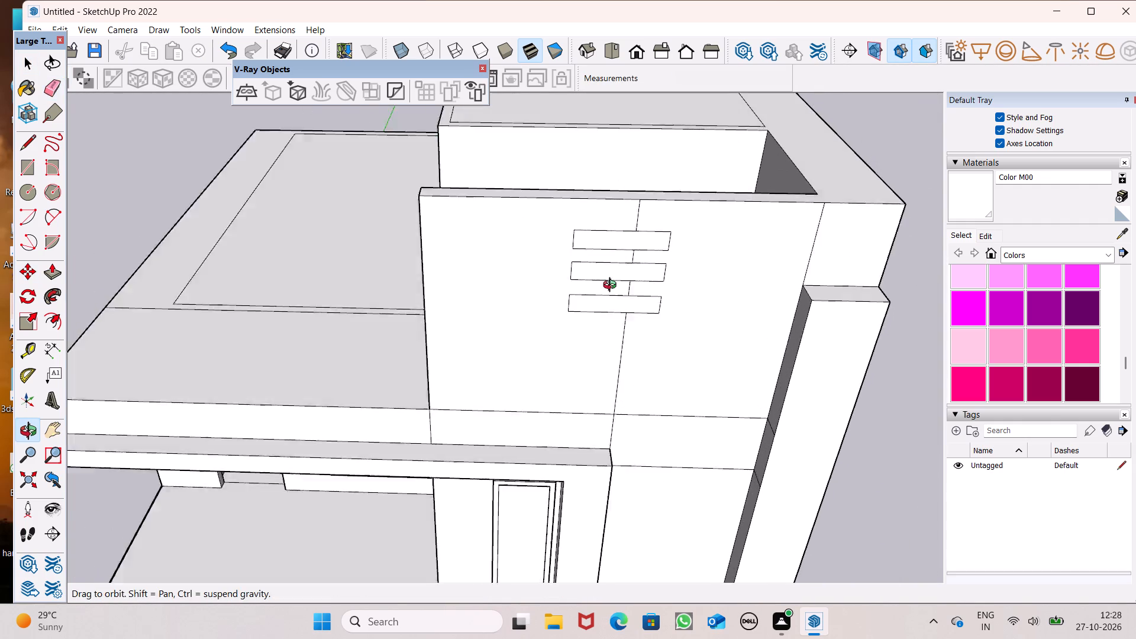
middle_drag(612, 286, 615, 289)
scroll(615, 290, up, 1)
click(57, 279)
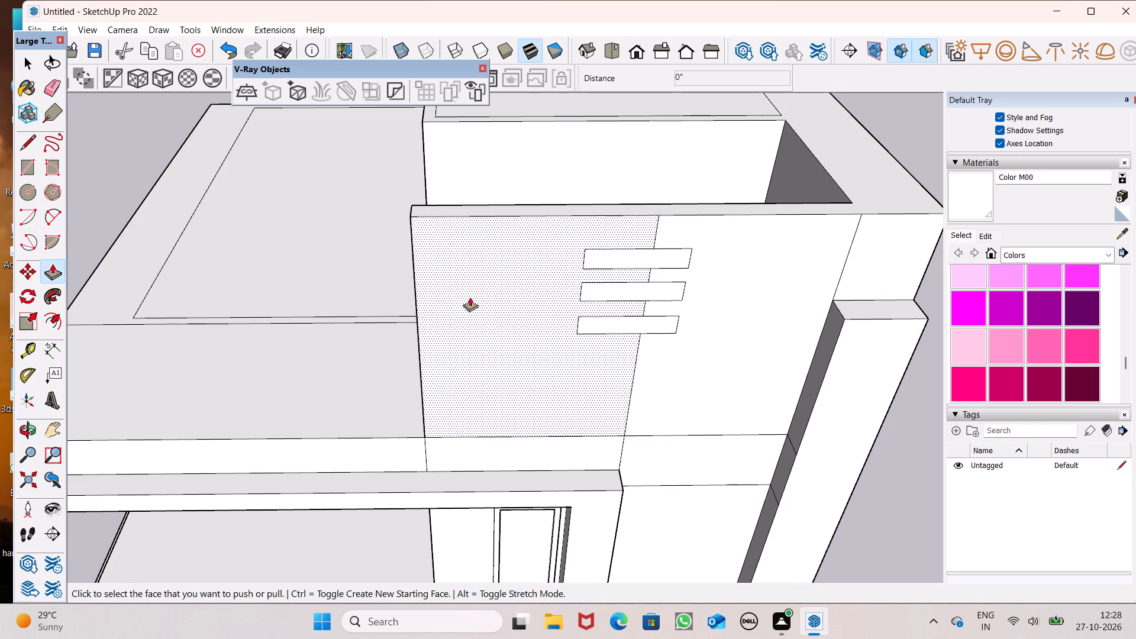
drag(635, 257, 637, 264)
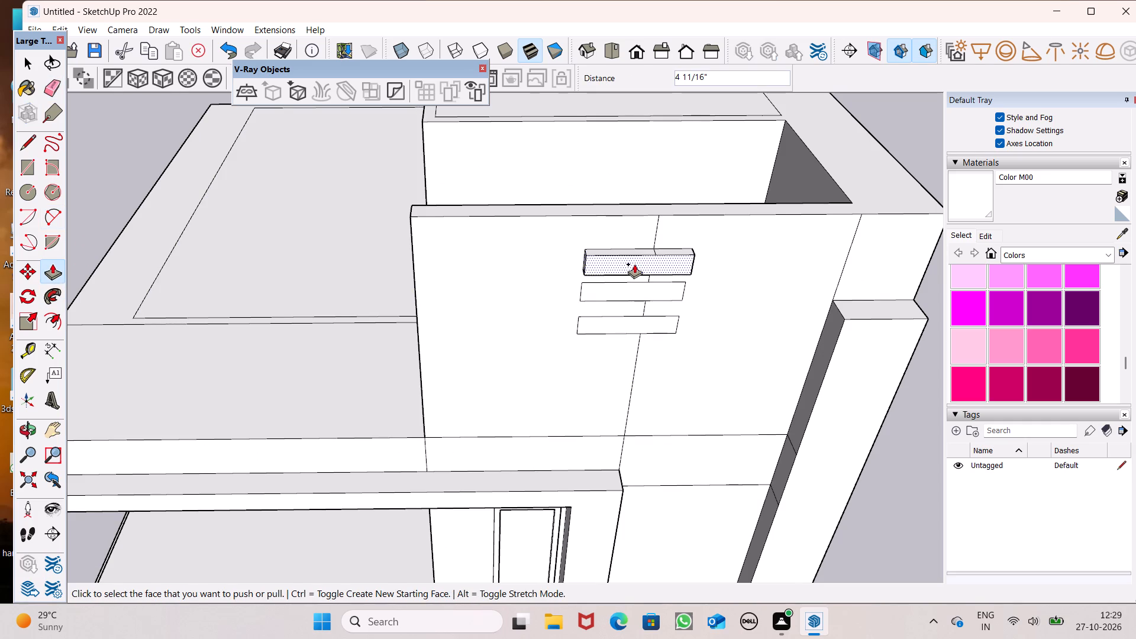
drag(633, 288, 653, 273)
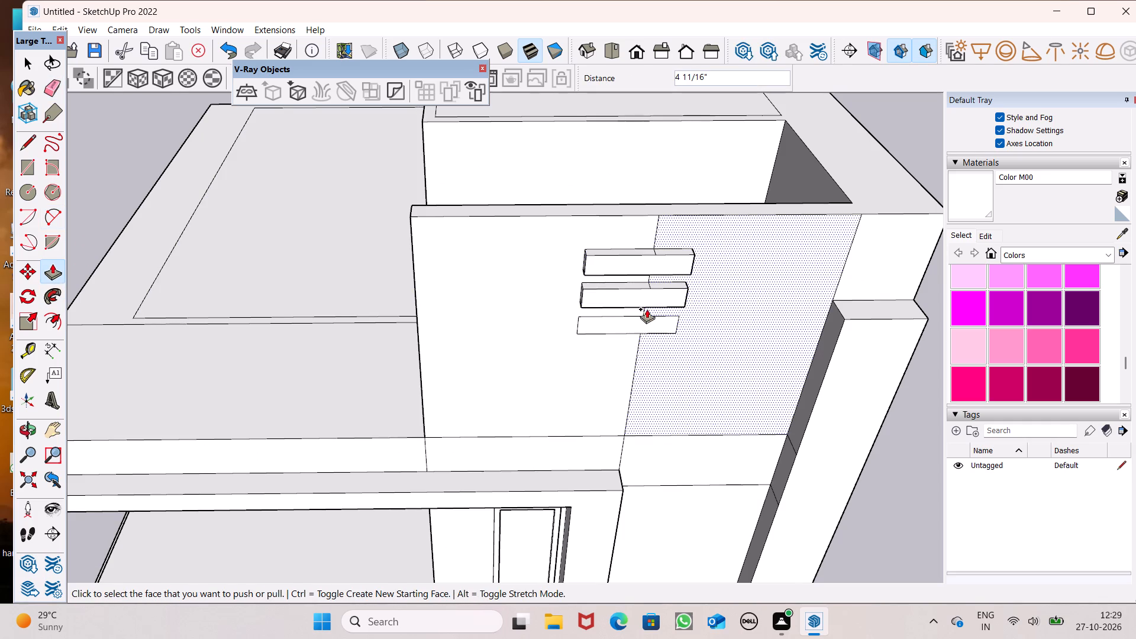
drag(627, 324, 654, 300)
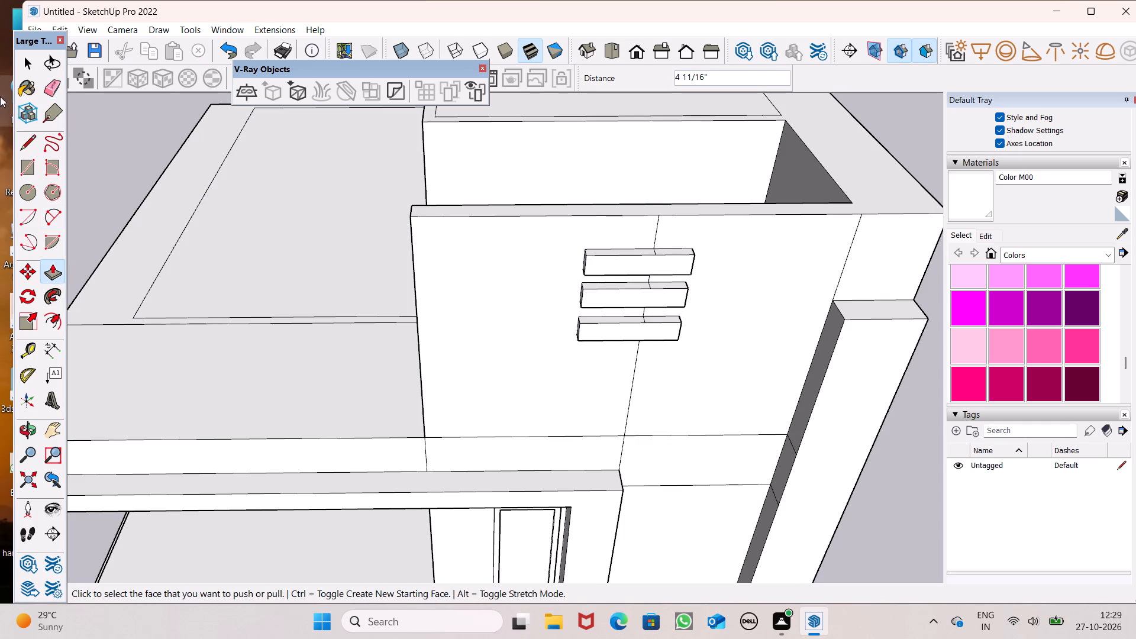
Erase the short dividing edges crossing the top faces of the three projecting bars.
click(43, 82)
scroll(654, 262, up, 7)
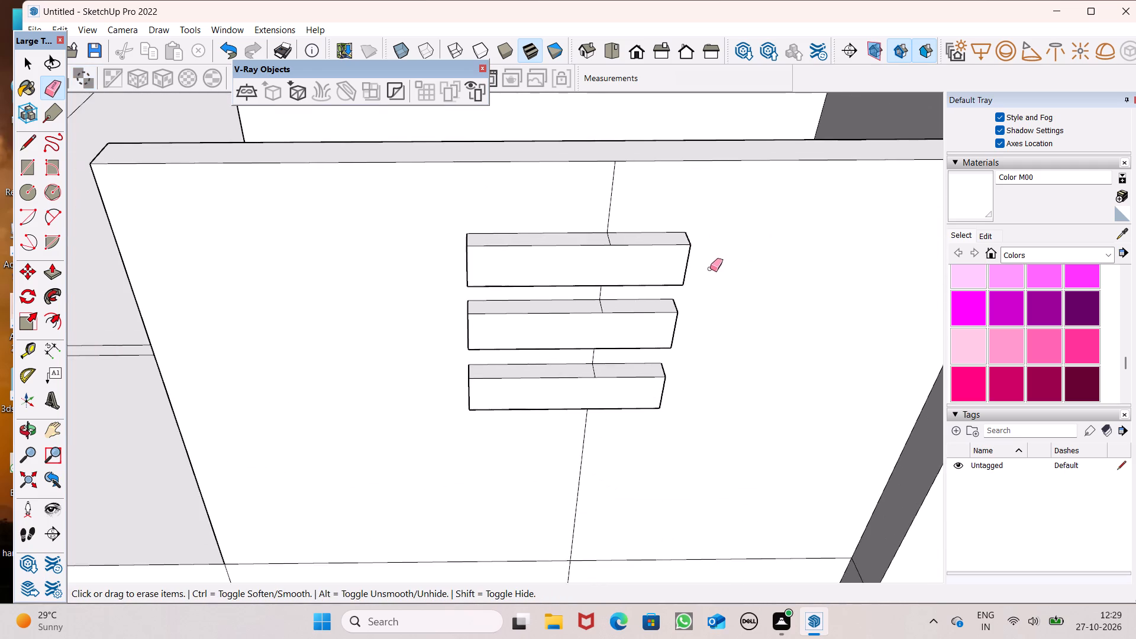
scroll(644, 253, up, 6)
drag(579, 224, 589, 225)
drag(567, 350, 576, 352)
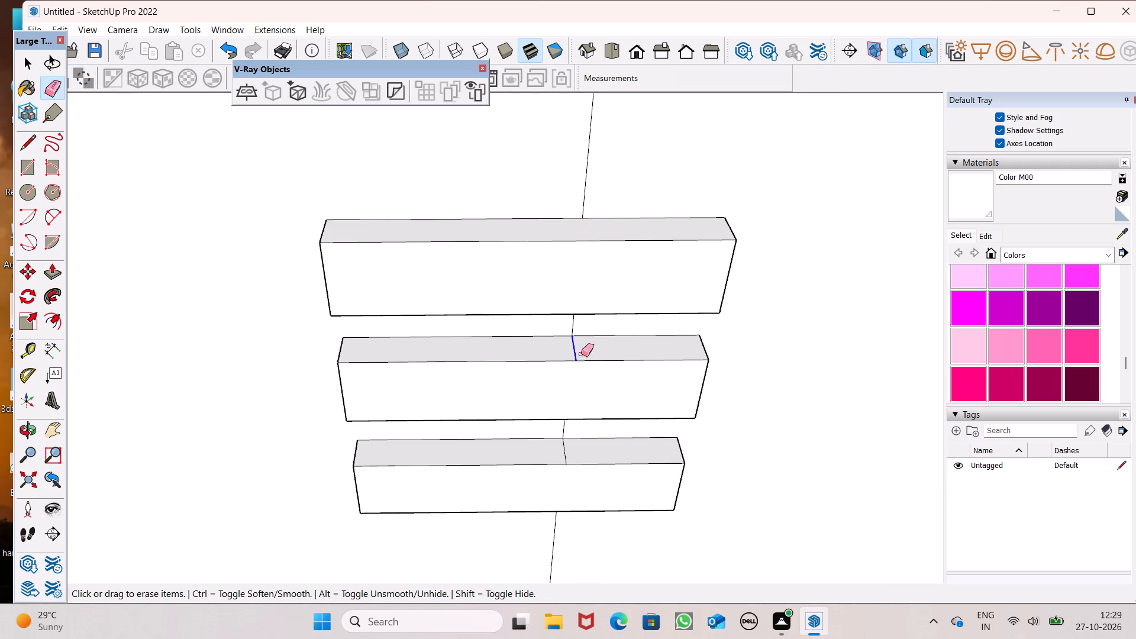
drag(565, 448, 550, 451)
Erase the short dividing edges crossing the undersides of the three projecting bars.
scroll(588, 357, down, 7)
middle_drag(607, 493, 594, 393)
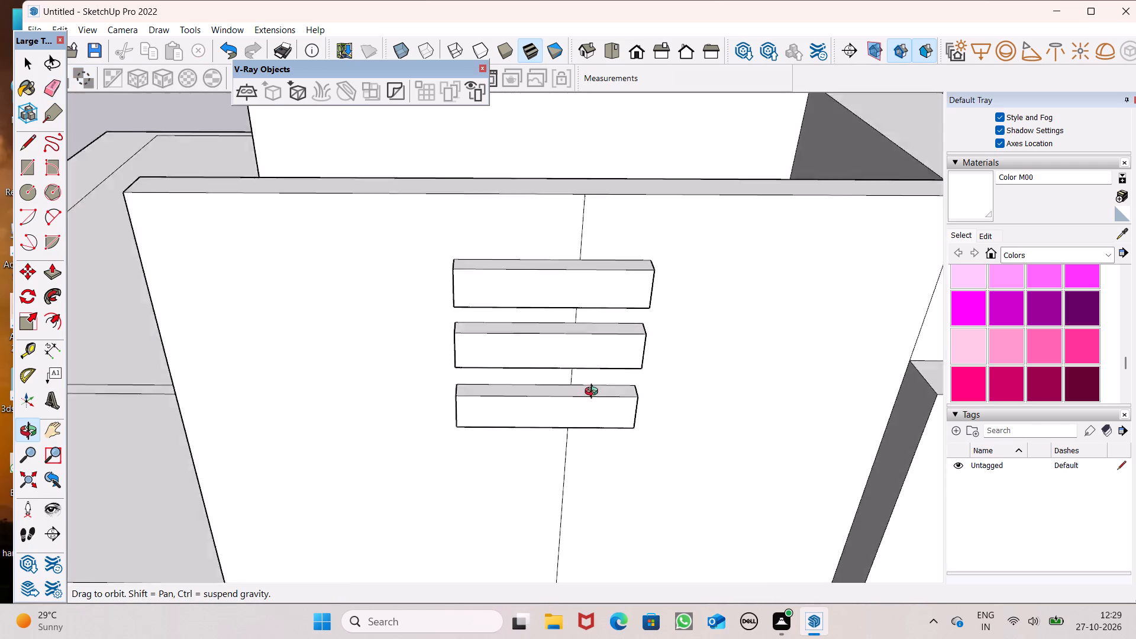
middle_drag(594, 393, 584, 186)
scroll(524, 300, up, 8)
scroll(575, 237, up, 3)
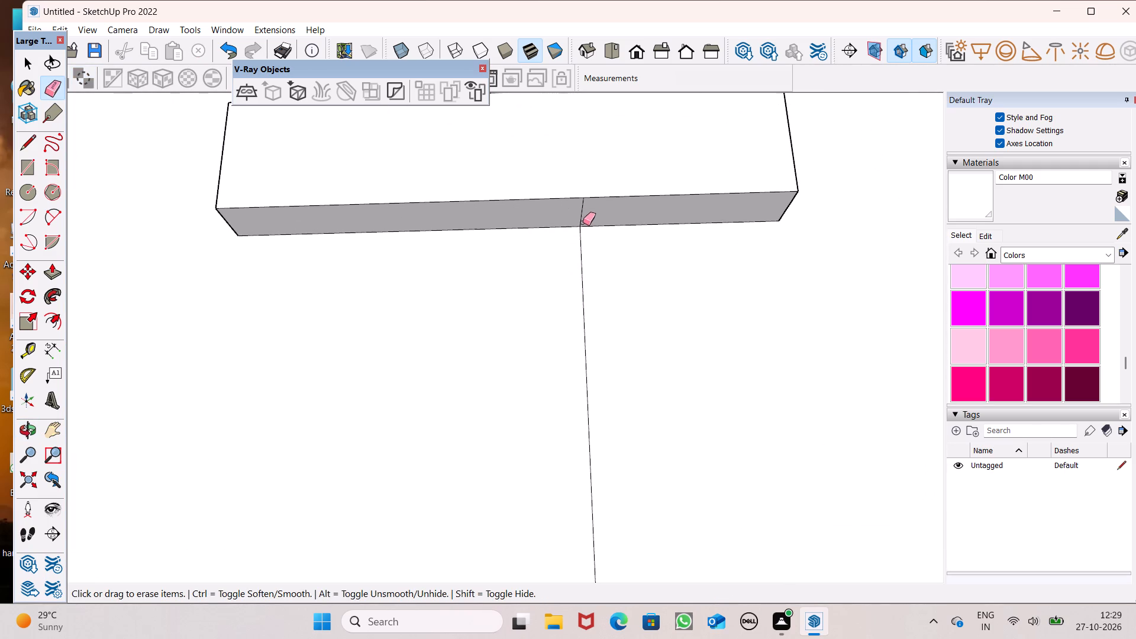
click(586, 214)
click(586, 213)
click(583, 213)
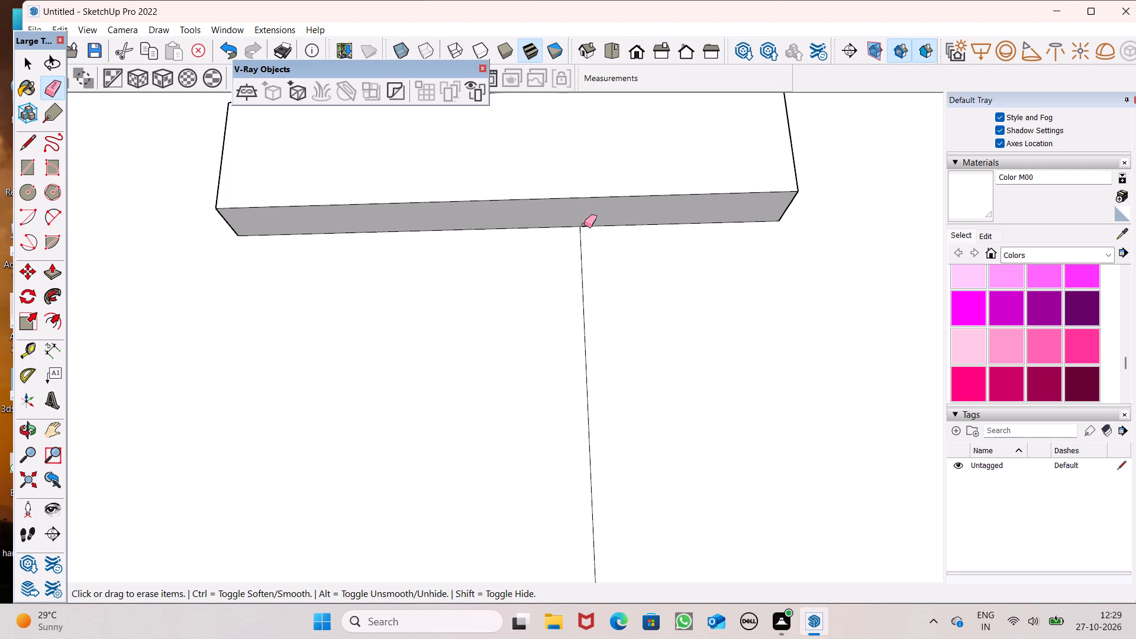
scroll(584, 243, down, 7)
scroll(586, 147, up, 7)
drag(578, 140, 566, 142)
scroll(298, 138, down, 7)
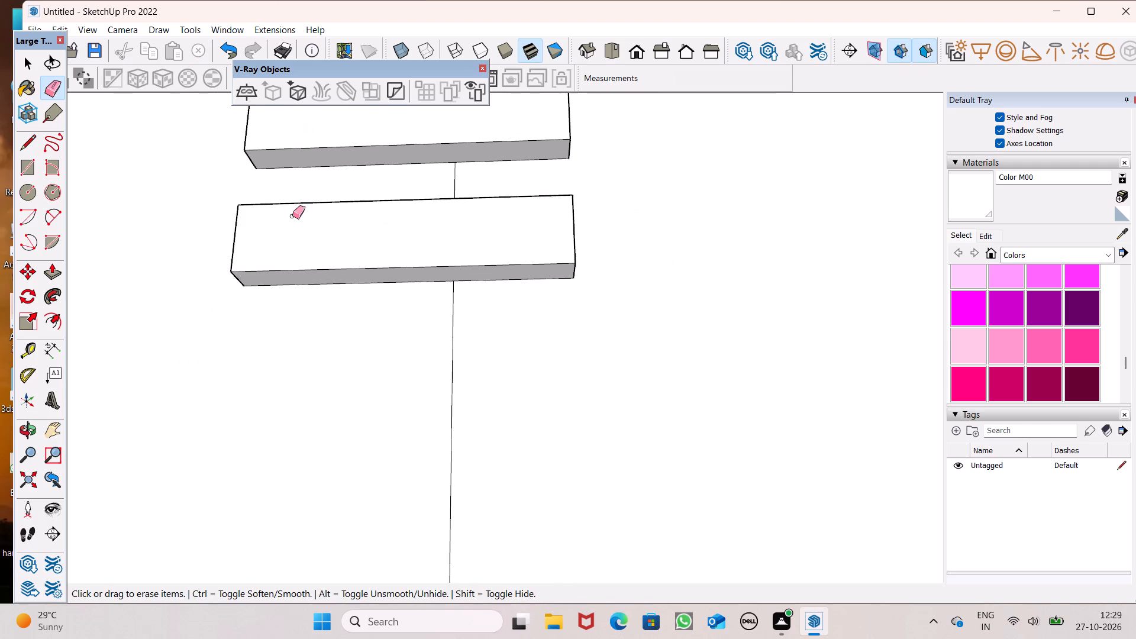
scroll(294, 237, down, 6)
scroll(325, 336, down, 4)
scroll(324, 197, up, 6)
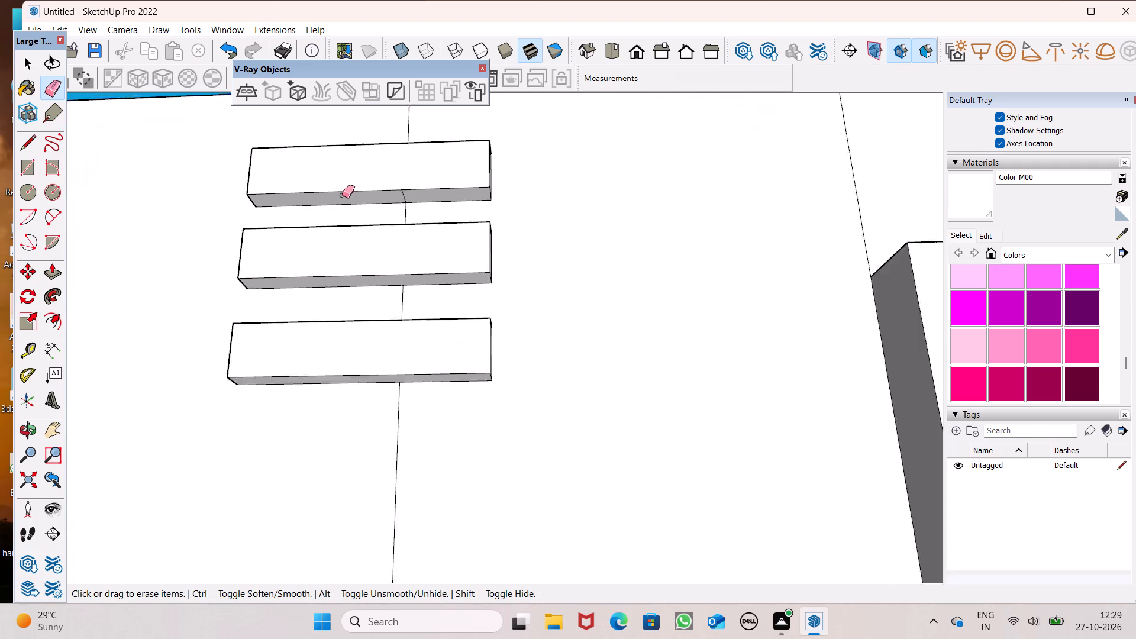
scroll(342, 195, up, 2)
scroll(392, 215, up, 7)
click(428, 176)
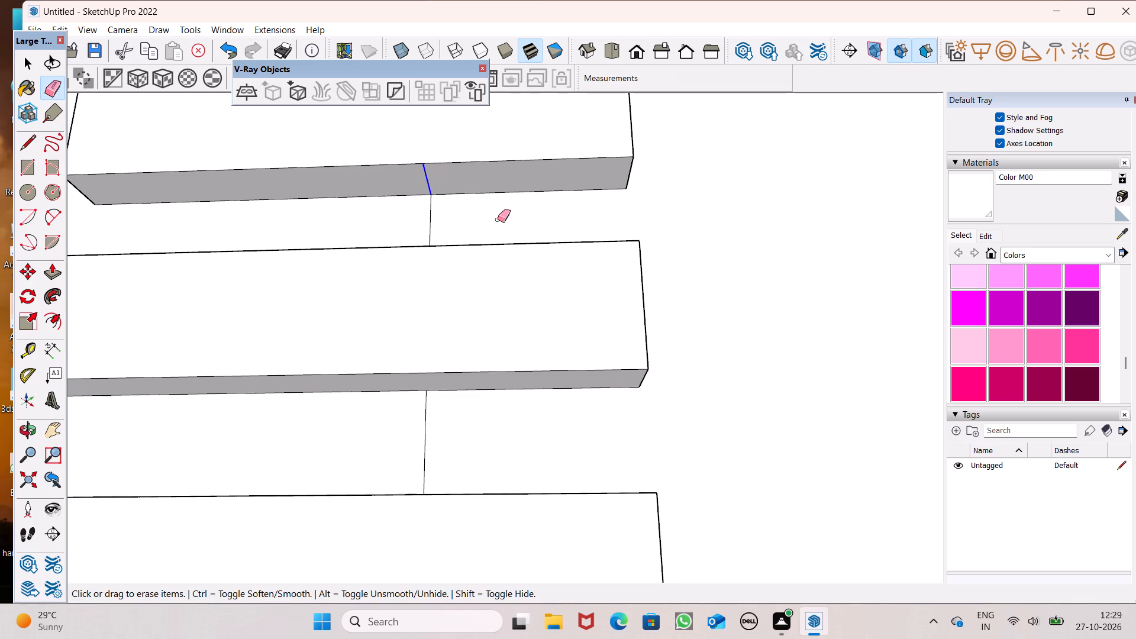
scroll(498, 220, down, 2)
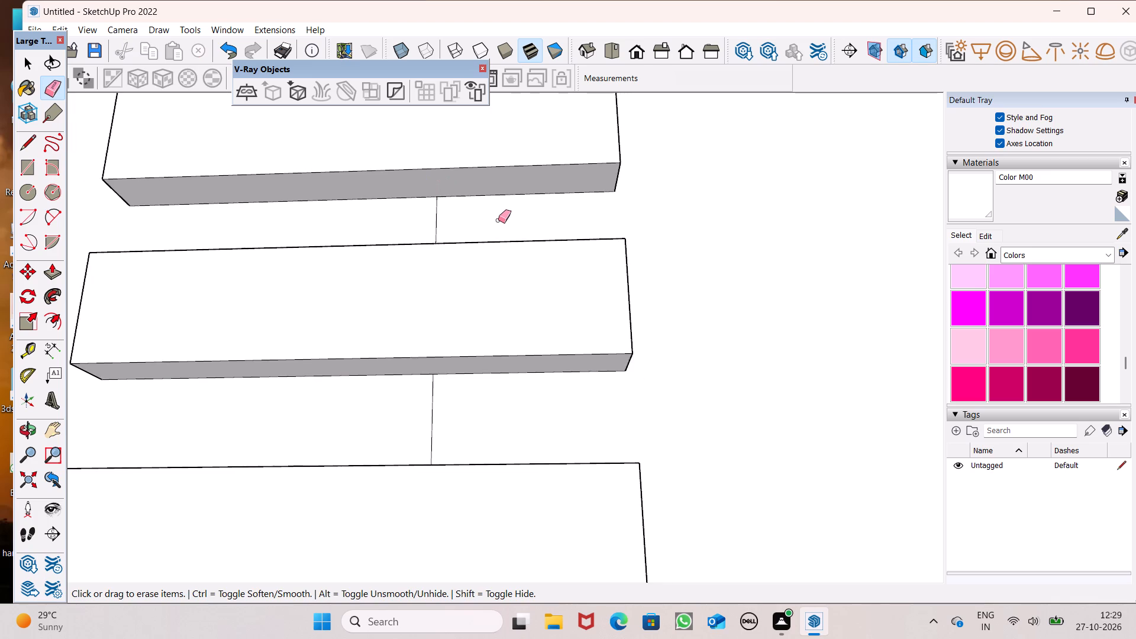
scroll(498, 220, down, 6)
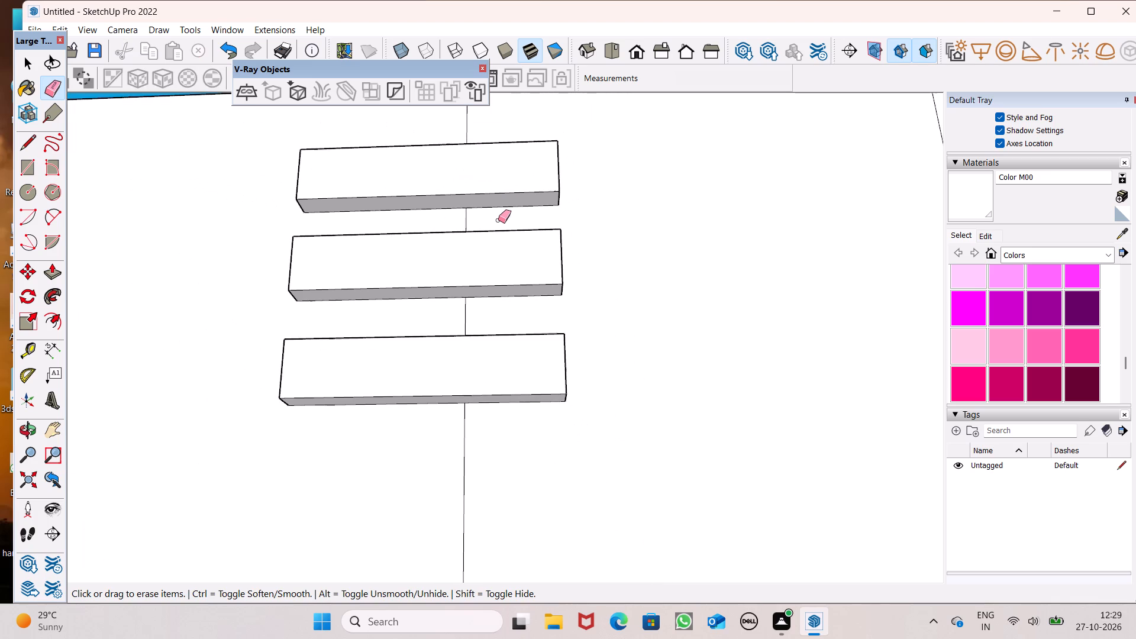
Erase the inset outline edges and the long dividing line on the open roof terrace surface.
scroll(498, 220, down, 5)
middle_drag(530, 273, 549, 338)
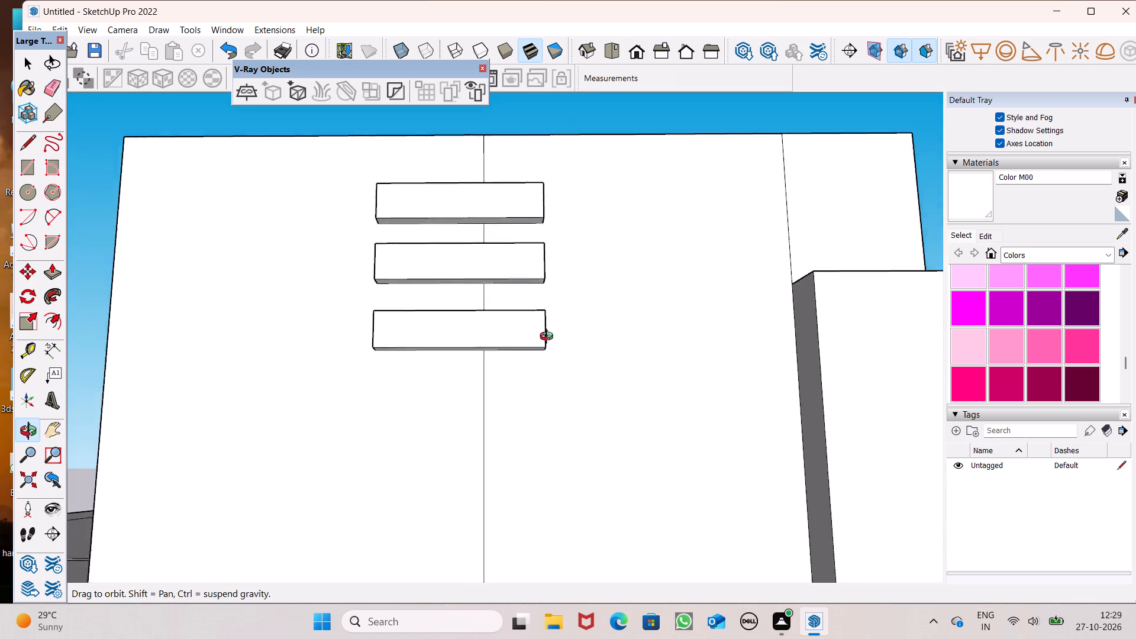
middle_drag(549, 338, 585, 454)
scroll(523, 305, down, 3)
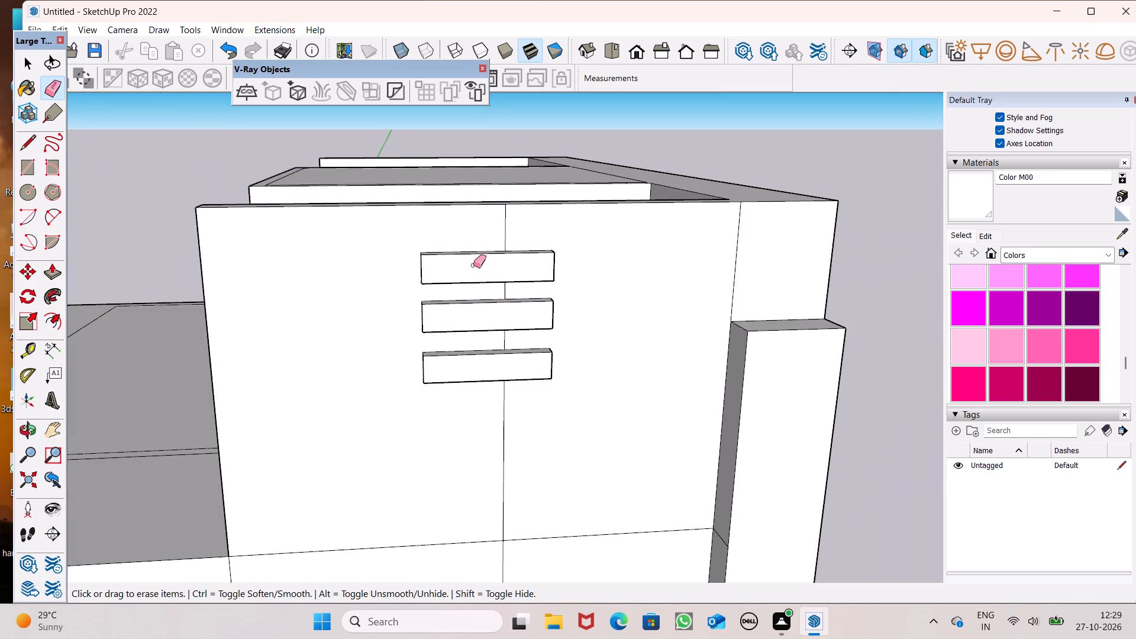
scroll(473, 265, down, 8)
scroll(511, 295, down, 2)
middle_drag(517, 296, 559, 347)
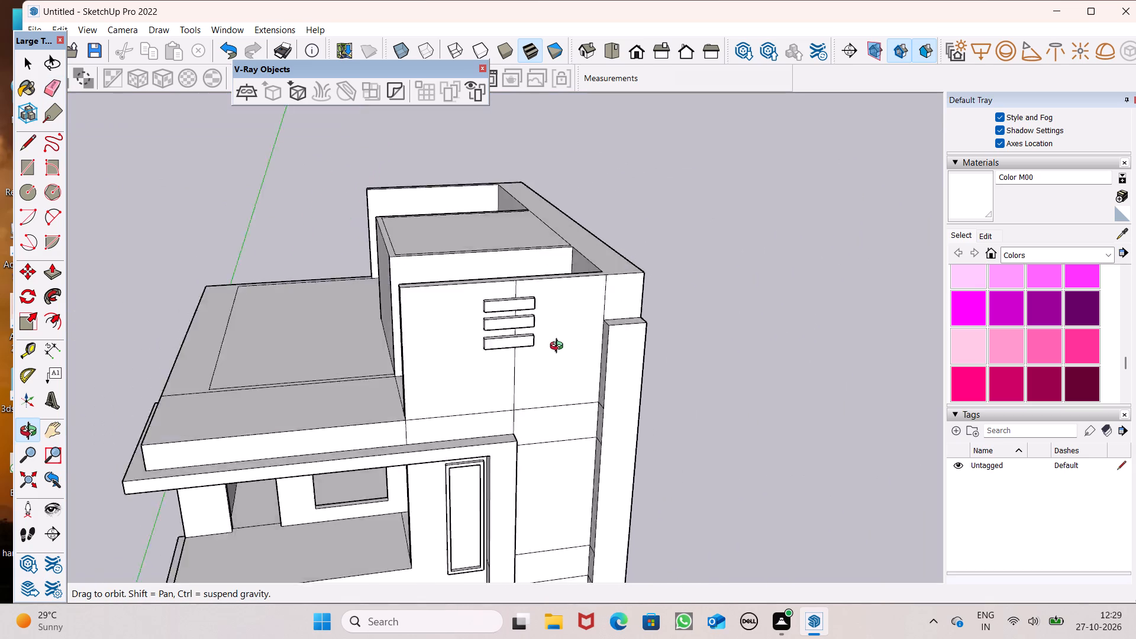
middle_drag(559, 347, 805, 415)
scroll(620, 275, down, 4)
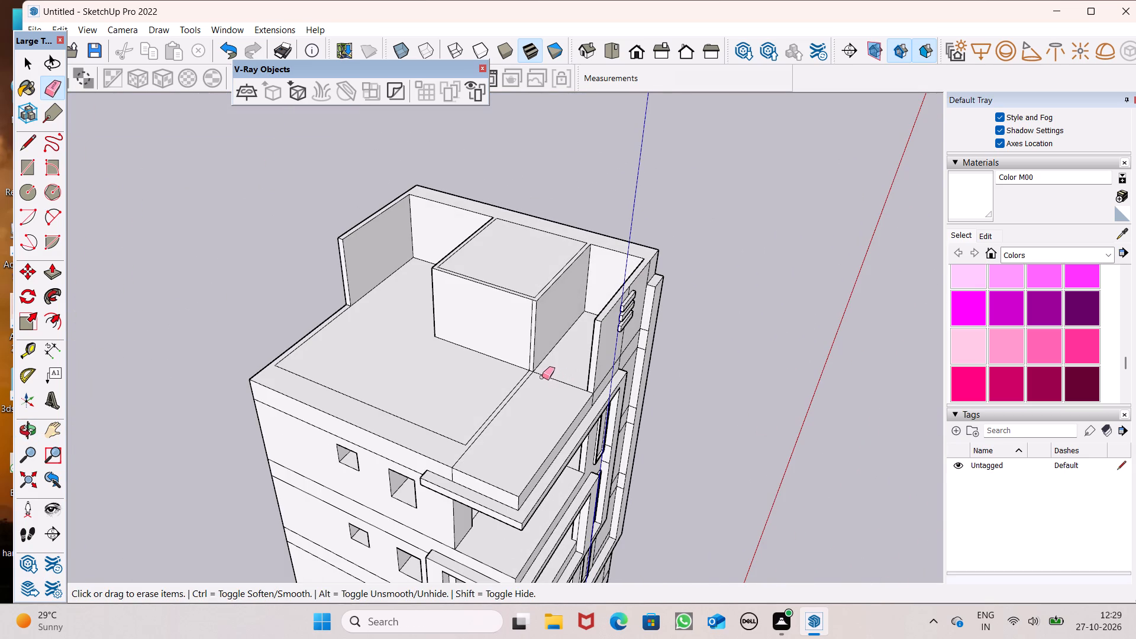
drag(339, 390, 341, 400)
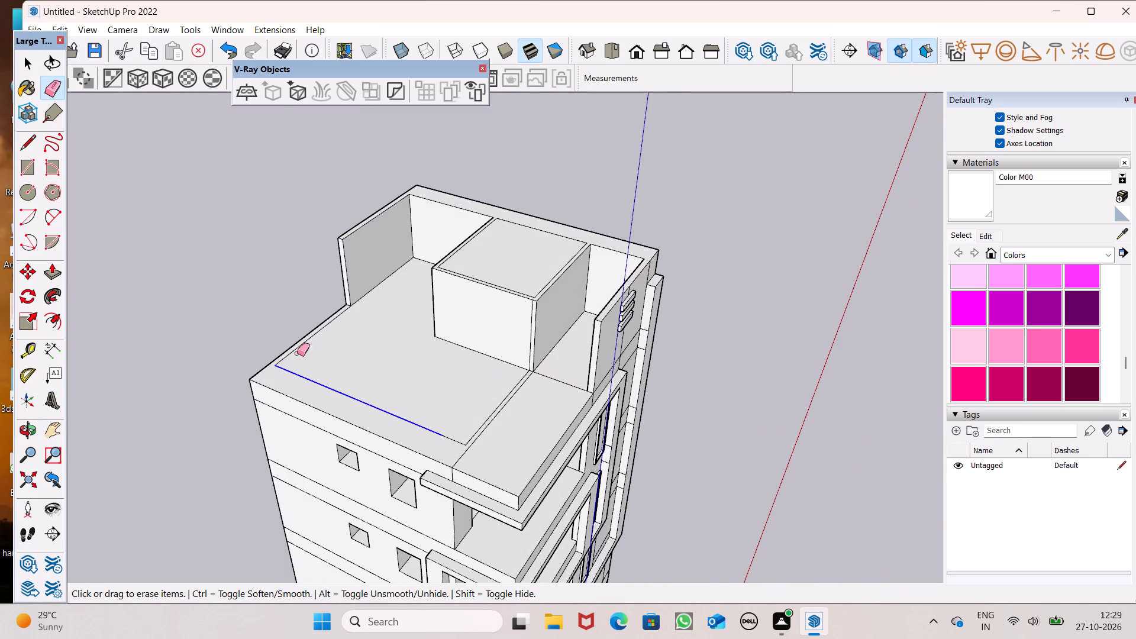
drag(284, 357, 293, 361)
middle_drag(518, 433, 402, 146)
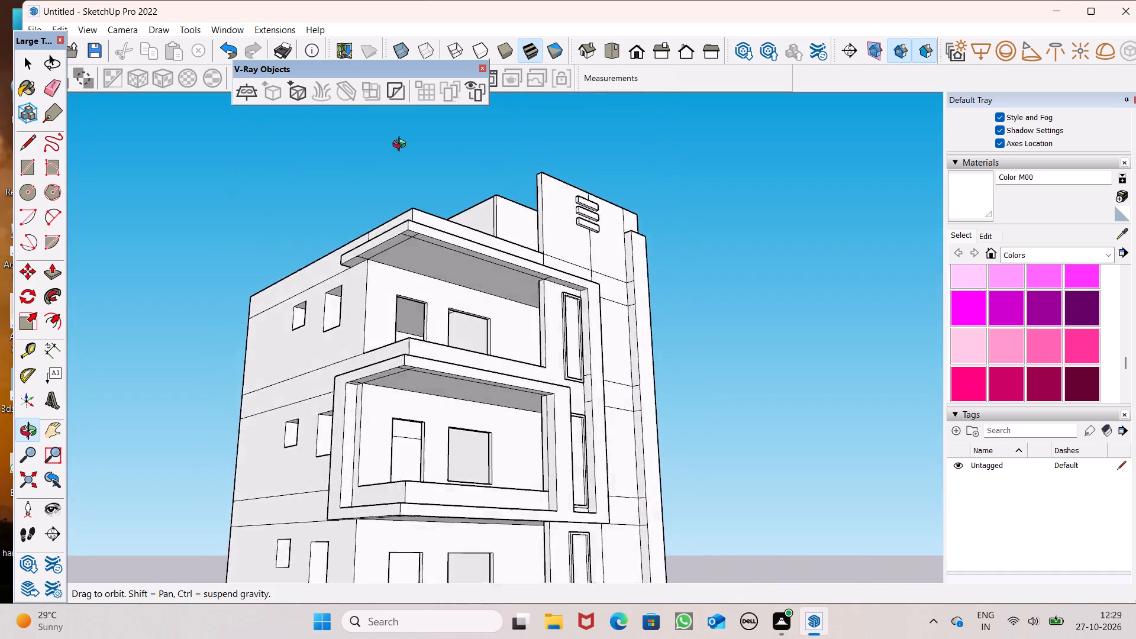
middle_drag(402, 146, 644, 456)
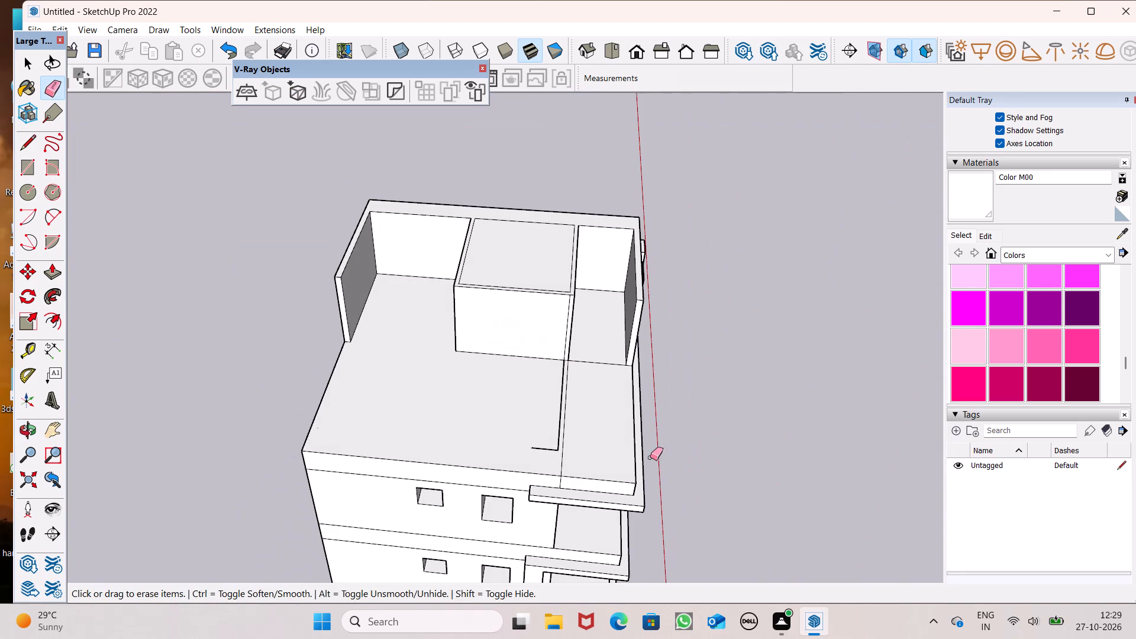
drag(548, 438, 560, 429)
scroll(450, 363, down, 3)
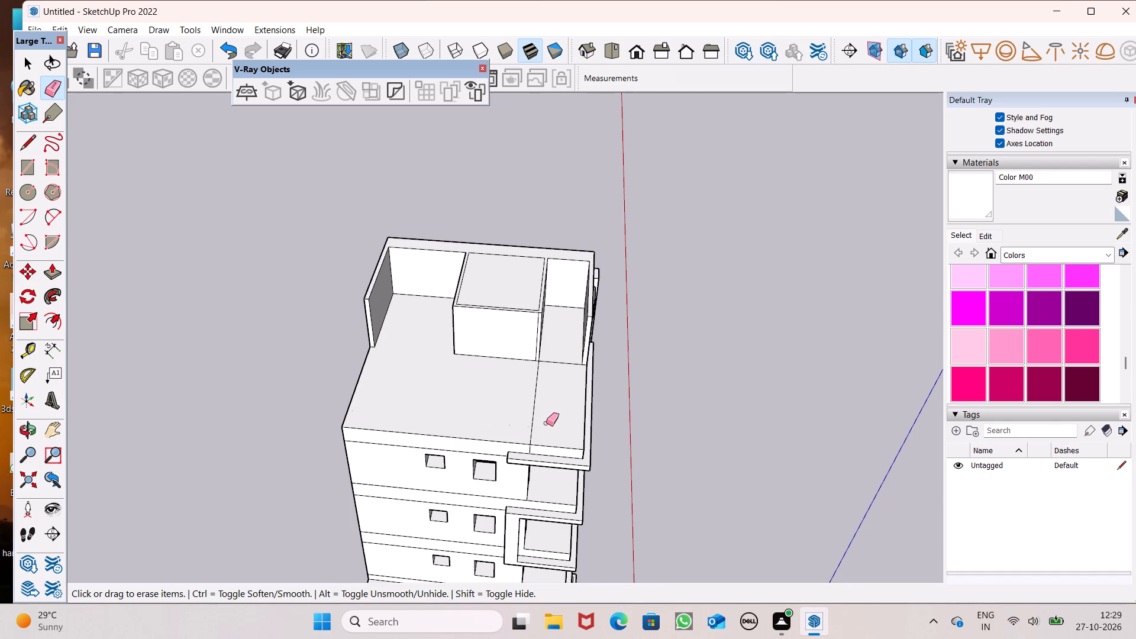
drag(546, 424, 522, 441)
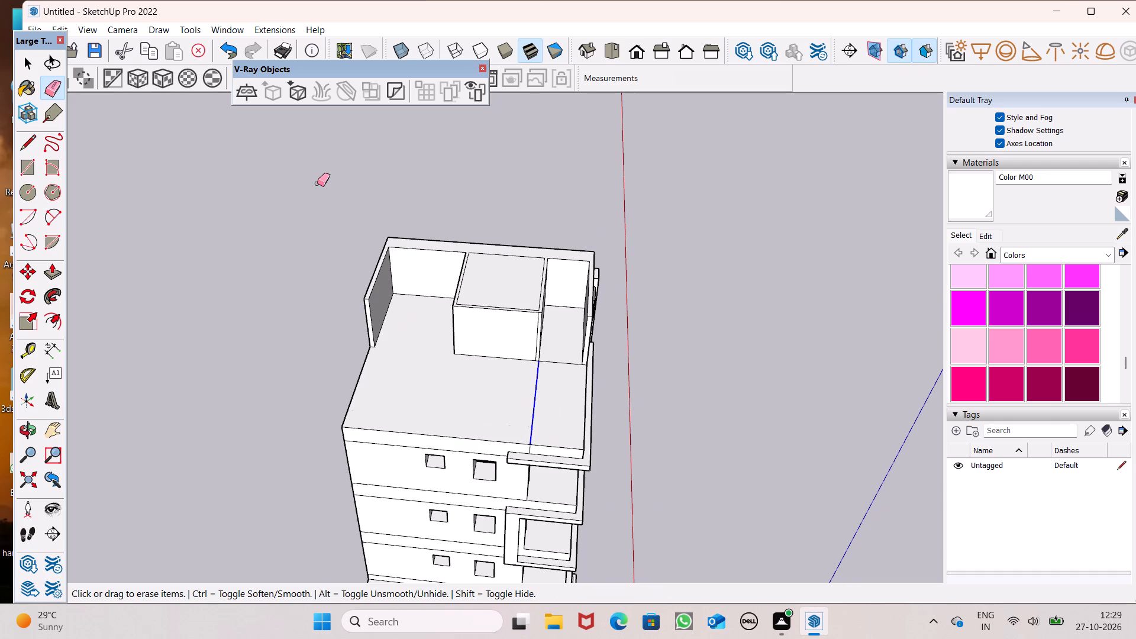
Push/pull the front upper wall's inner face 6' 11 3/8" inward to the rooftop room, filling the gap between them.
middle_drag(494, 296, 554, 344)
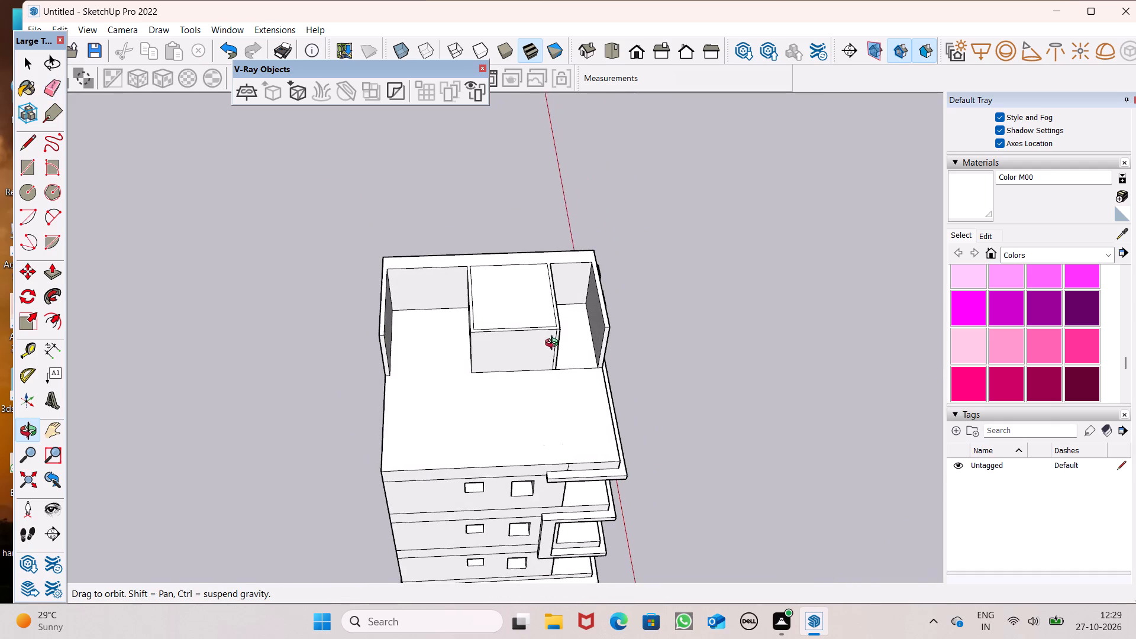
middle_drag(554, 344, 555, 344)
click(51, 273)
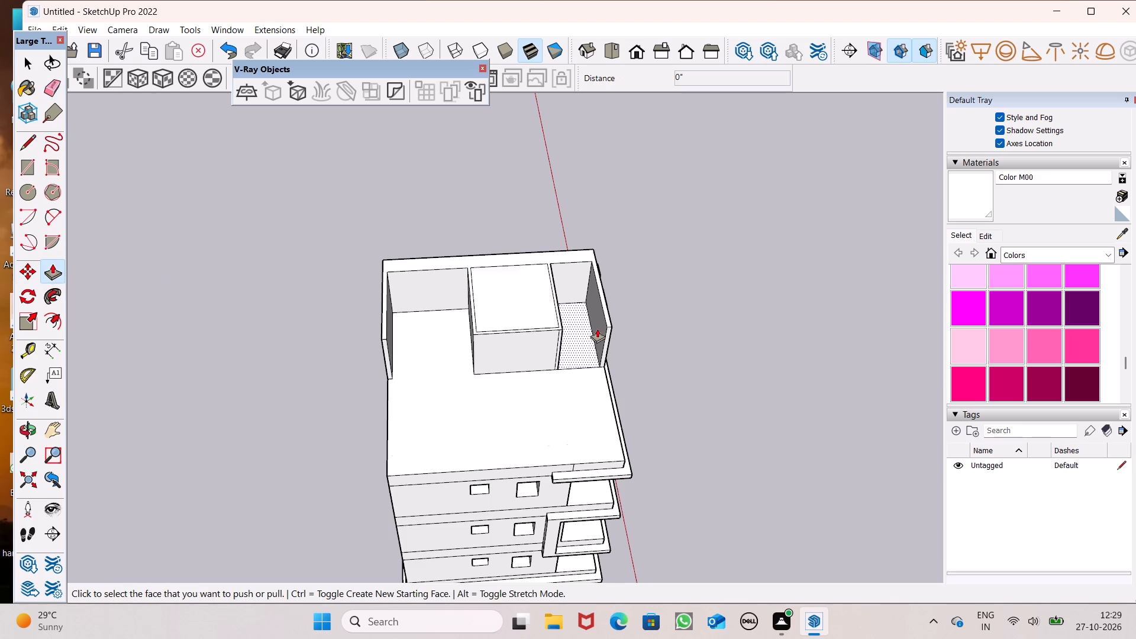
scroll(597, 328, up, 5)
drag(608, 322, 539, 343)
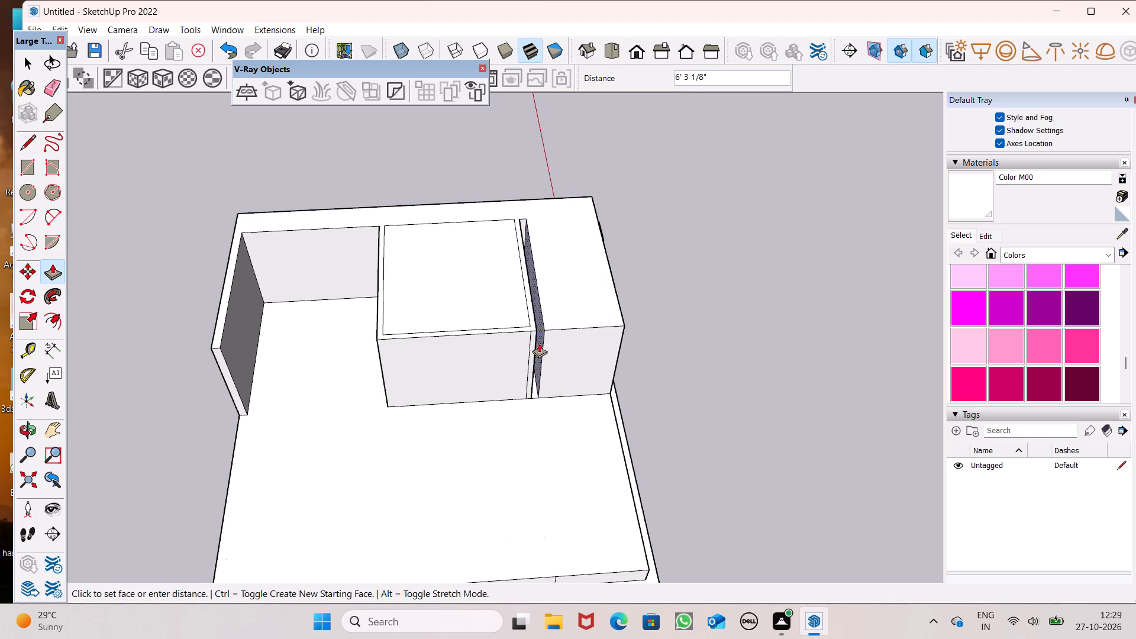
drag(539, 343, 535, 345)
Place a guide 9" inside the roof terrace's front edge and a second guide 6" further in.
scroll(420, 294, down, 4)
middle_drag(432, 364, 125, 325)
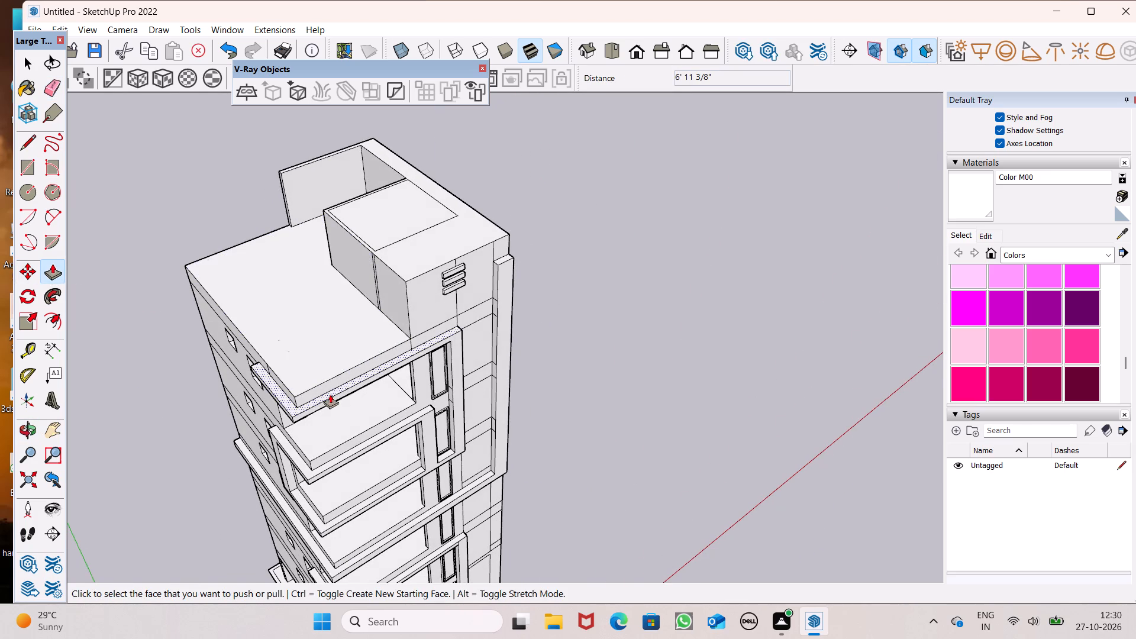
scroll(334, 390, up, 1)
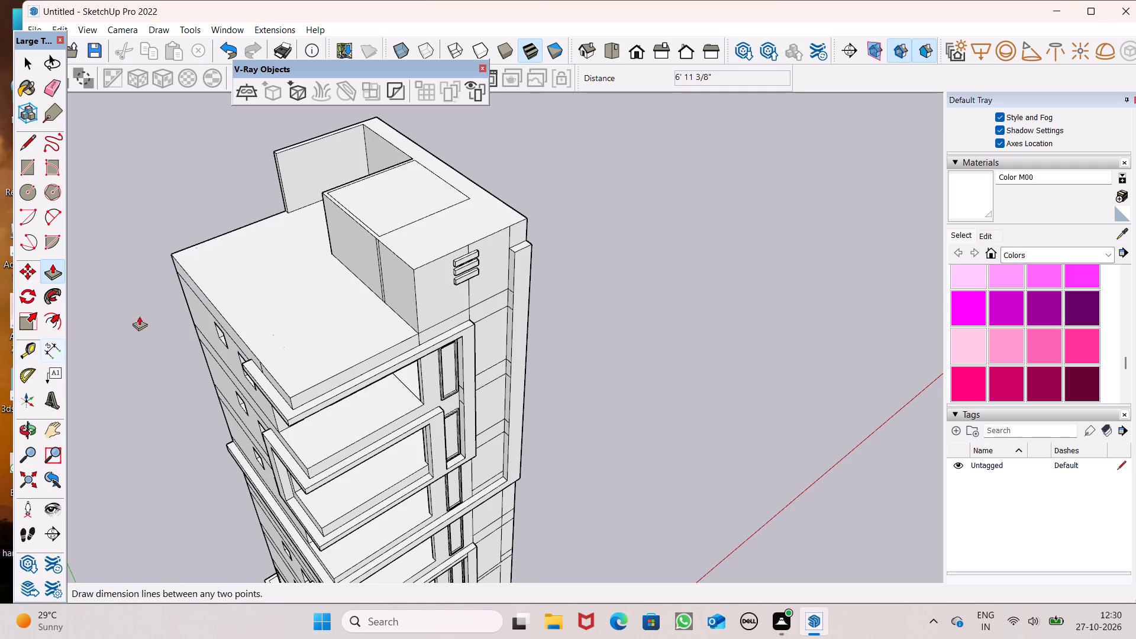
click(31, 352)
scroll(288, 312, down, 1)
scroll(328, 383, up, 11)
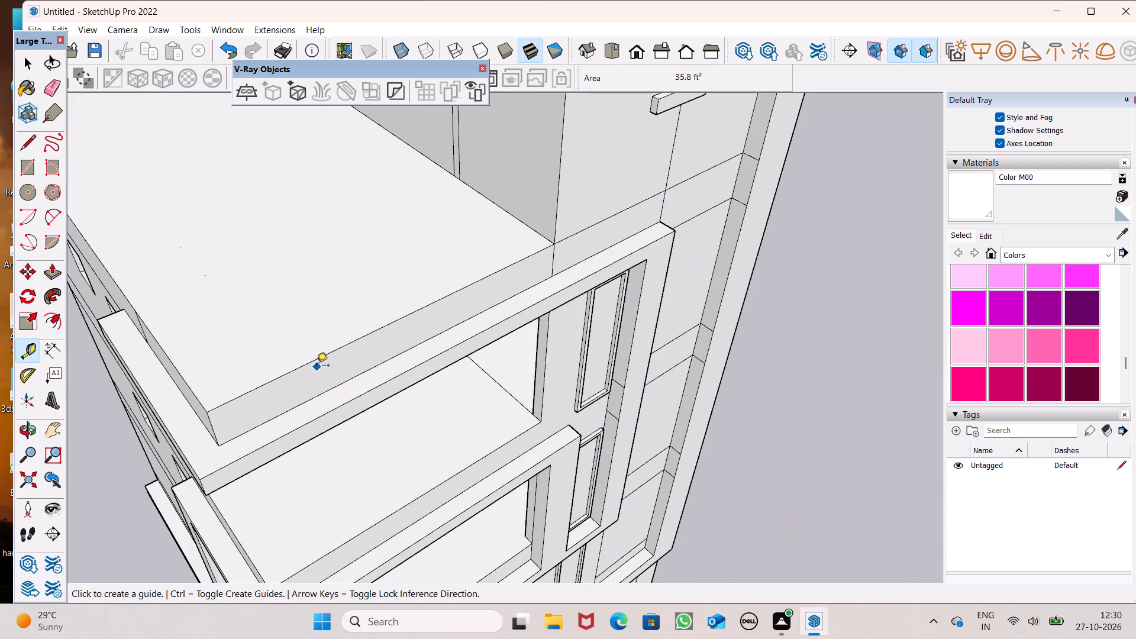
click(315, 361)
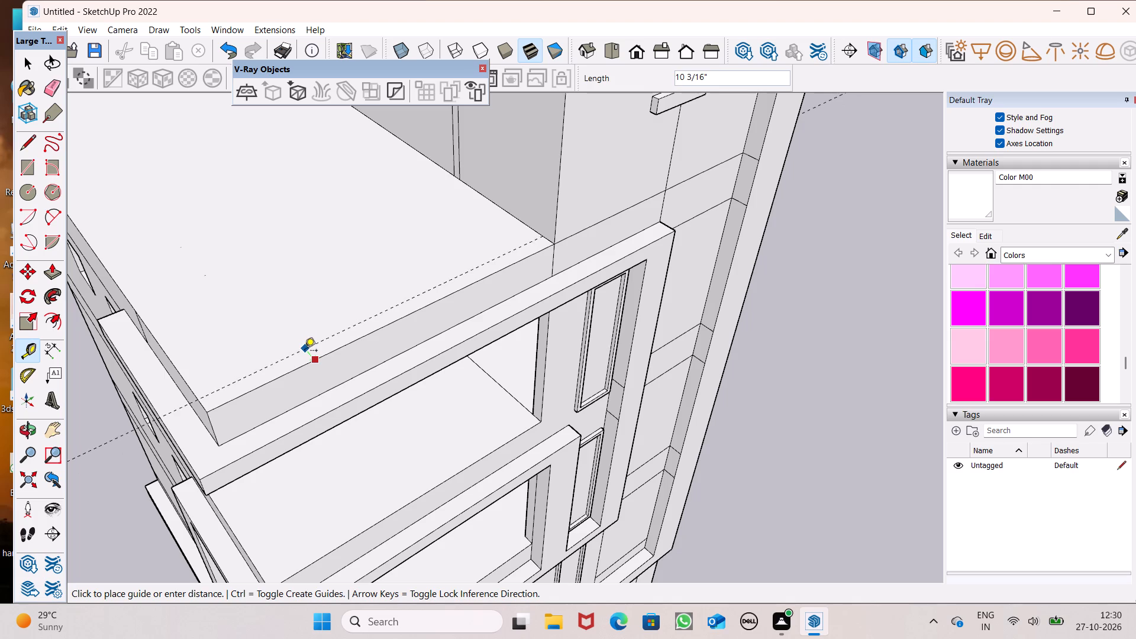
click(305, 351)
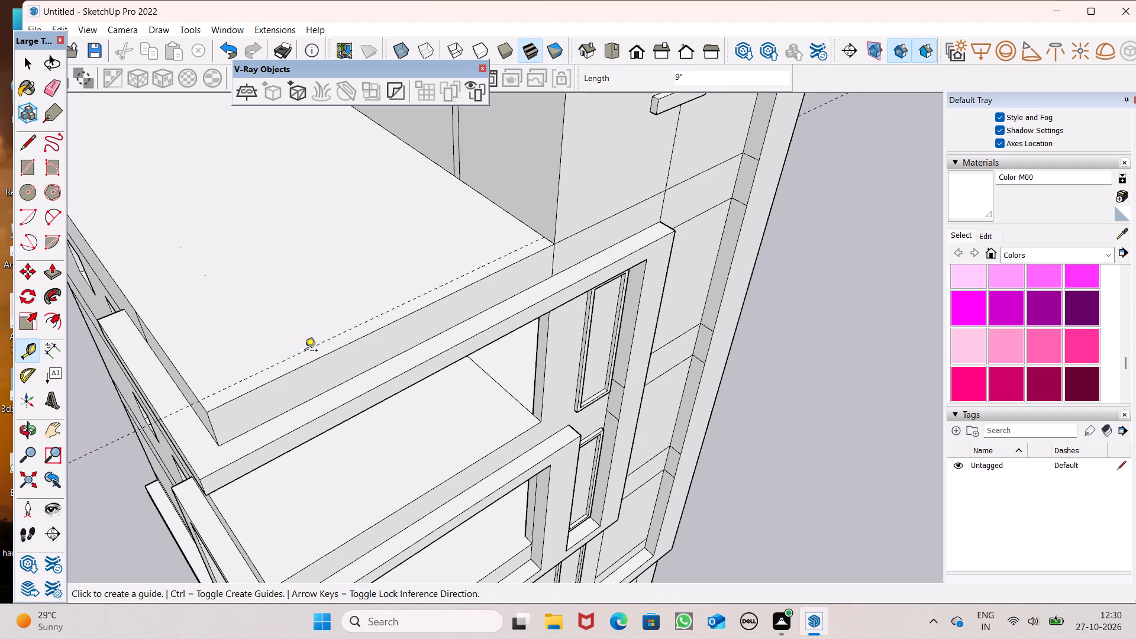
click(304, 351)
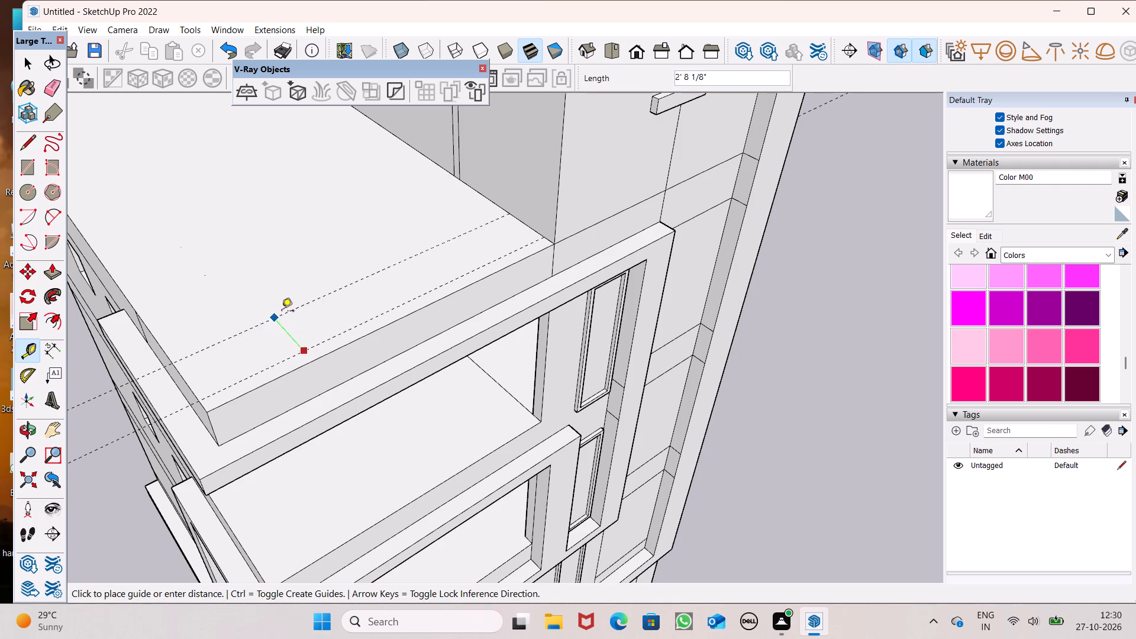
text(6")
key(Return)
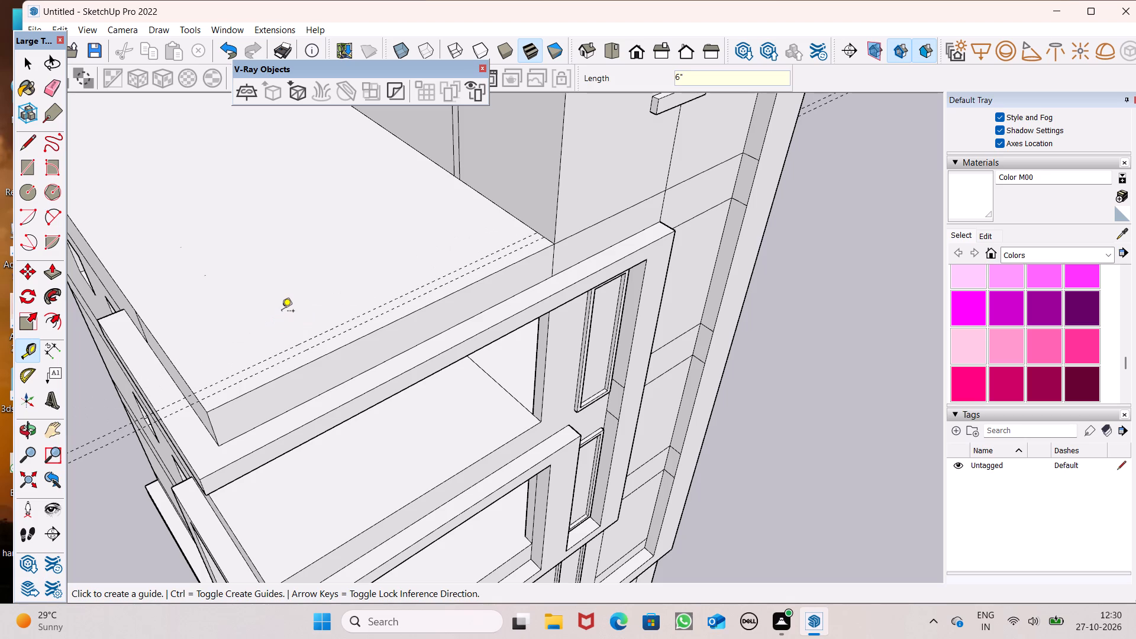
Draw a rectangle 6" by about 17' 10 13/16" between the two guides, from the terrace's side edge to the rooftop room wall.
scroll(380, 330, down, 3)
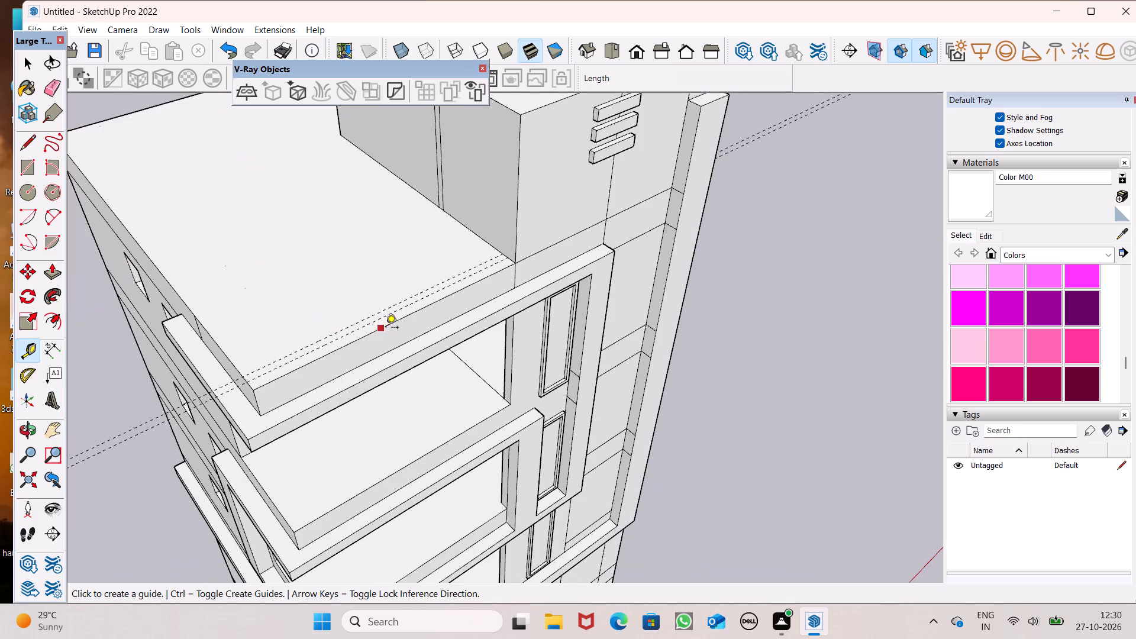
middle_drag(423, 317, 307, 447)
scroll(302, 330, down, 5)
middle_drag(347, 388, 306, 444)
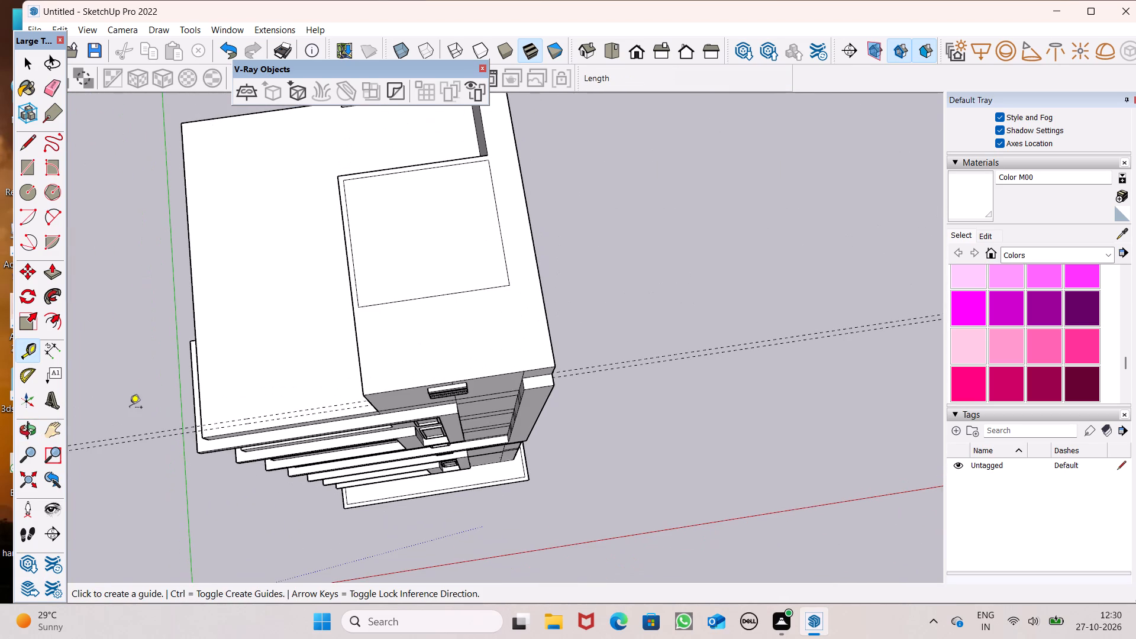
drag(24, 173, 31, 174)
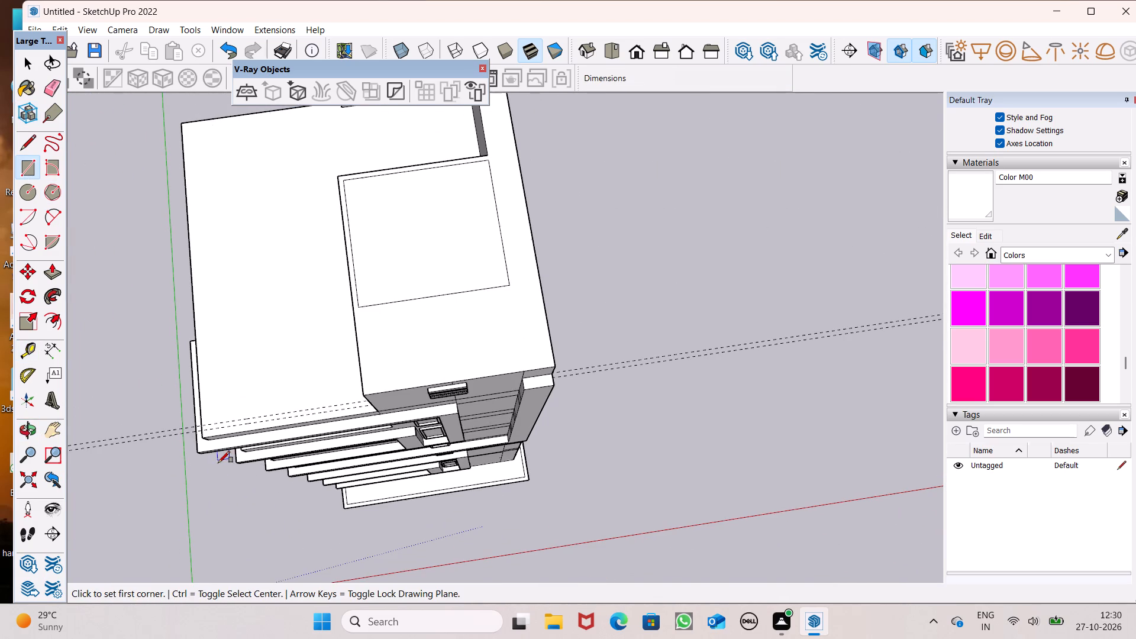
scroll(222, 473, up, 7)
click(150, 299)
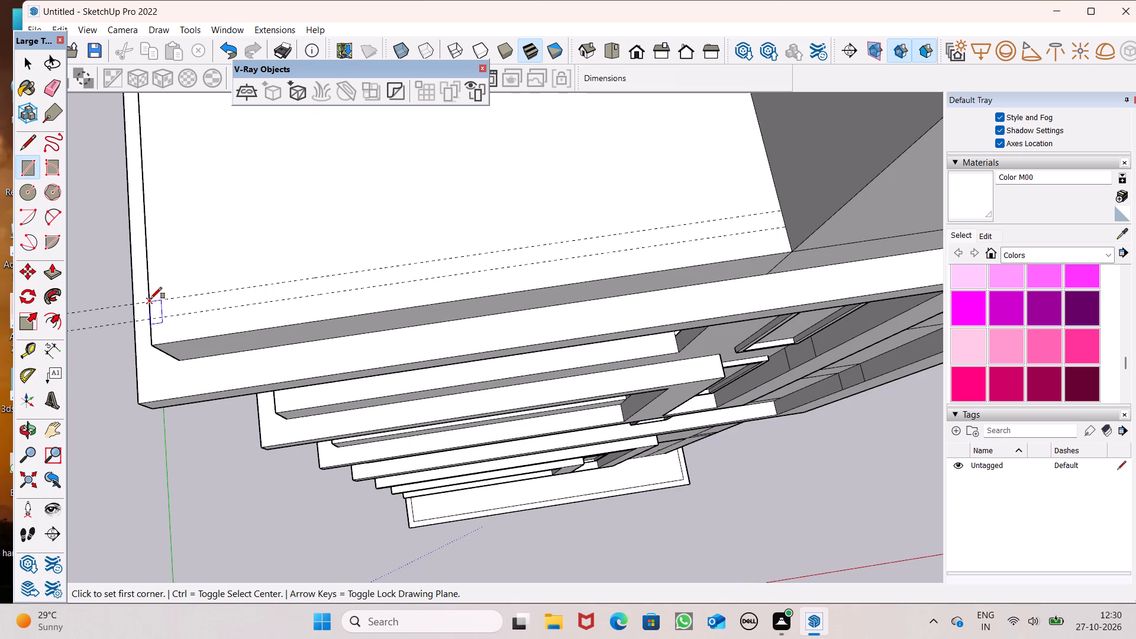
click(785, 231)
Place a guide 6" inside the terrace's side edge, above the wall with the small windows.
scroll(298, 340, down, 5)
middle_drag(286, 360, 433, 373)
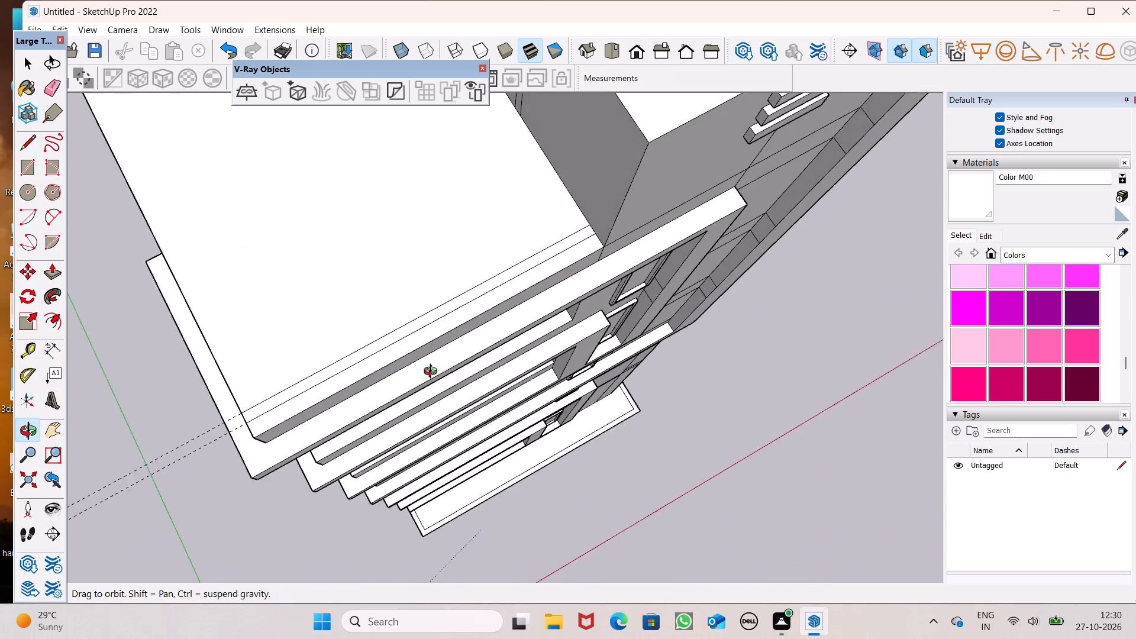
middle_drag(433, 373, 454, 380)
drag(24, 350, 44, 346)
scroll(416, 231, down, 4)
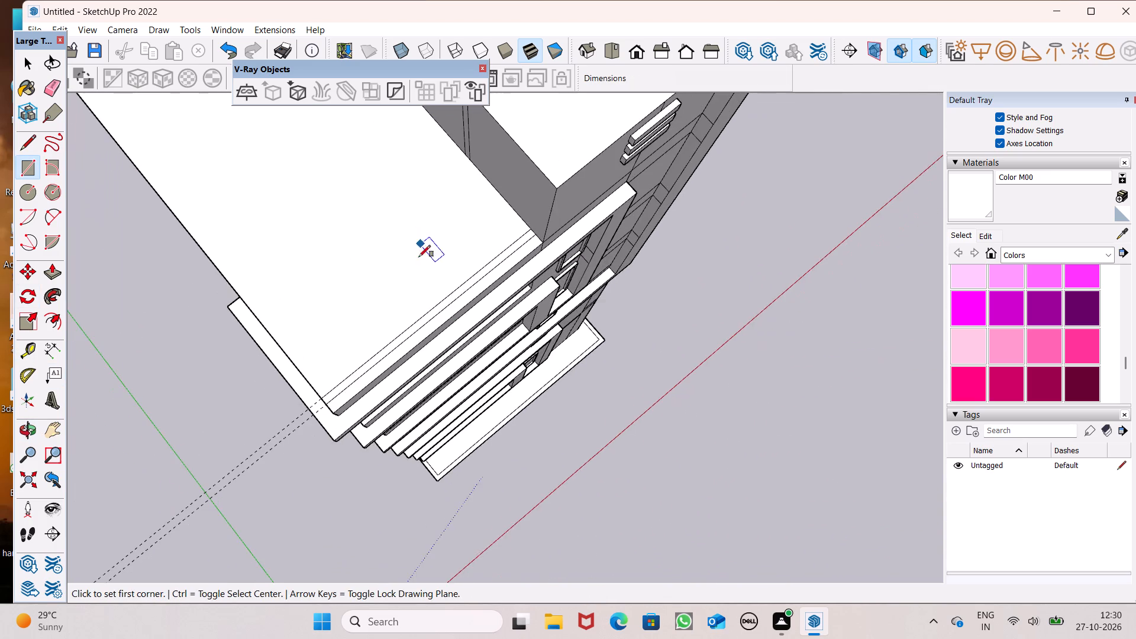
scroll(323, 373, up, 6)
click(303, 399)
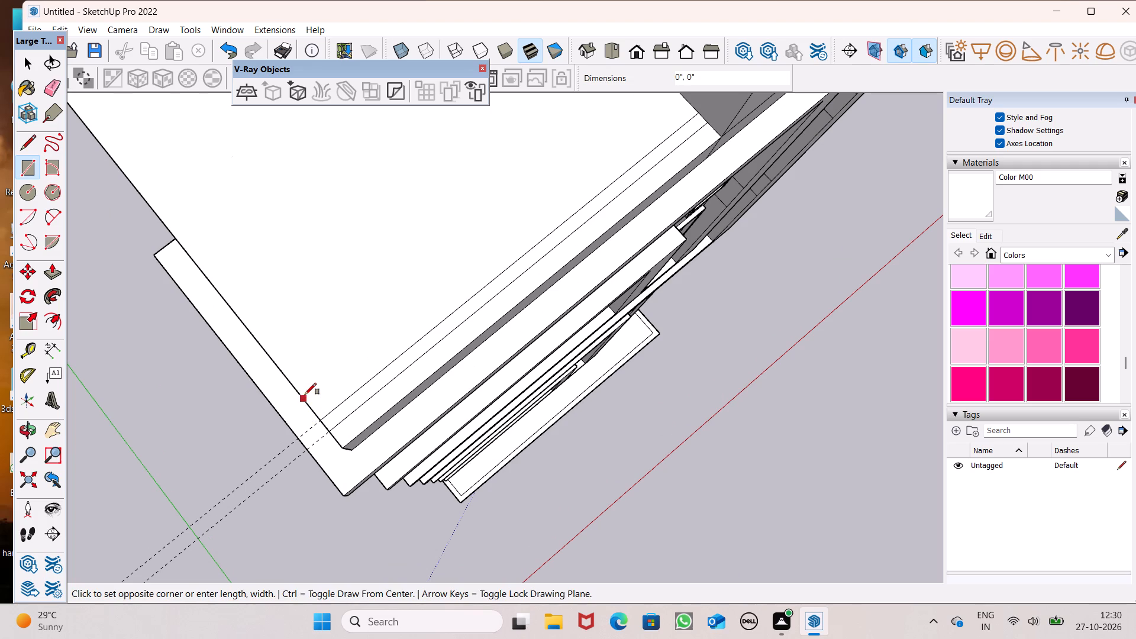
key(space)
click(28, 353)
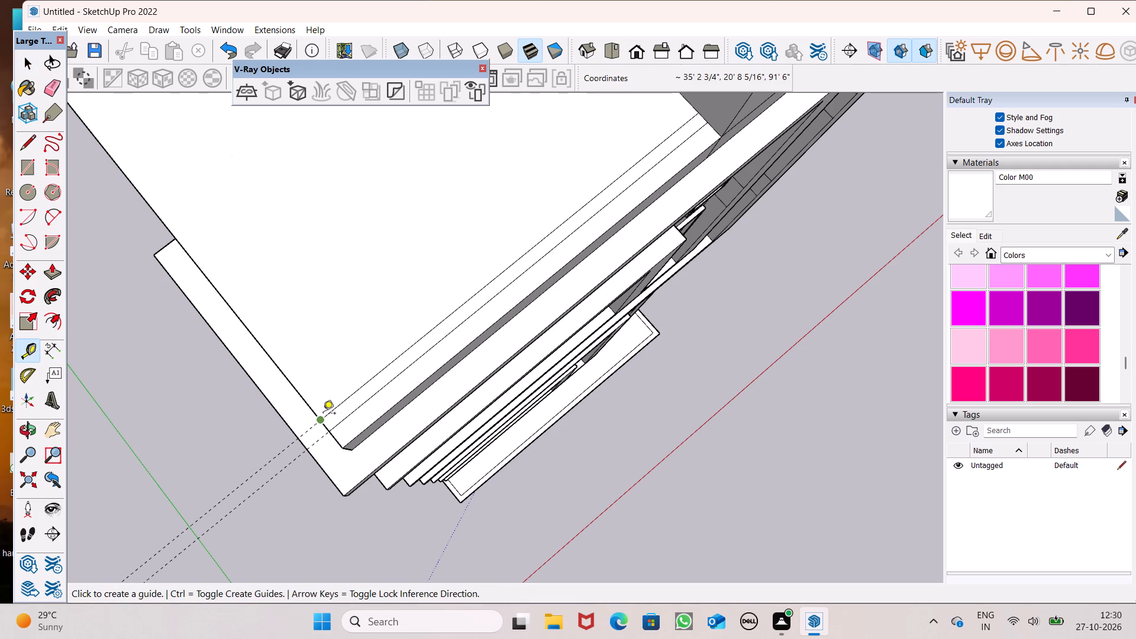
click(305, 404)
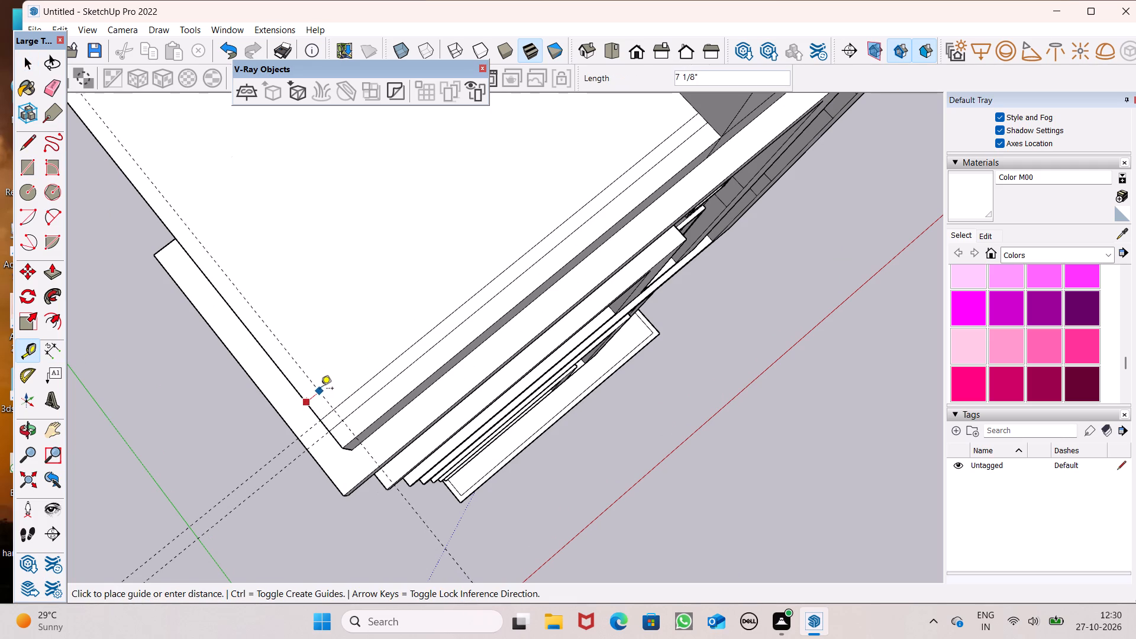
text(6")
key(Return)
Place a guide 6" inside the terrace's rear edge, opposite the front strip.
scroll(492, 389, down, 4)
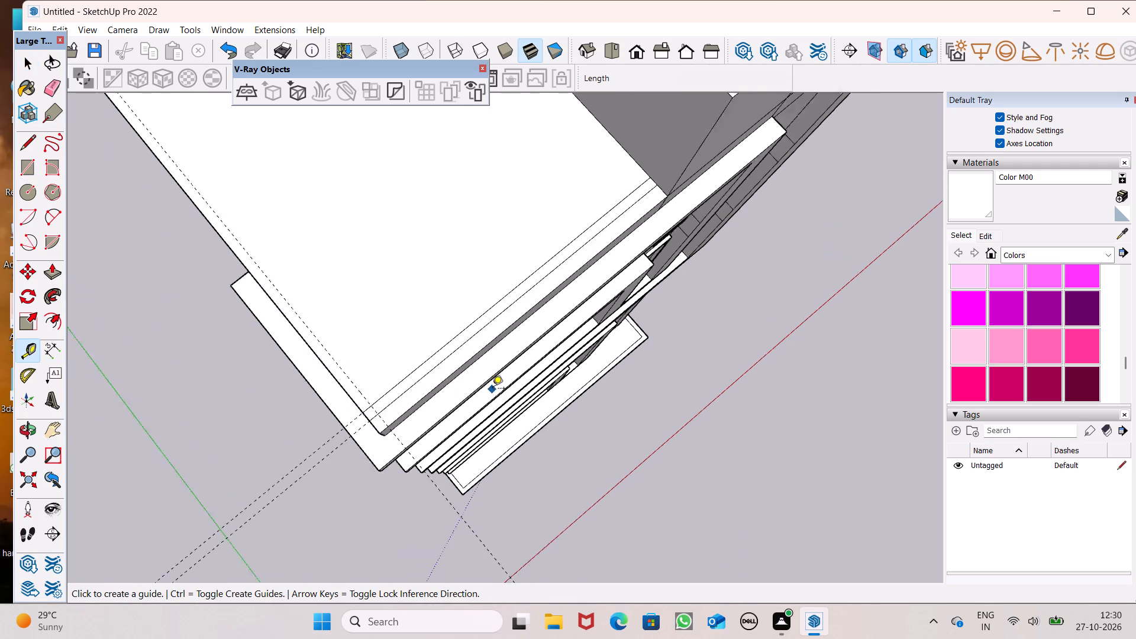
scroll(492, 389, down, 5)
middle_drag(363, 367, 563, 363)
scroll(557, 375, up, 7)
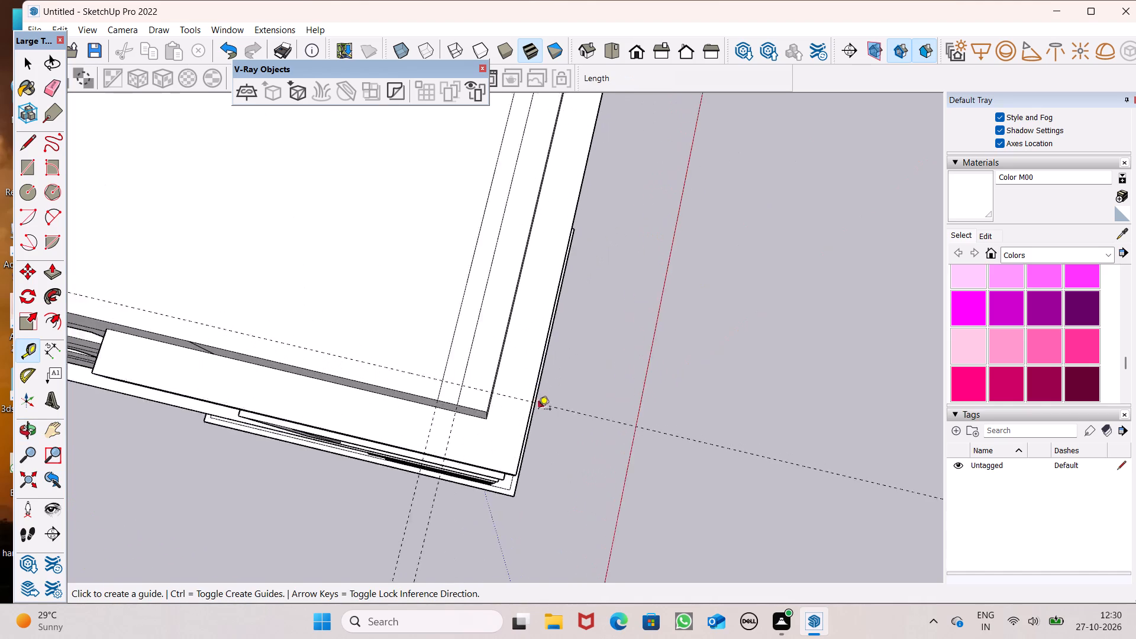
scroll(538, 410, up, 2)
scroll(537, 411, down, 5)
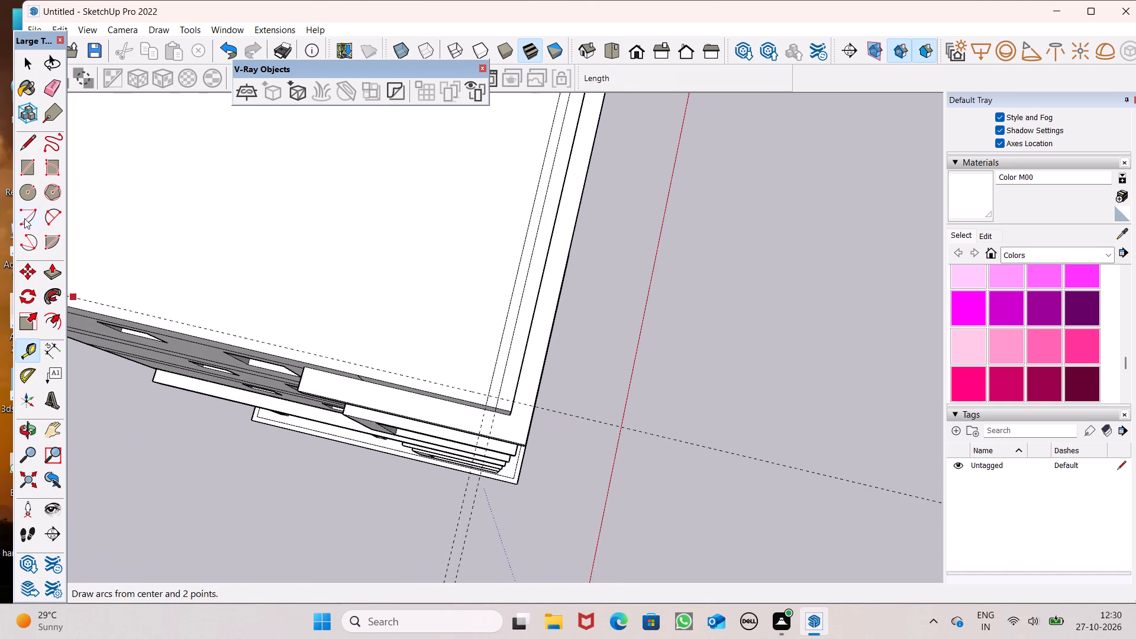
scroll(444, 260, down, 4)
middle_drag(438, 292, 526, 259)
scroll(526, 259, up, 1)
scroll(524, 257, down, 6)
scroll(223, 272, up, 2)
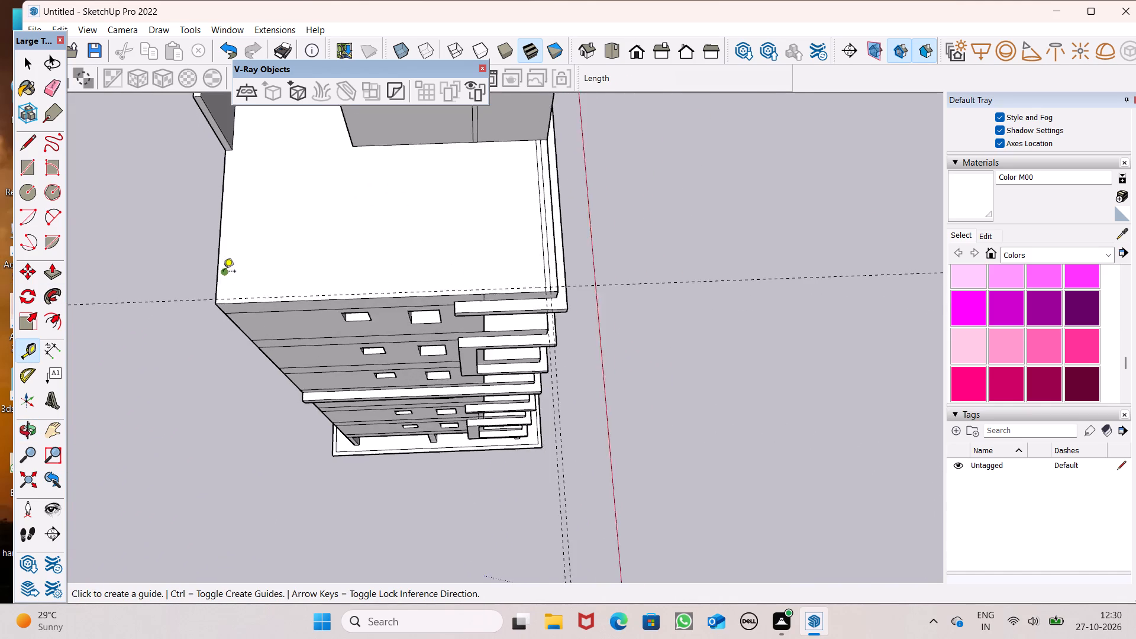
scroll(223, 272, up, 7)
click(213, 268)
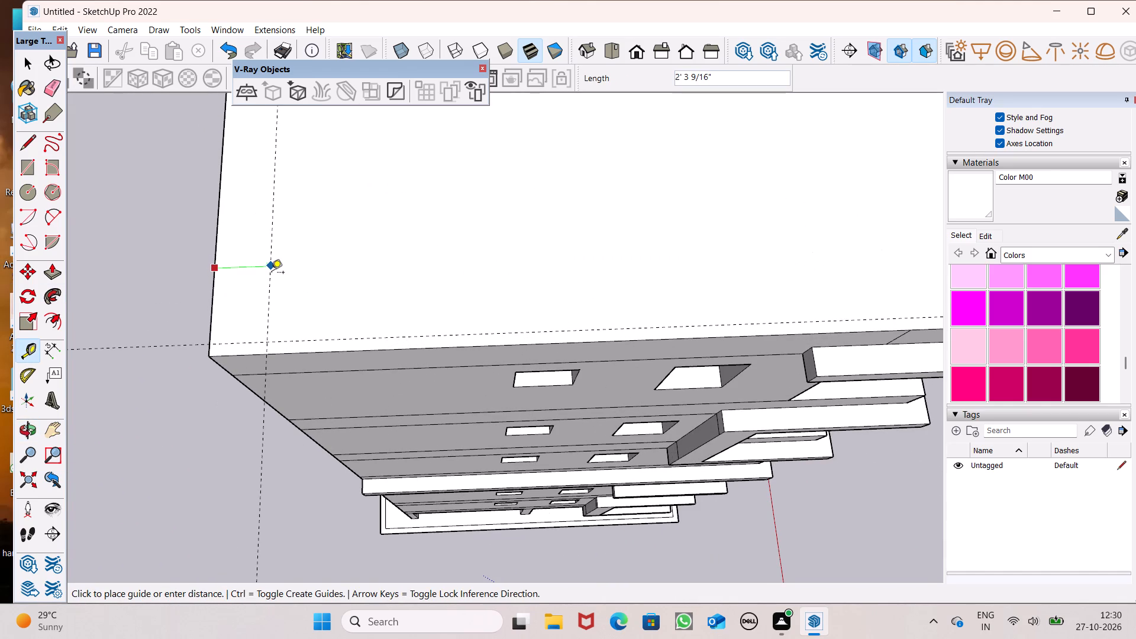
text(6")
key(Return)
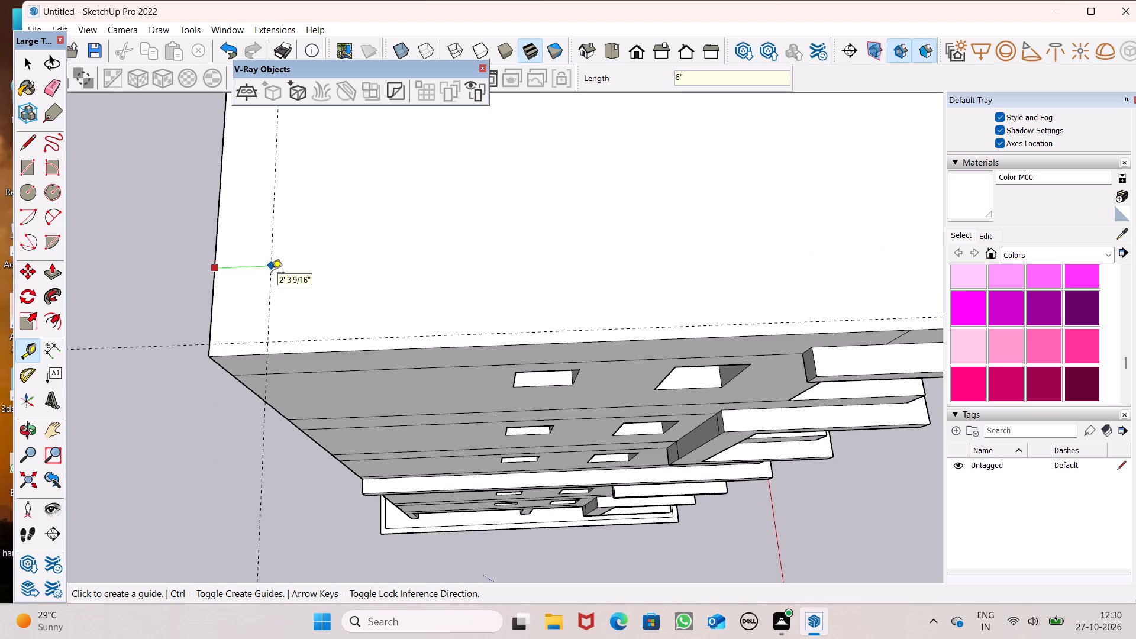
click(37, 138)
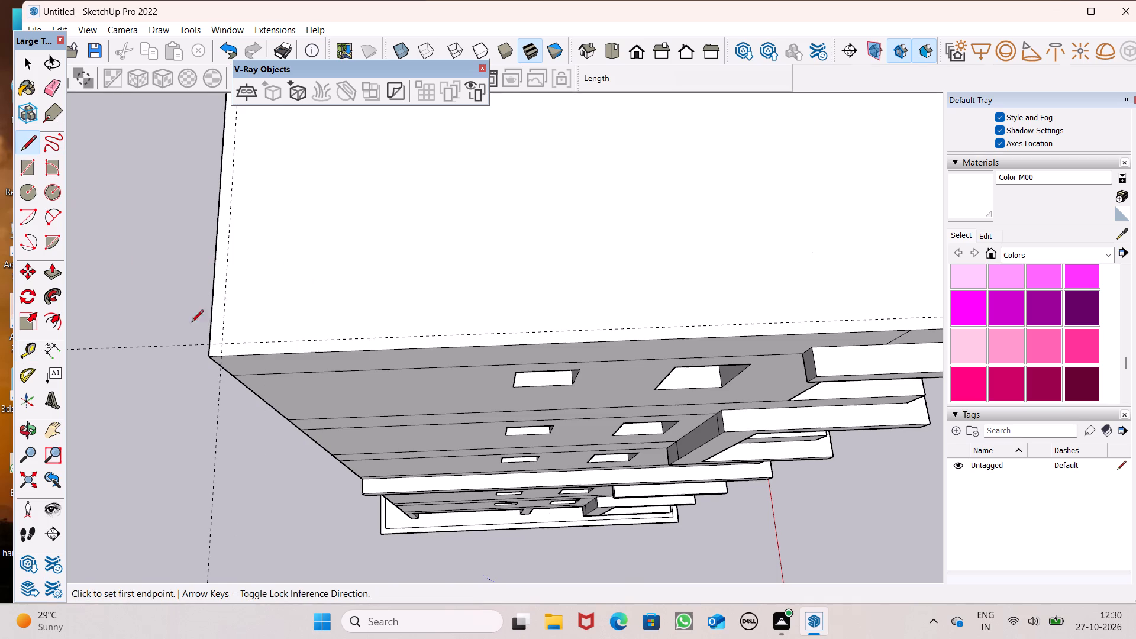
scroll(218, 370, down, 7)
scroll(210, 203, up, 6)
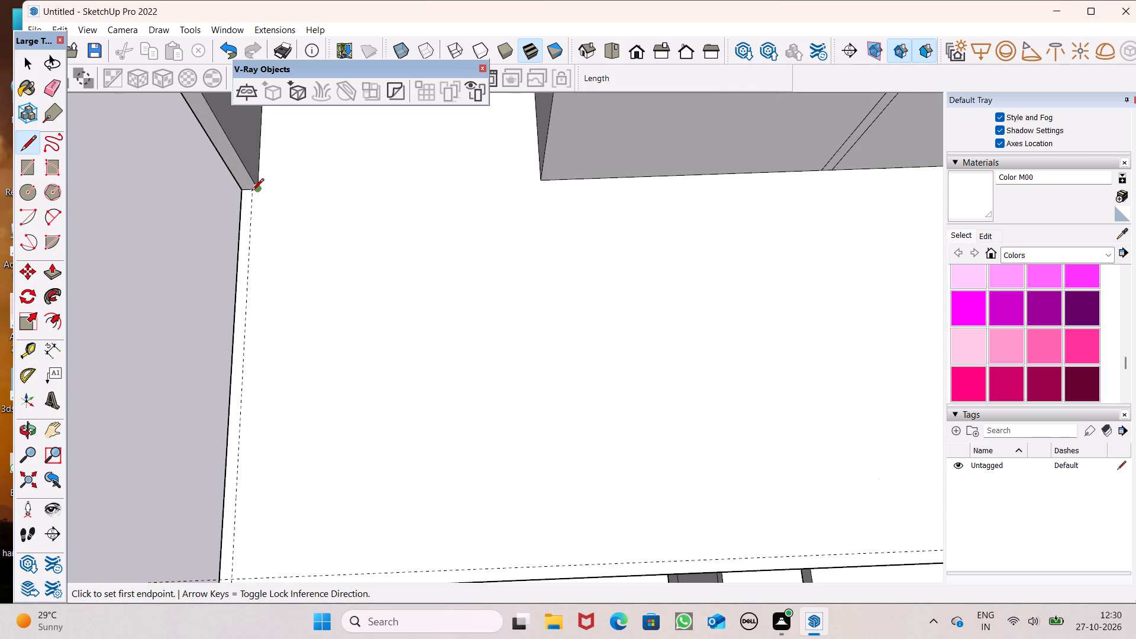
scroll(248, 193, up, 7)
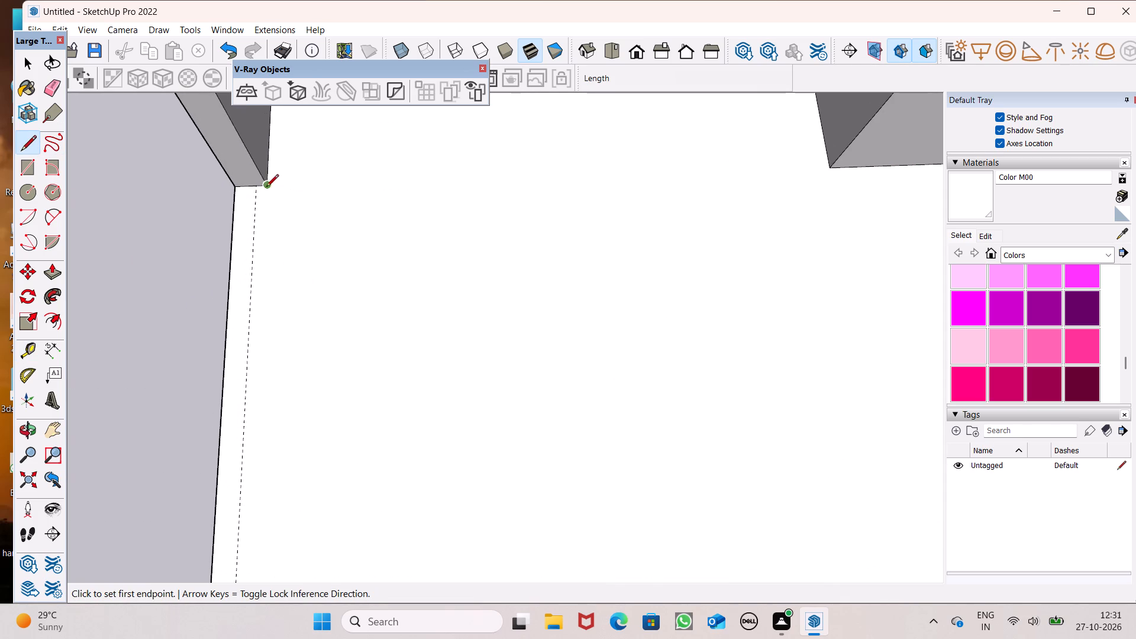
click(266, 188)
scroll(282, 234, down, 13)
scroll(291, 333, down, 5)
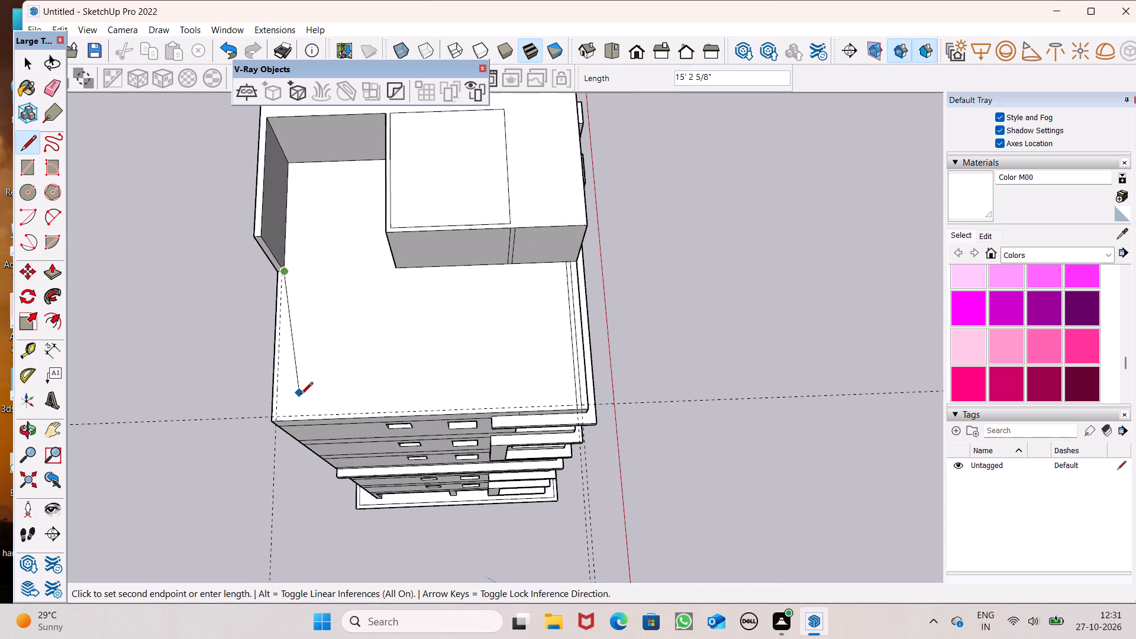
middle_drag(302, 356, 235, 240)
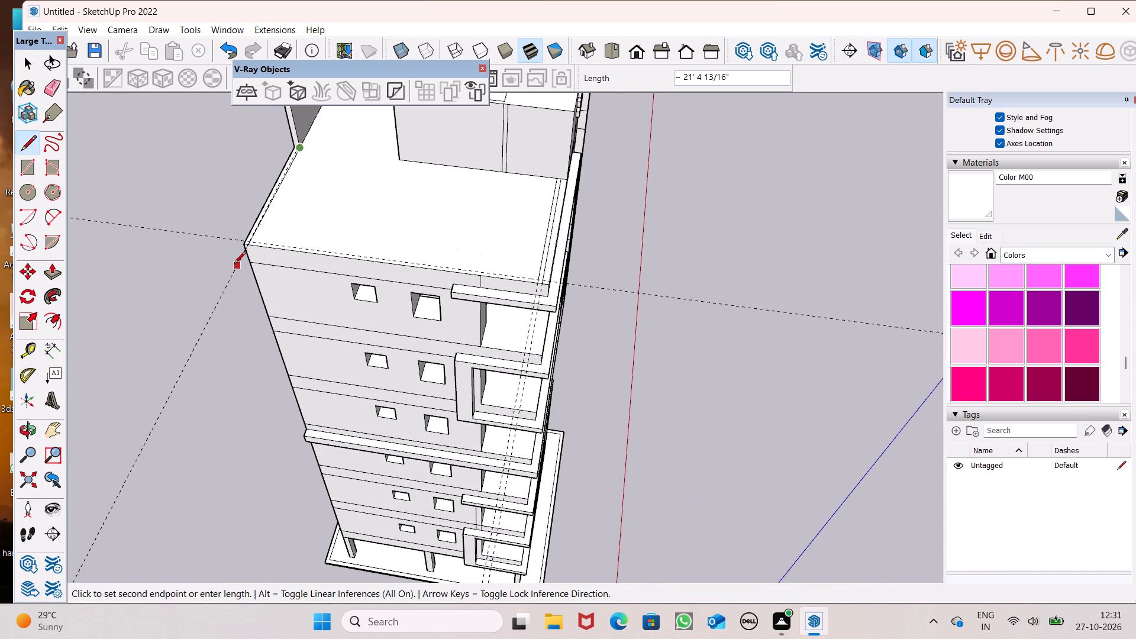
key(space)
Draw a line across the top of the high roof wall, from the rooftop room's inner corner to the wall's outer edge.
scroll(293, 311, down, 6)
middle_drag(359, 280, 441, 201)
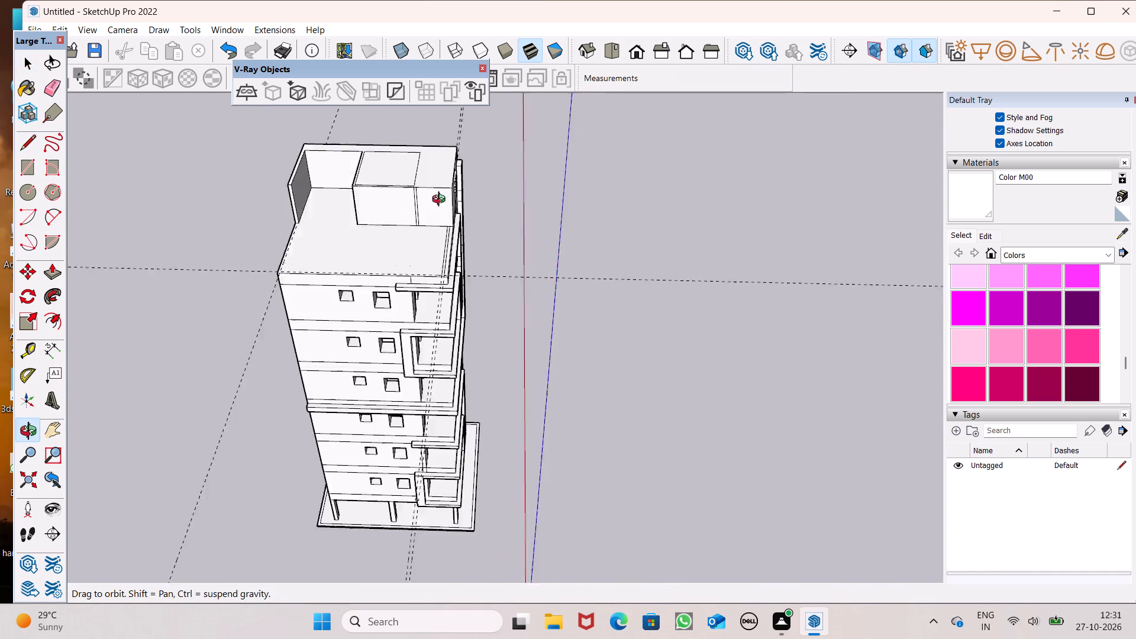
middle_drag(441, 201, 906, 301)
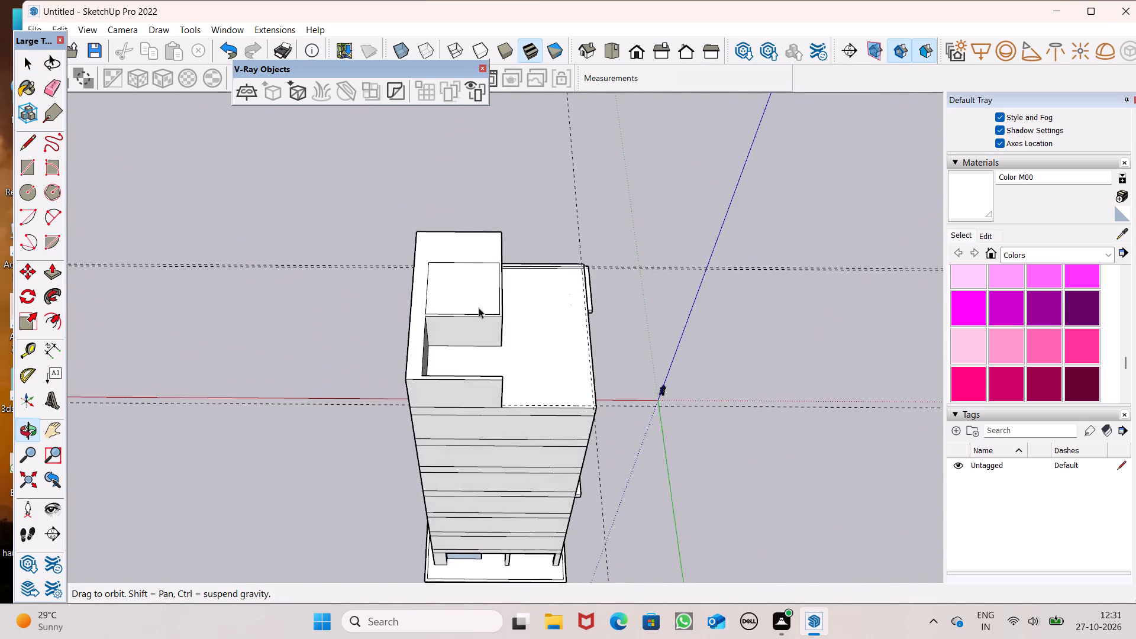
middle_drag(415, 310, 559, 358)
scroll(559, 358, up, 1)
scroll(541, 402, up, 5)
middle_drag(446, 417, 628, 425)
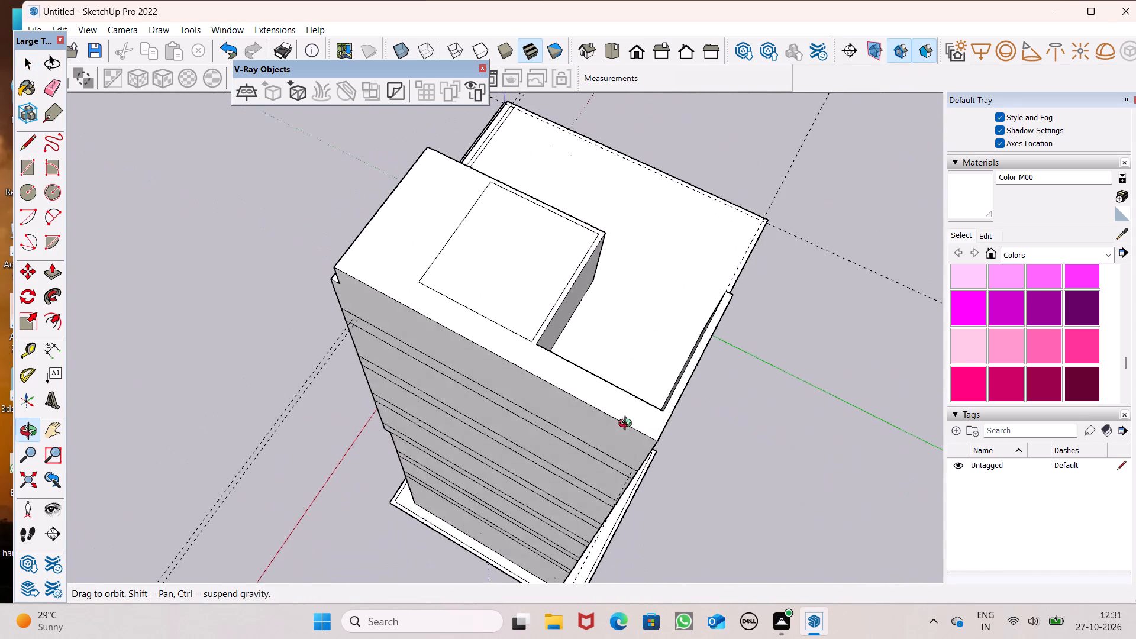
middle_drag(628, 425, 627, 425)
click(18, 144)
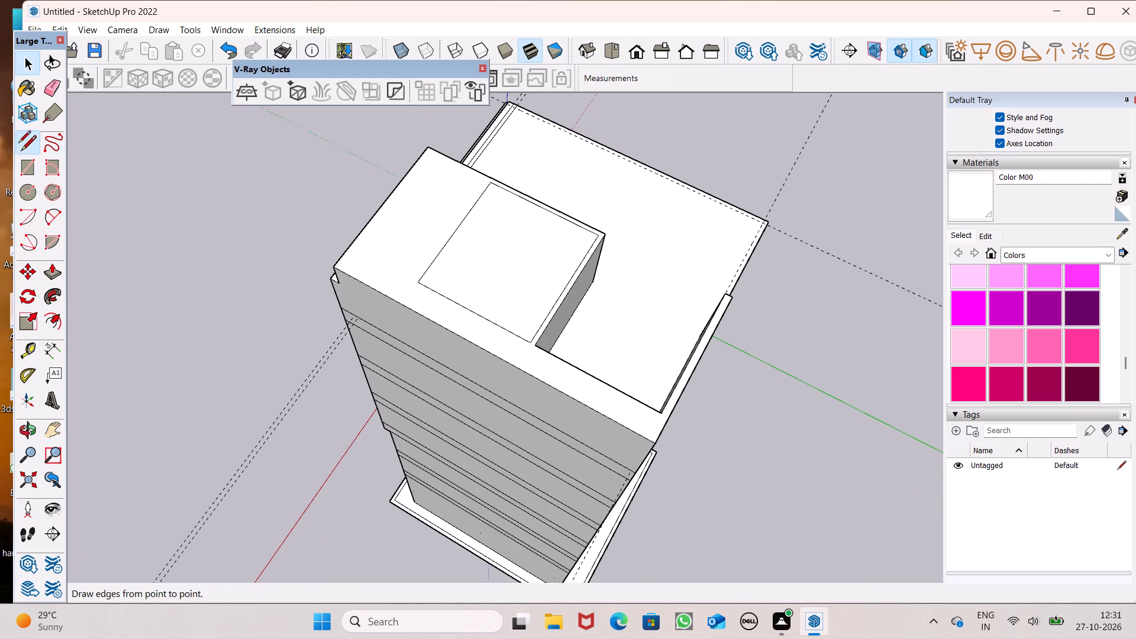
scroll(481, 366, up, 6)
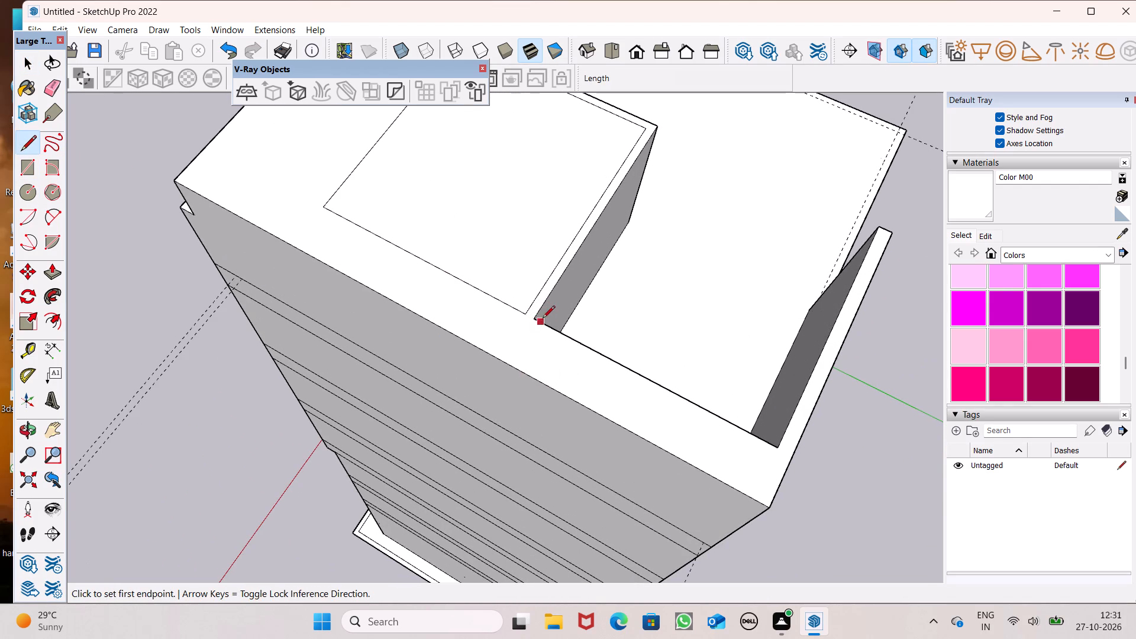
click(536, 322)
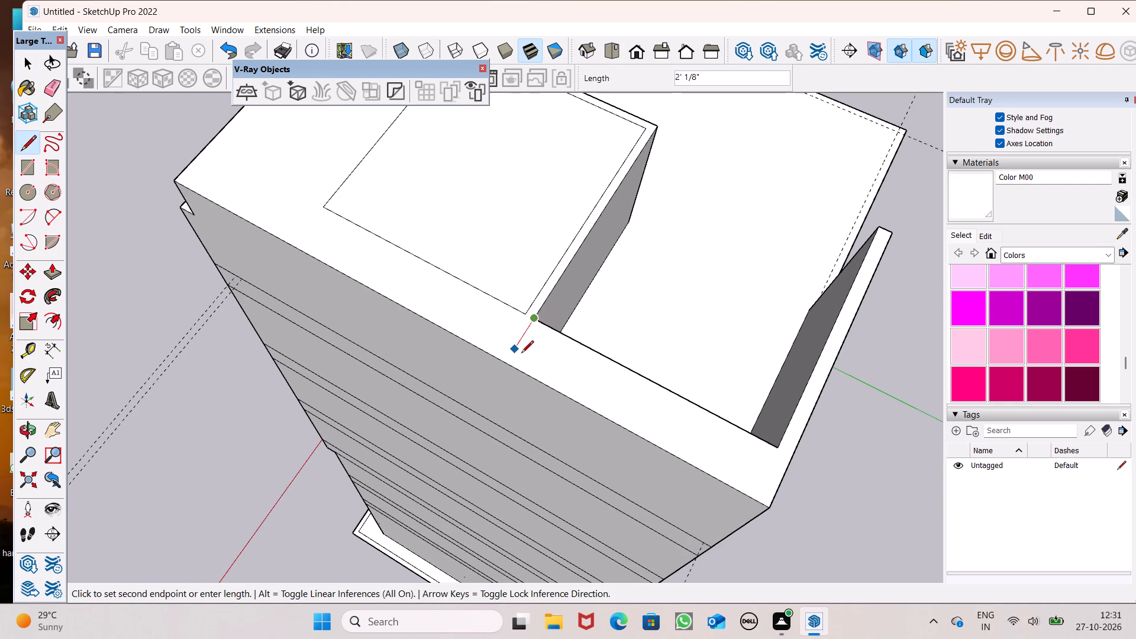
click(510, 365)
Push the L-shaped wall top around the rear corner of the terrace down 6'.
scroll(242, 287, down, 2)
middle_drag(468, 441, 405, 385)
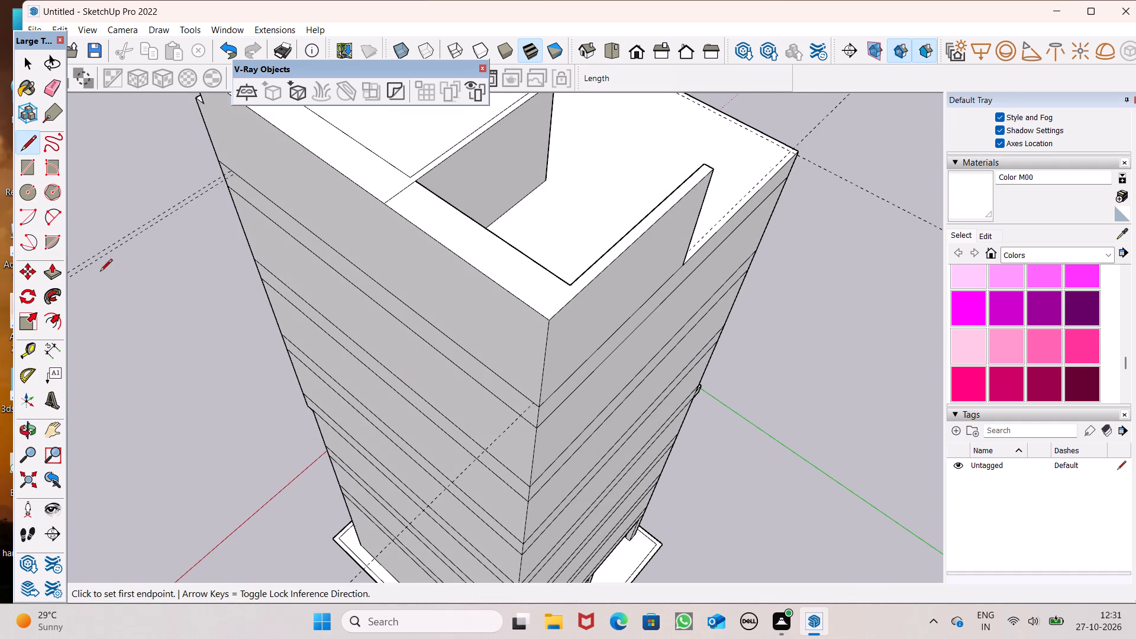
click(53, 272)
middle_drag(579, 300, 581, 269)
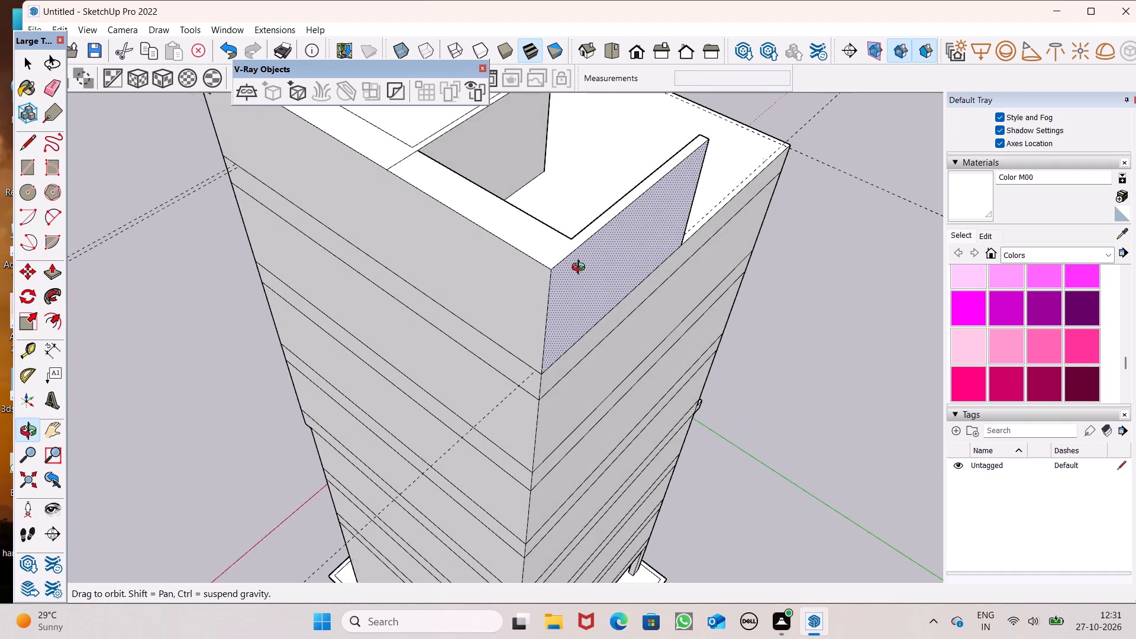
middle_drag(581, 269, 579, 266)
middle_drag(539, 283, 483, 262)
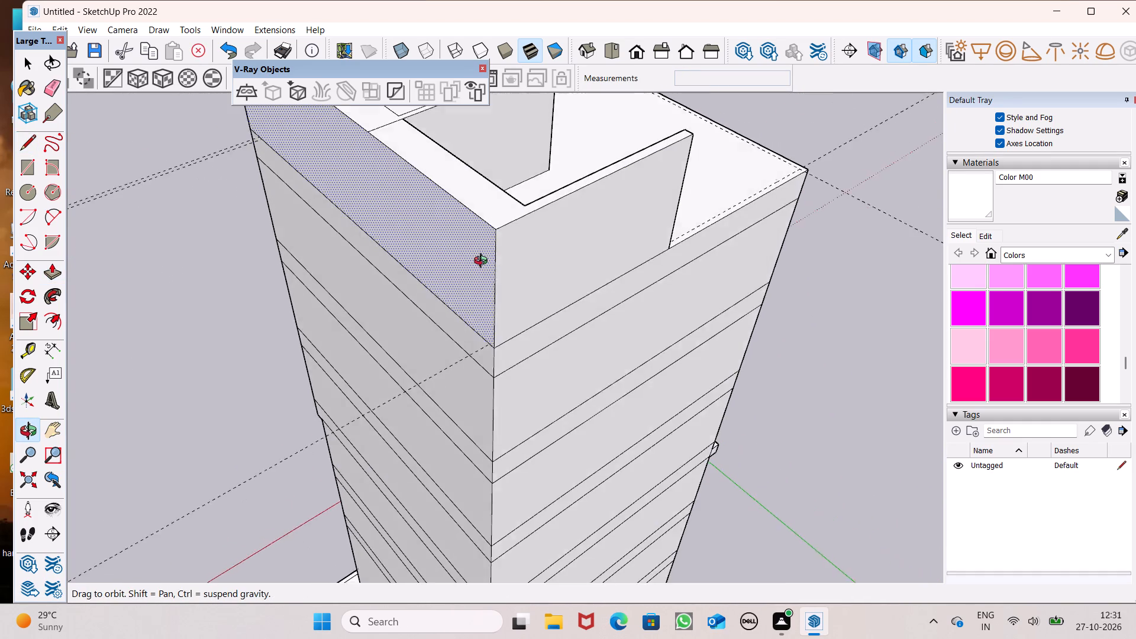
middle_drag(483, 262, 477, 277)
drag(464, 211, 474, 228)
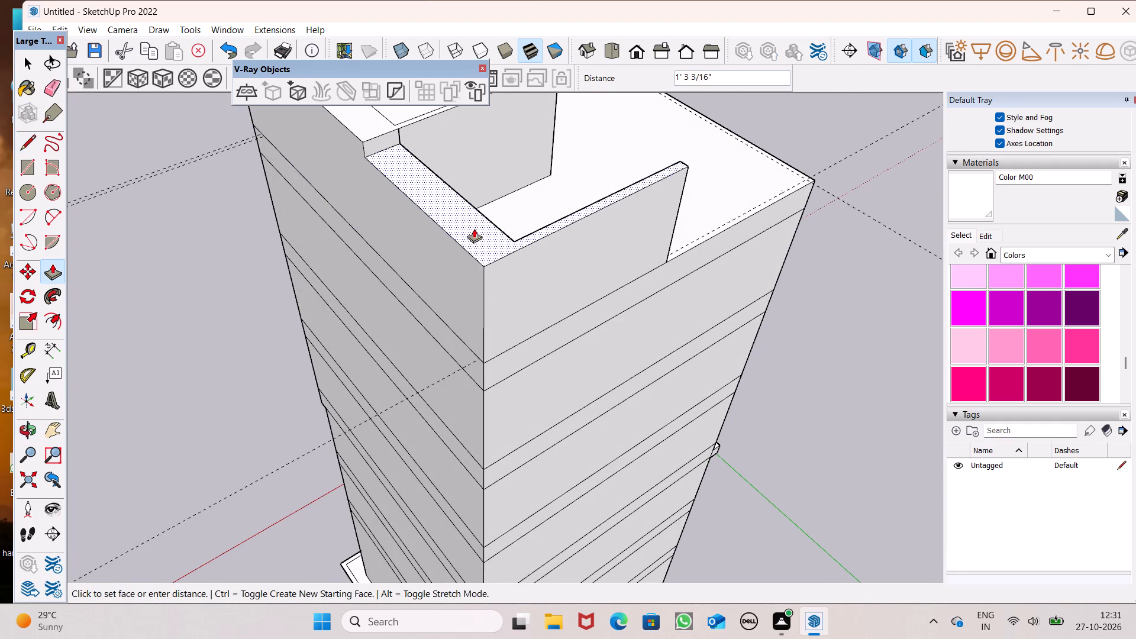
drag(474, 228, 477, 247)
text(6')
drag(477, 247, 477, 248)
key(Return)
Draw the inner strip lines from the low wall's end, about 17' 5 1/2" along the rear guide and along the side guide to the front strip.
scroll(550, 298, up, 1)
middle_drag(550, 296, 250, 185)
scroll(407, 379, down, 6)
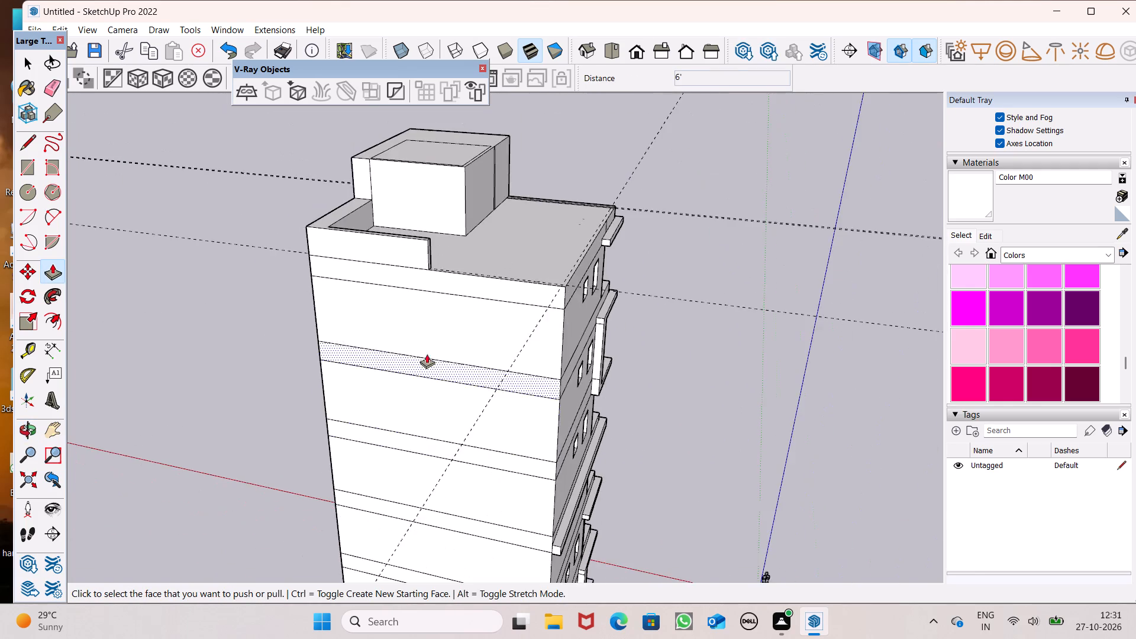
middle_drag(460, 327, 427, 396)
scroll(423, 319, up, 7)
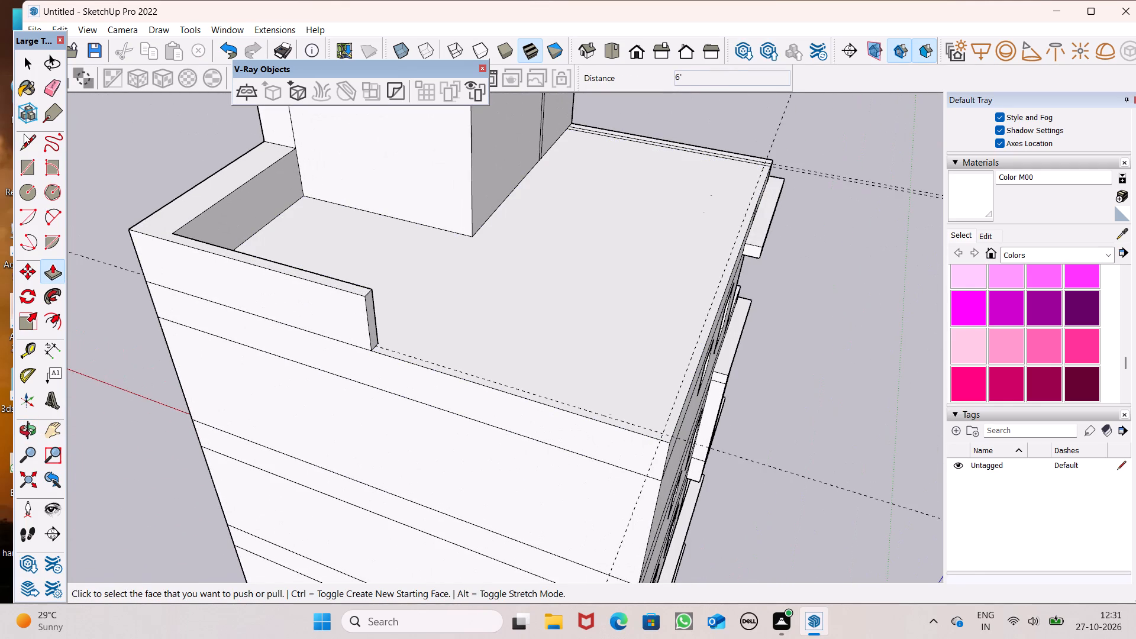
click(31, 148)
scroll(399, 375, up, 3)
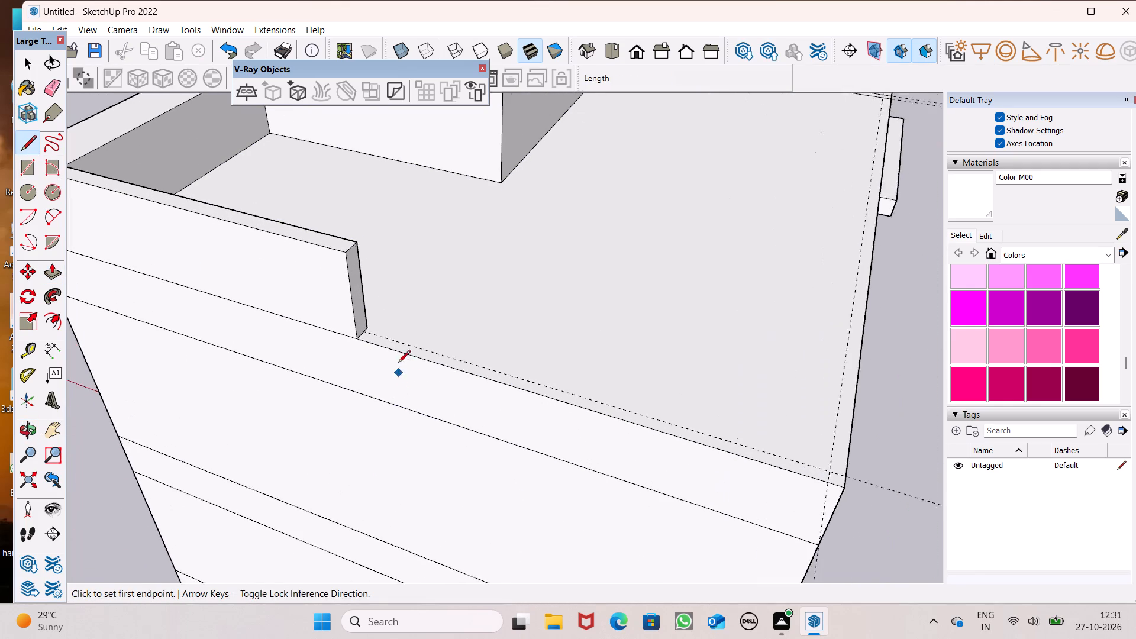
scroll(398, 363, up, 2)
drag(364, 324, 364, 324)
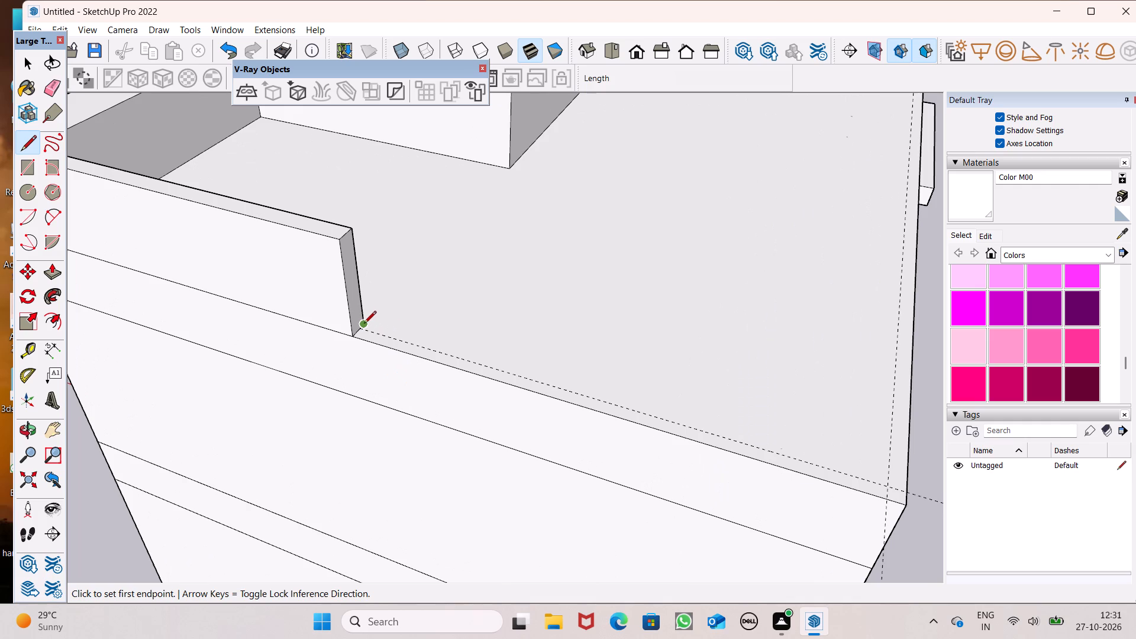
drag(364, 324, 373, 332)
click(889, 478)
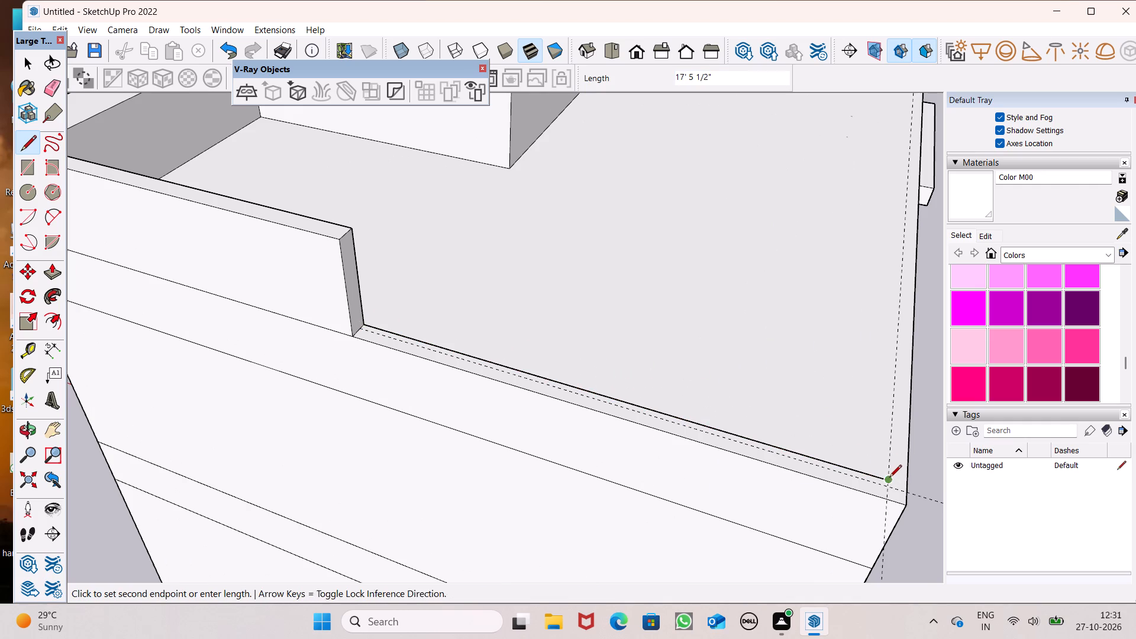
scroll(873, 404, down, 7)
scroll(663, 449, down, 6)
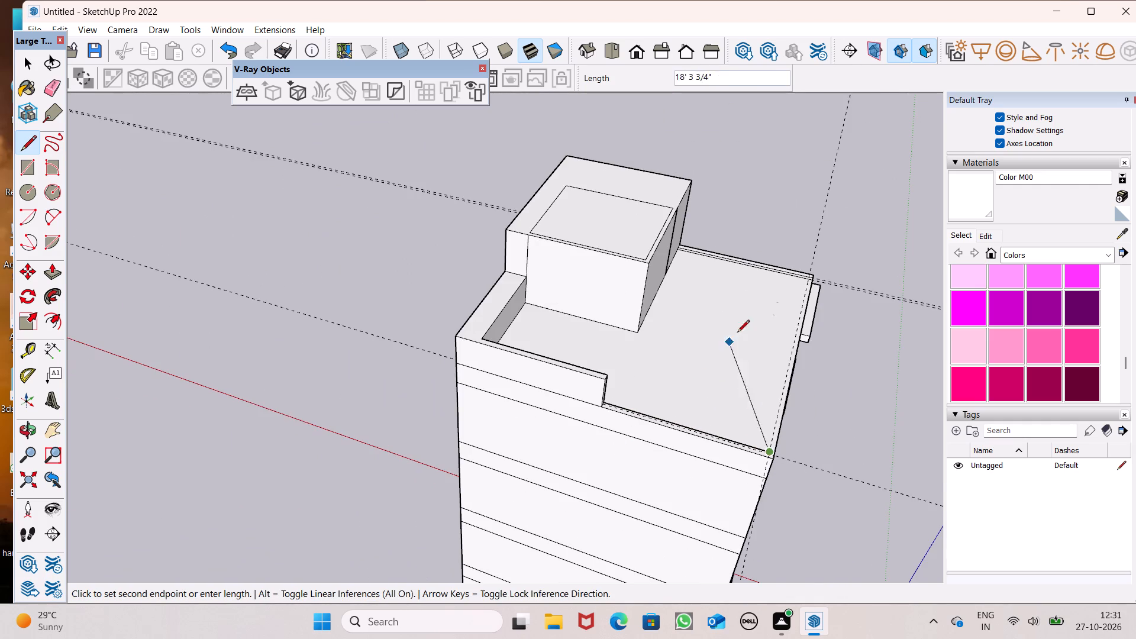
scroll(759, 309, up, 7)
scroll(833, 243, up, 3)
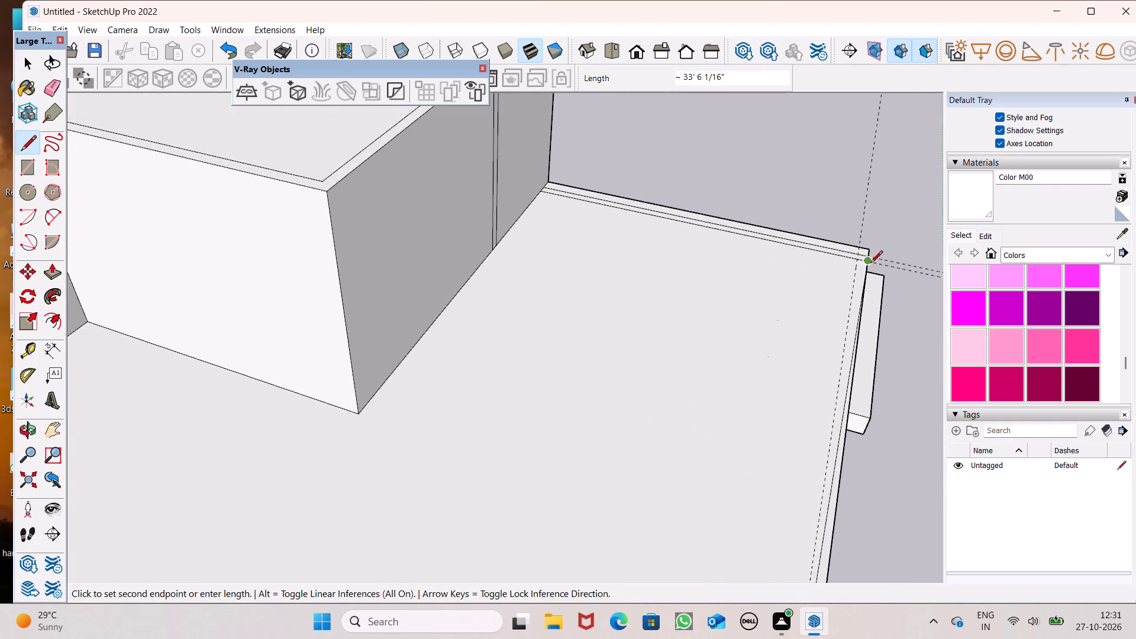
scroll(870, 264, up, 7)
click(793, 208)
scroll(634, 190, down, 6)
key(space)
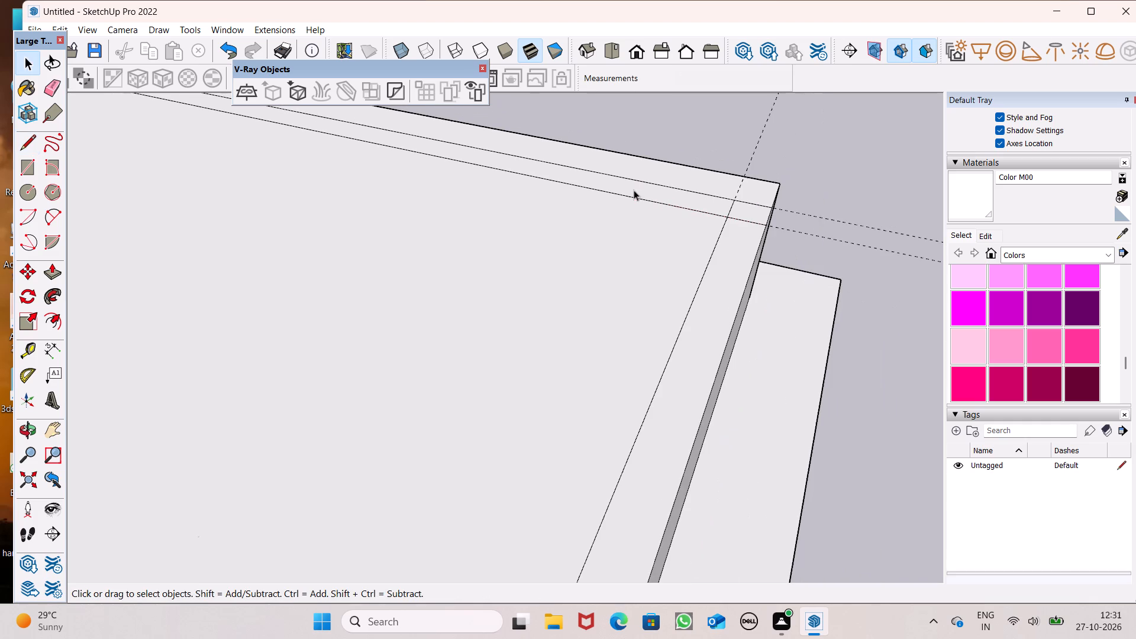
Erase the overlapping strip line ends at the terrace's front corner and the remaining guides around the roof.
click(49, 93)
scroll(663, 193, up, 5)
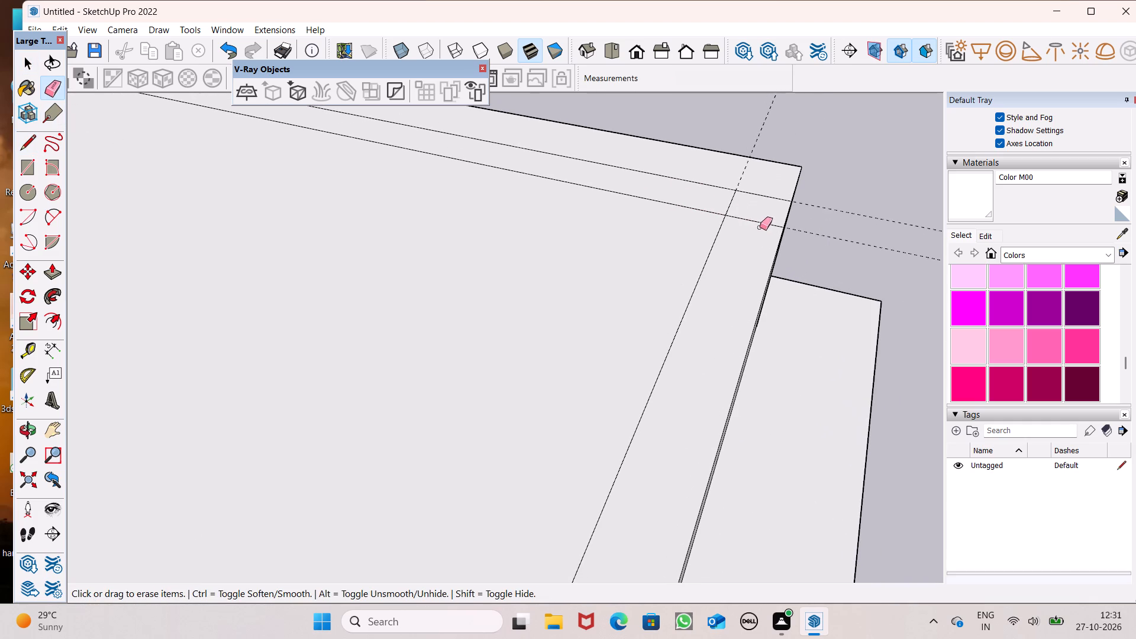
drag(725, 199, 753, 234)
drag(830, 185, 832, 215)
scroll(827, 128, down, 7)
scroll(814, 177, down, 6)
scroll(763, 209, down, 1)
middle_drag(761, 220, 708, 333)
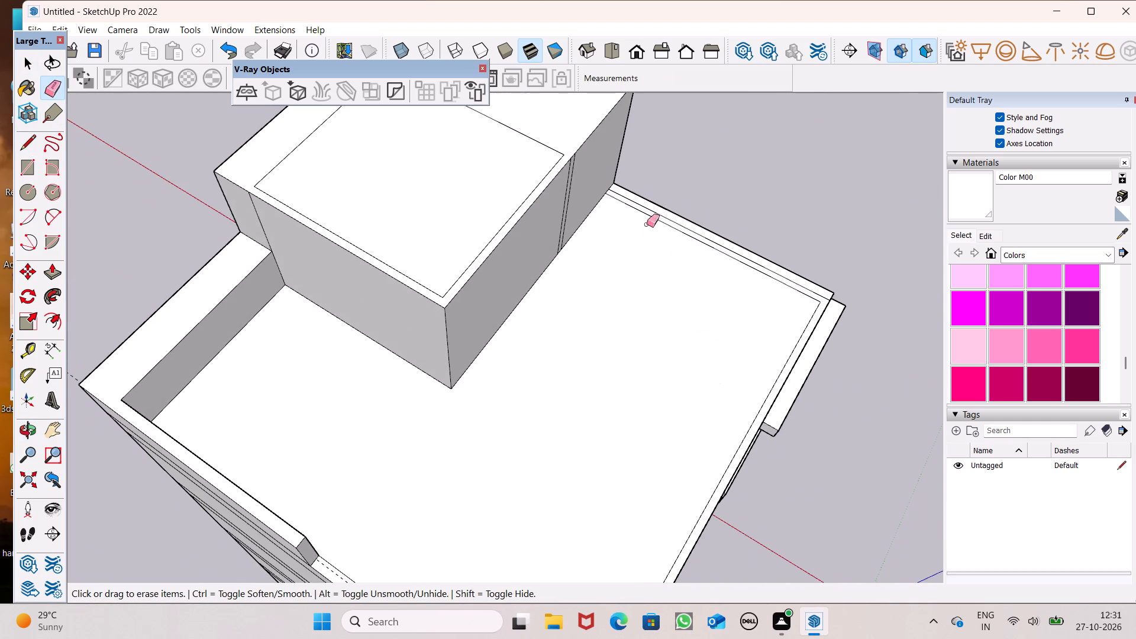
scroll(630, 235, down, 5)
scroll(629, 525, up, 8)
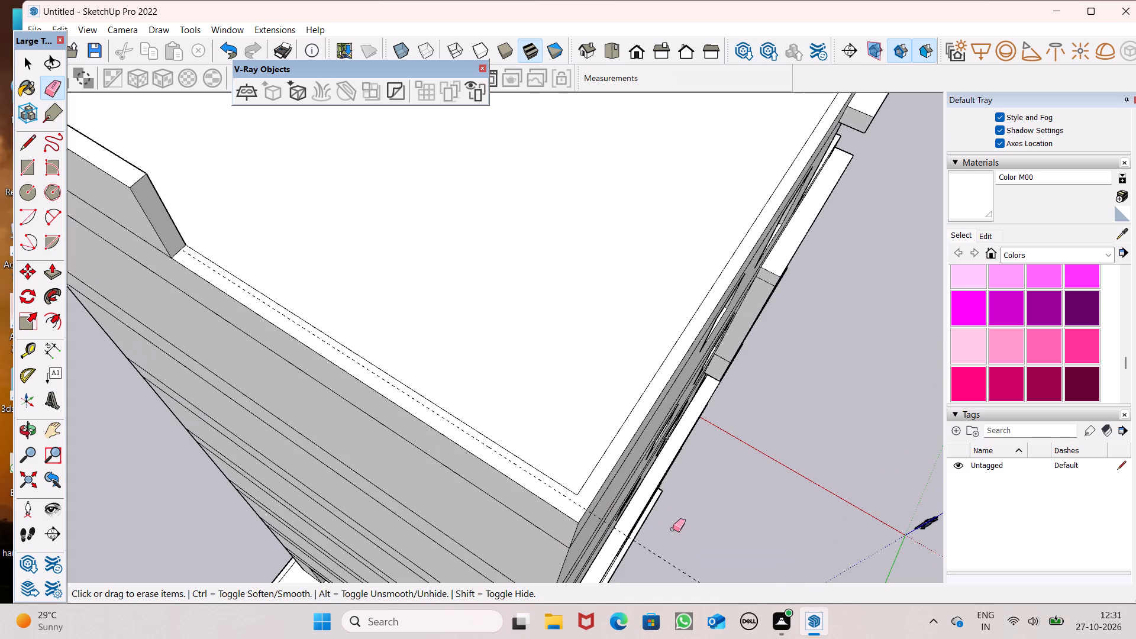
drag(673, 534, 657, 559)
scroll(542, 427, down, 7)
middle_drag(464, 424, 541, 412)
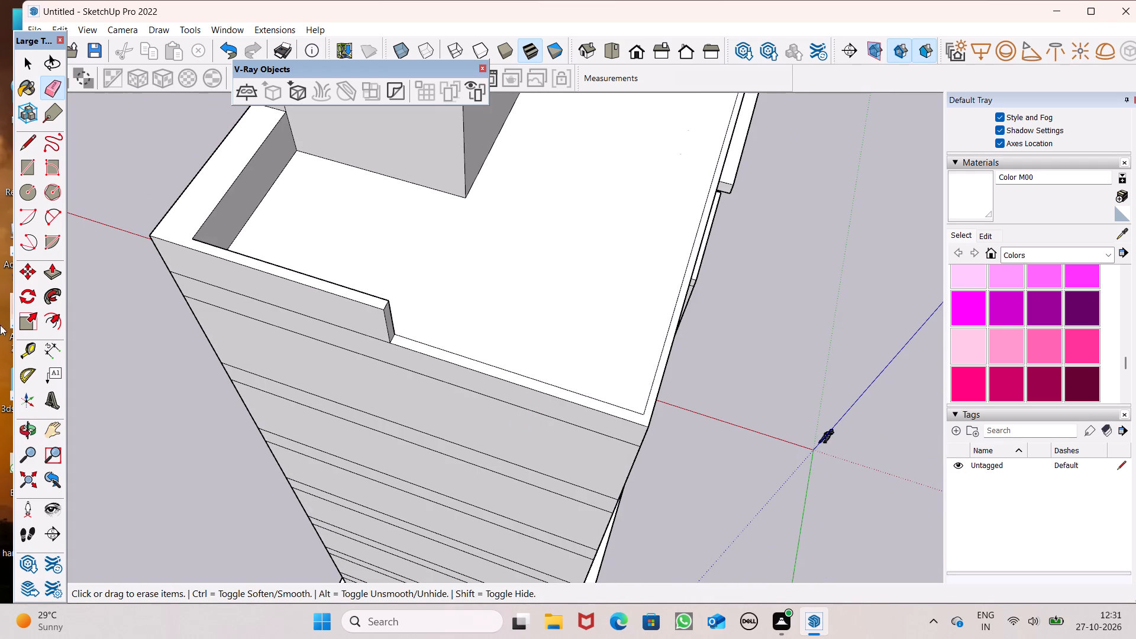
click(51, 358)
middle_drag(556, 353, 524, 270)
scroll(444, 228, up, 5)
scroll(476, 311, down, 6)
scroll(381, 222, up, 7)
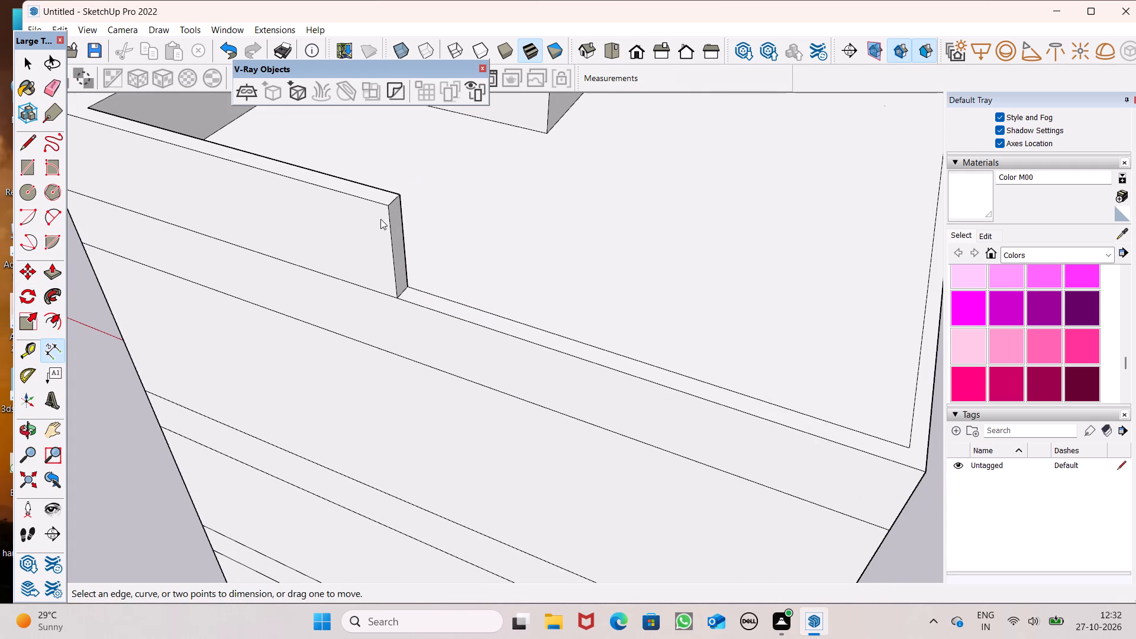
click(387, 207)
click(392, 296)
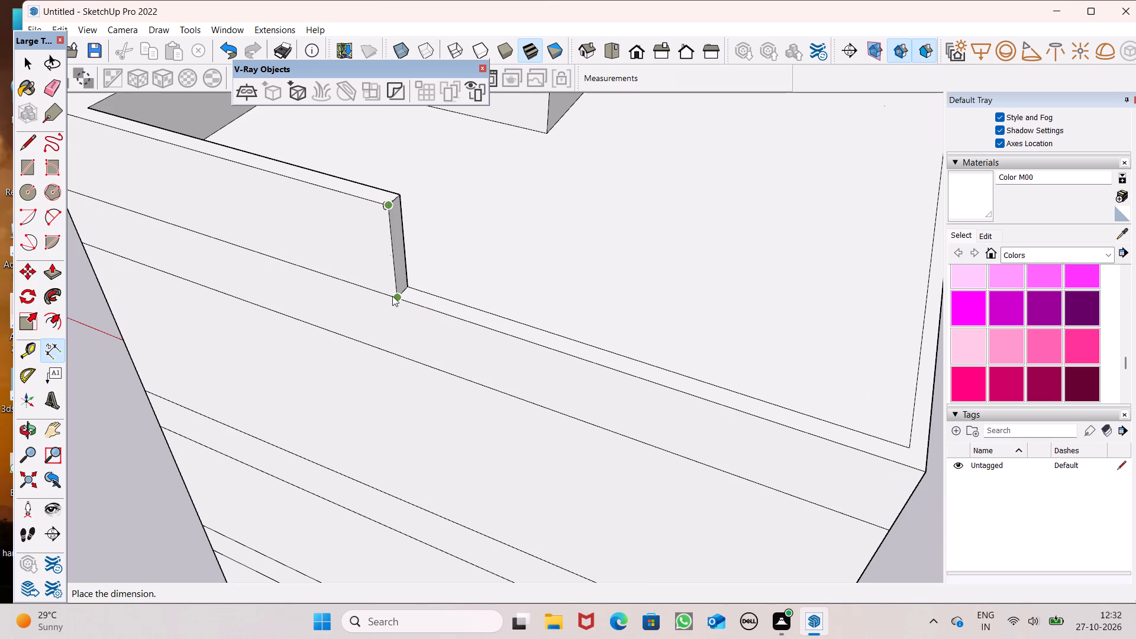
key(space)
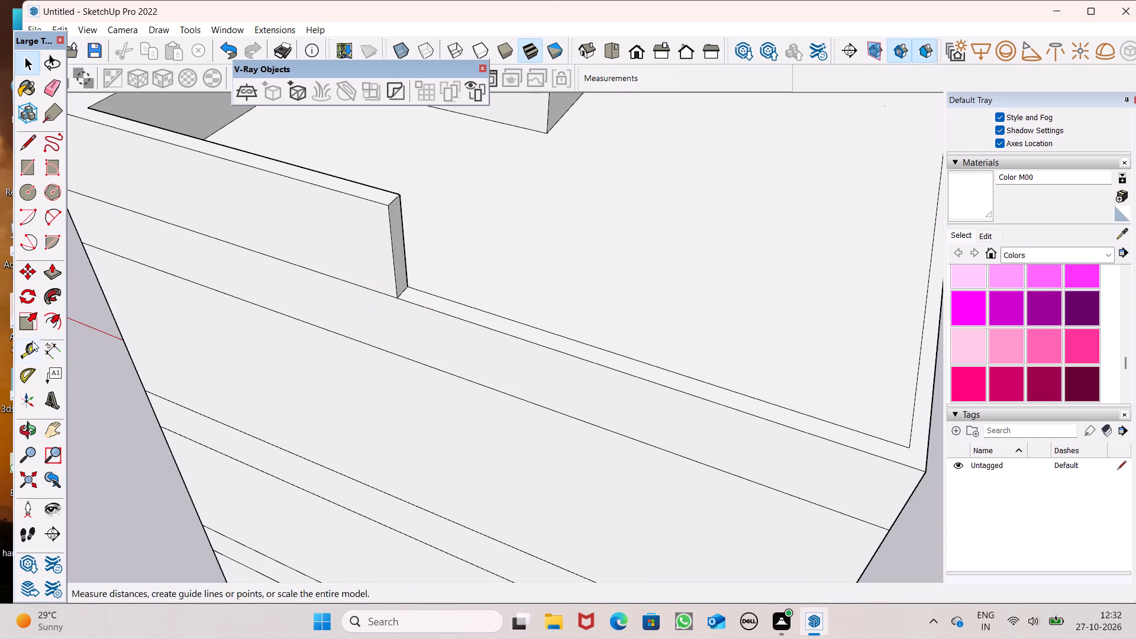
Pull the edge strip along the terrace's rear and side edges up 4', level with the low wall's top.
click(49, 273)
middle_drag(262, 351, 315, 499)
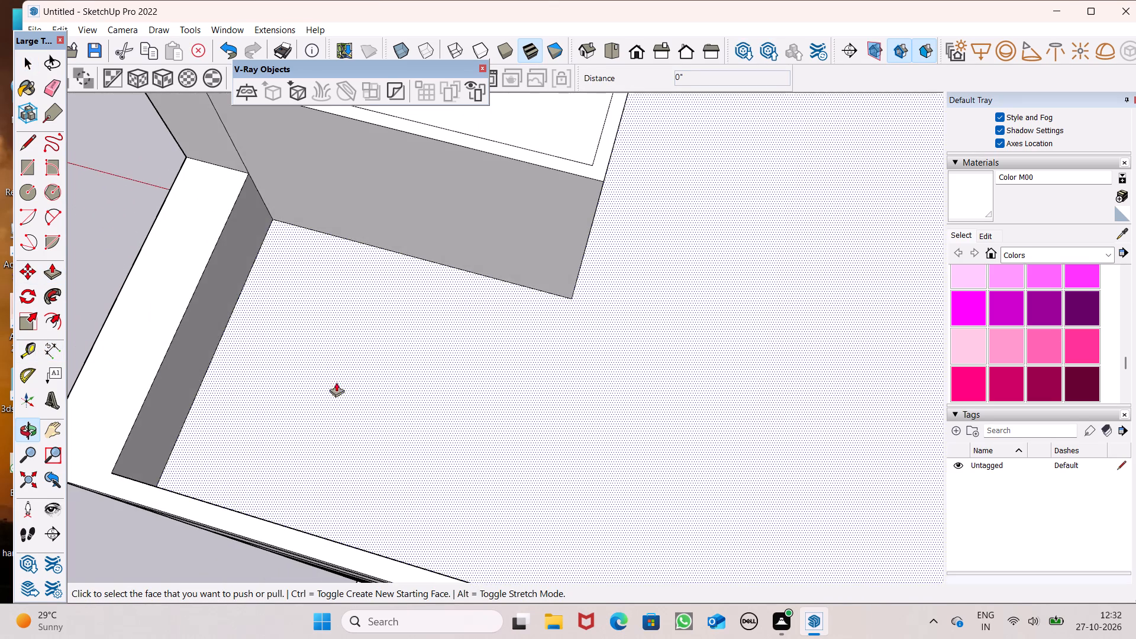
scroll(328, 354, down, 5)
scroll(331, 211, down, 4)
scroll(375, 375, up, 7)
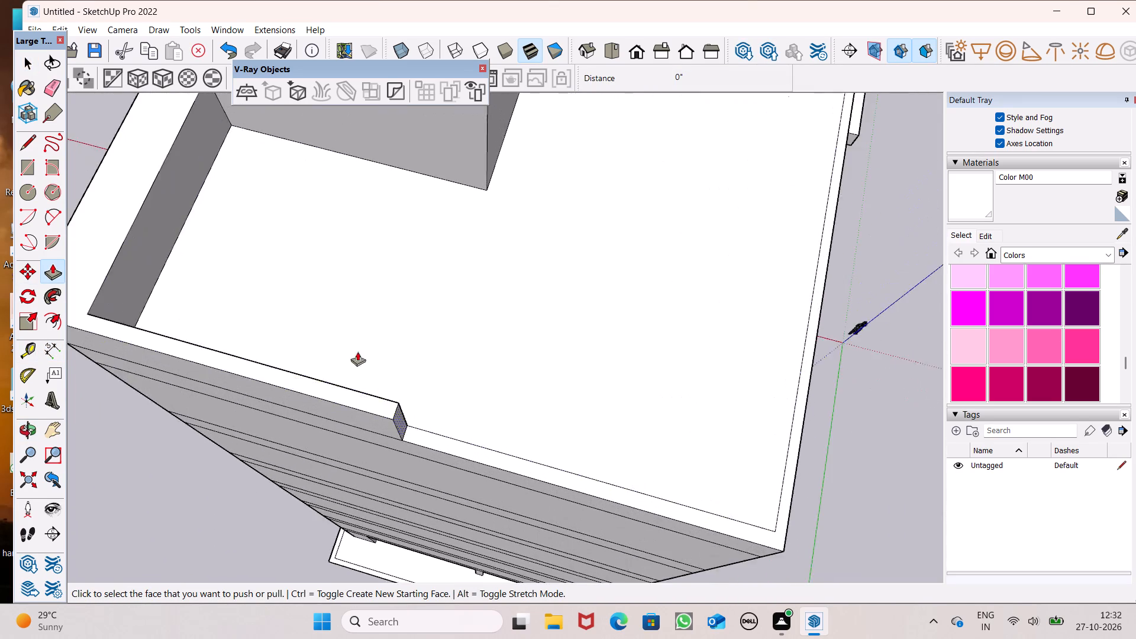
scroll(340, 331, down, 8)
scroll(432, 431, up, 6)
scroll(309, 307, up, 3)
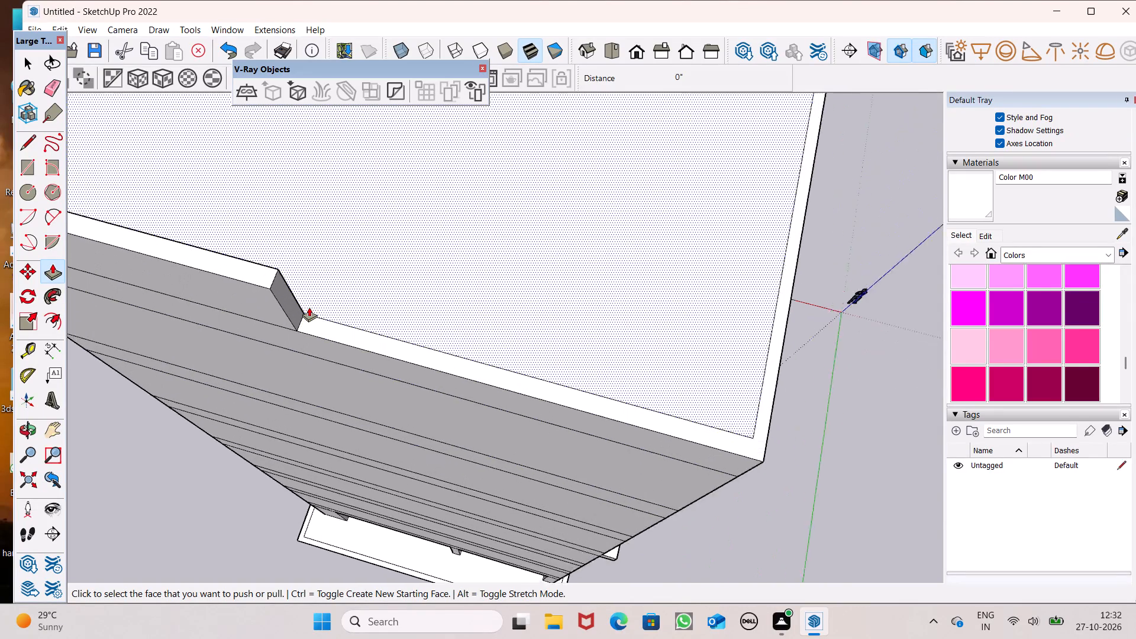
scroll(309, 307, up, 2)
drag(312, 329, 249, 279)
scroll(337, 324, down, 6)
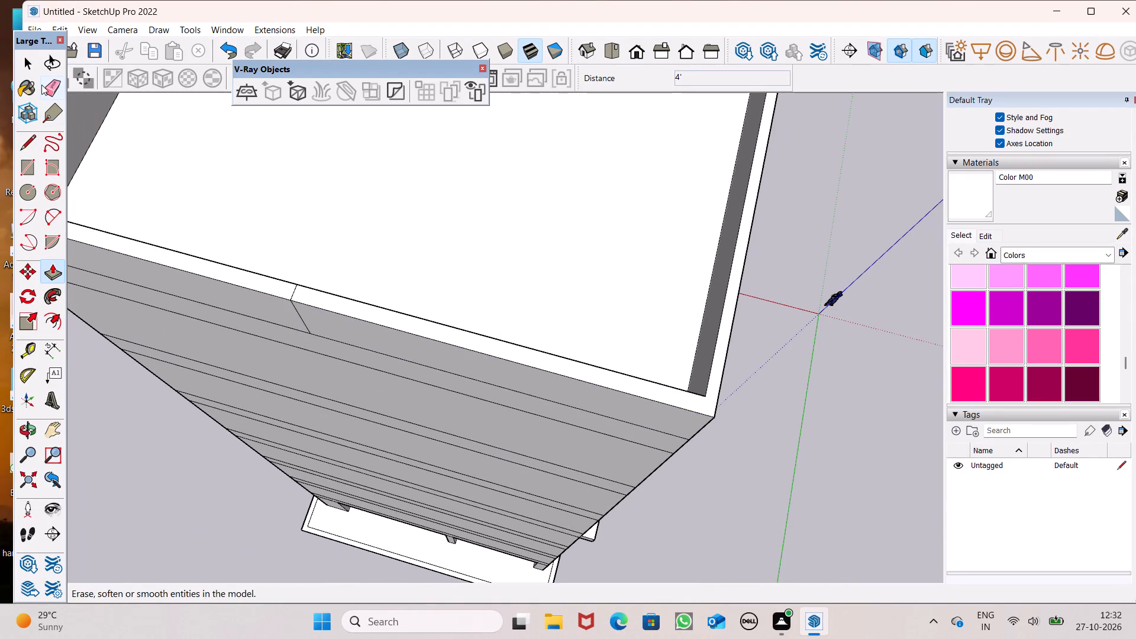
Erase the leftover seam lines on the outer face and top of the parapet along the windowless side wall.
click(41, 85)
scroll(291, 327, up, 5)
drag(306, 298, 291, 299)
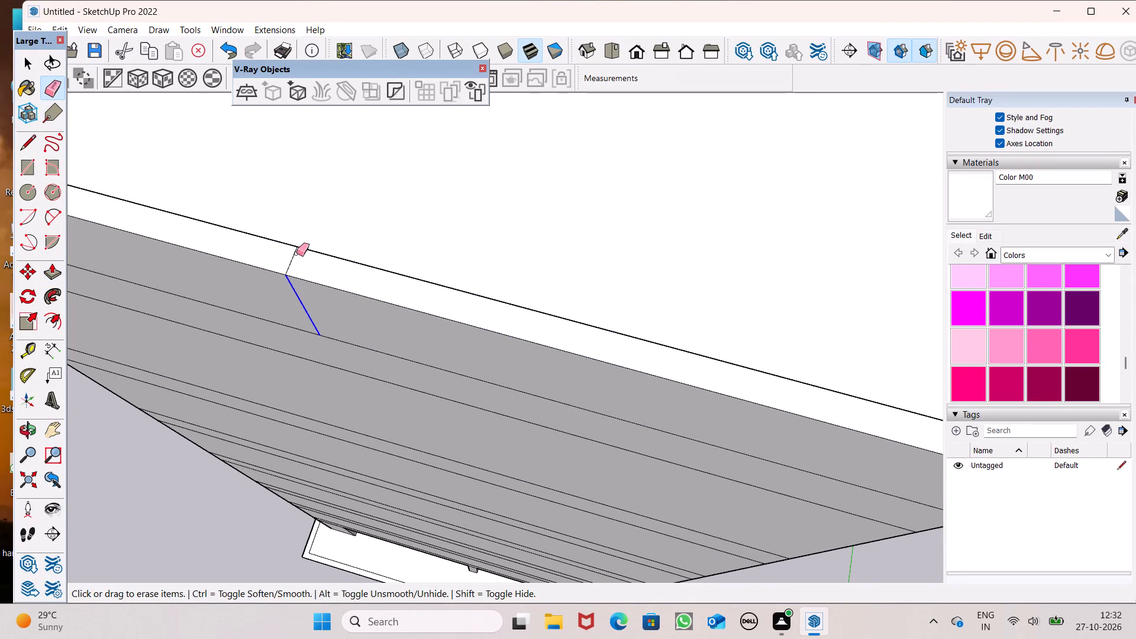
click(293, 253)
Erase the leftover vertical line on the parapet's outer face above the small windows, near the balcony corner.
scroll(382, 289, down, 15)
middle_drag(505, 361, 440, 288)
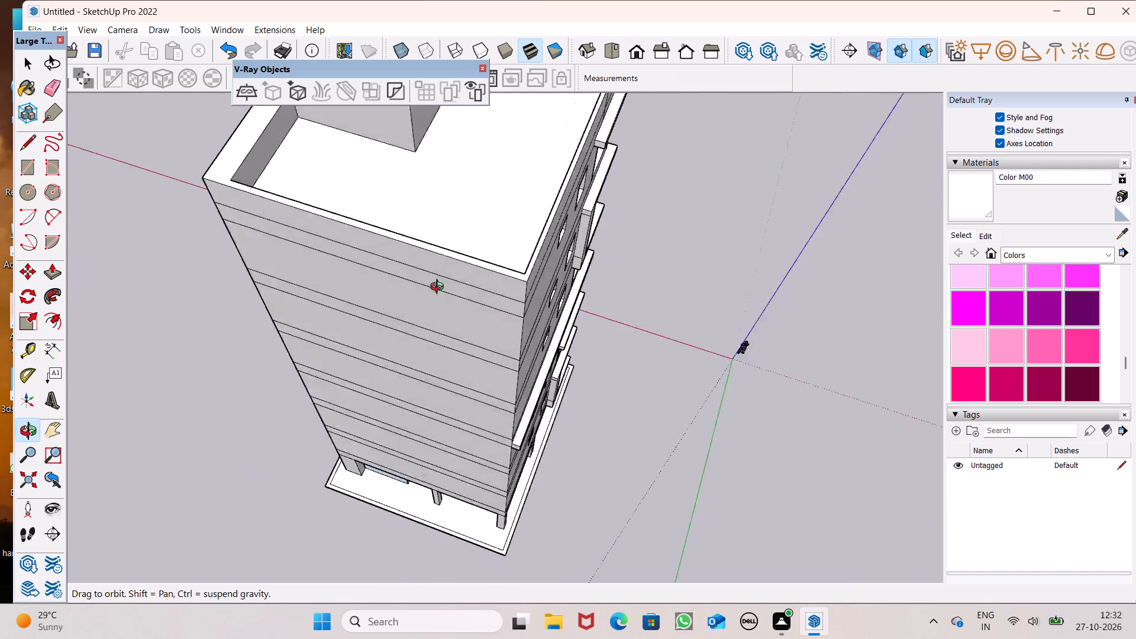
middle_drag(440, 288, 233, 244)
scroll(230, 245, up, 1)
scroll(241, 289, down, 6)
middle_drag(410, 302, 49, 228)
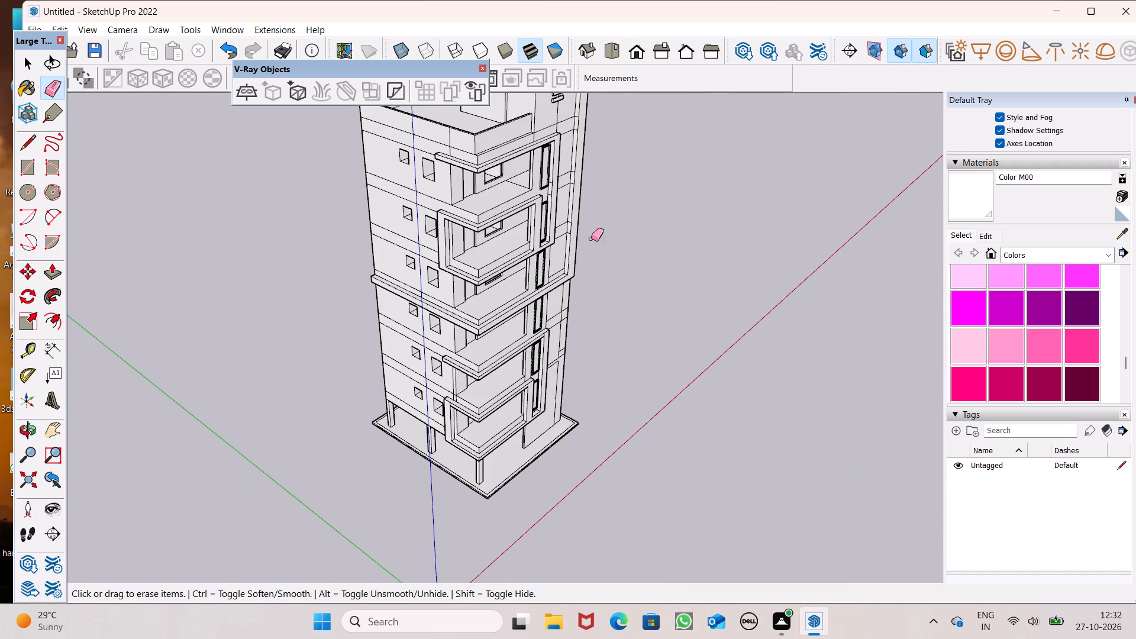
scroll(533, 162, up, 8)
scroll(465, 118, up, 8)
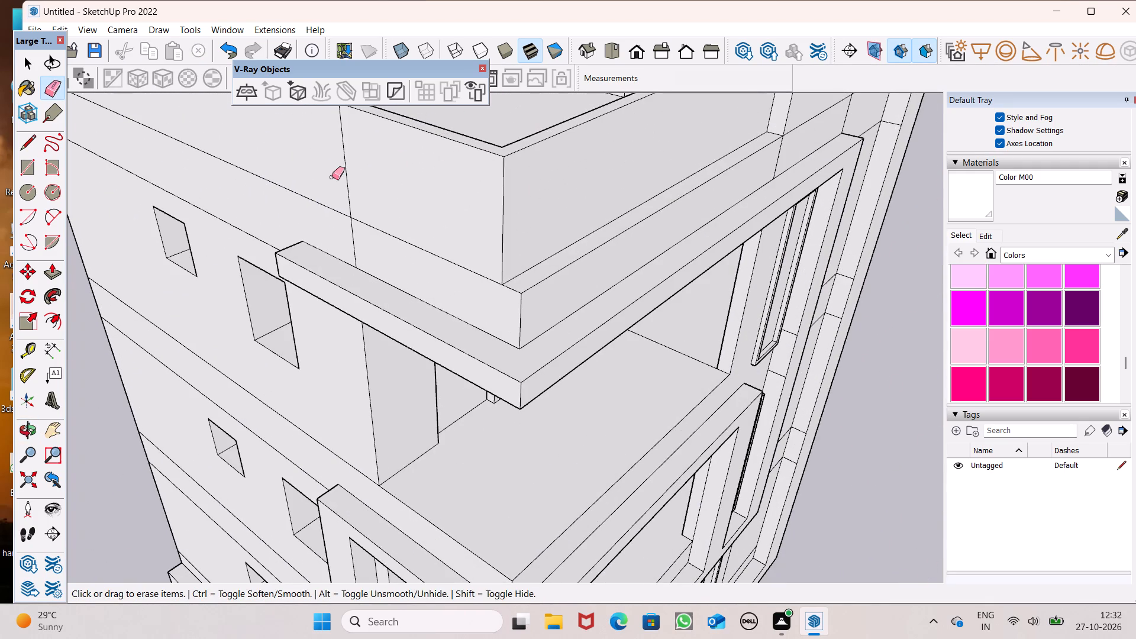
drag(337, 177, 363, 185)
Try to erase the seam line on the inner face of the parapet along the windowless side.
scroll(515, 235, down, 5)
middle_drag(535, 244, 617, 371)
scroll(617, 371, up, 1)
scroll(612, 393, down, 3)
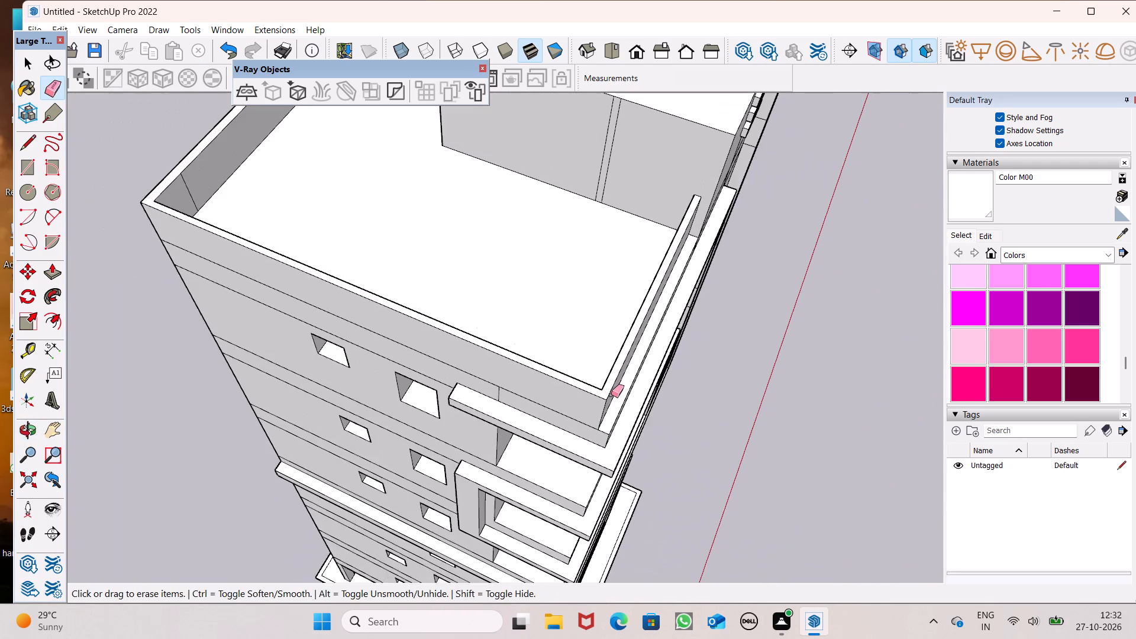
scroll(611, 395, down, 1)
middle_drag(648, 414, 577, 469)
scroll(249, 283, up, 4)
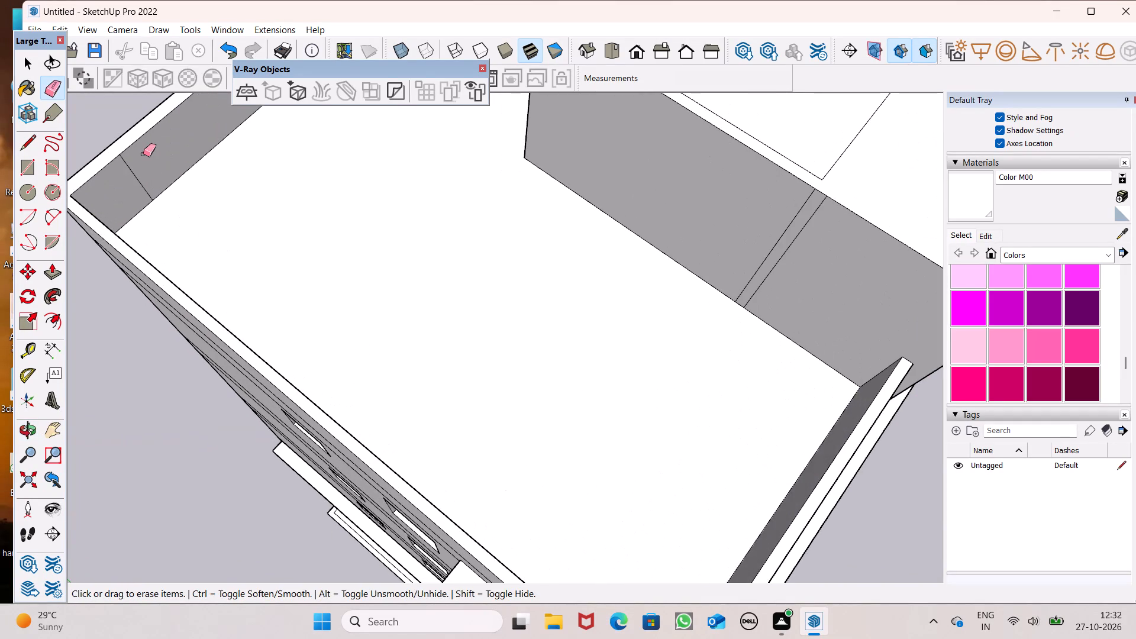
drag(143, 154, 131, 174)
Erase the main lines of the inset rectangle on top of the raised roof block.
scroll(325, 307, up, 1)
middle_drag(328, 311, 819, 369)
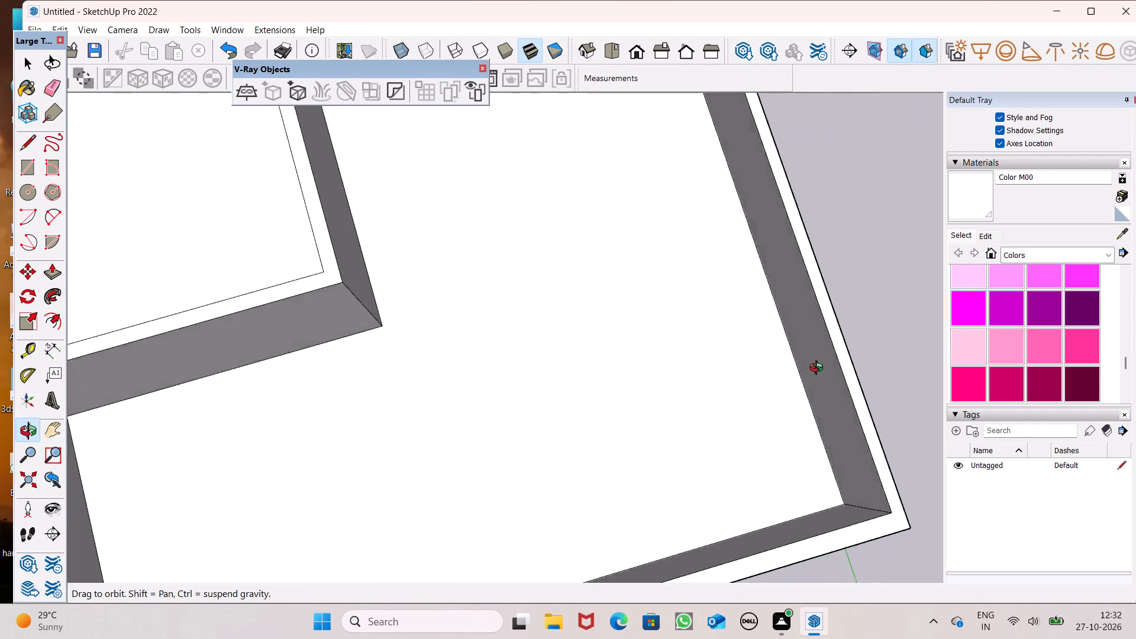
middle_drag(819, 369, 784, 211)
scroll(705, 418, down, 6)
scroll(676, 374, down, 4)
middle_drag(685, 403, 234, 453)
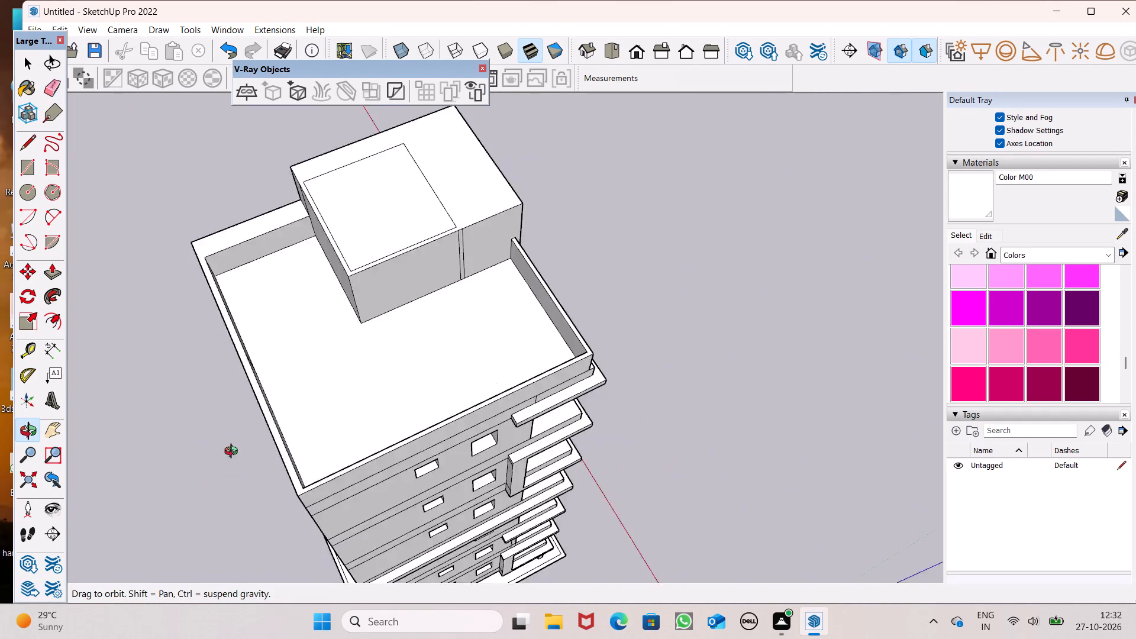
middle_drag(234, 453, 0, 321)
middle_drag(537, 322, 506, 440)
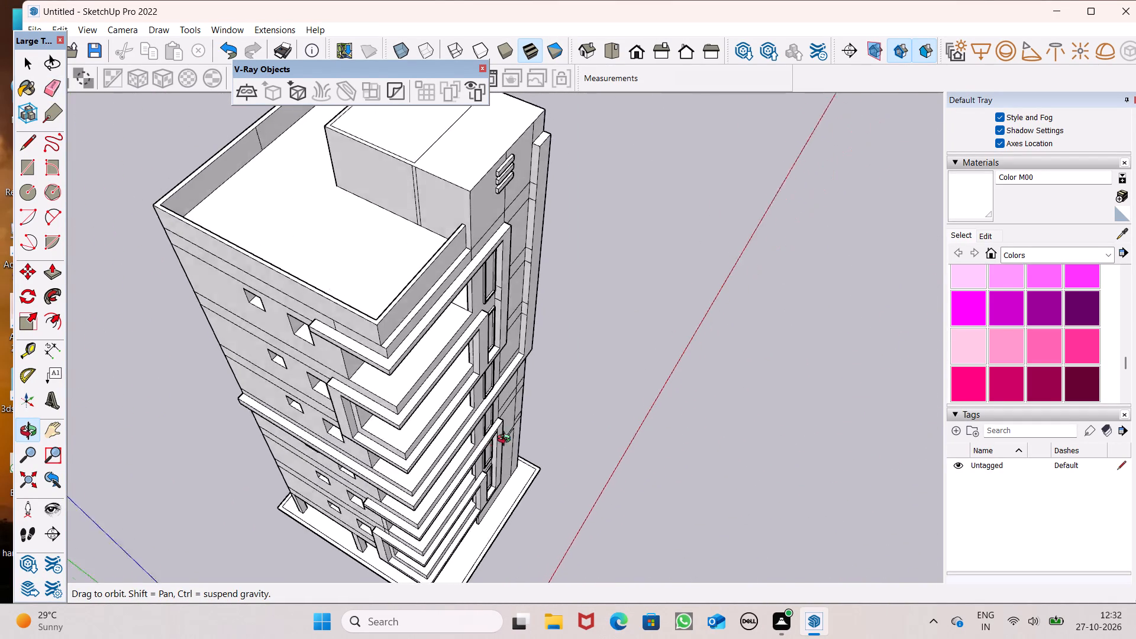
middle_drag(506, 440, 515, 444)
scroll(515, 444, up, 1)
scroll(385, 382, down, 7)
scroll(422, 198, up, 6)
drag(401, 215, 399, 257)
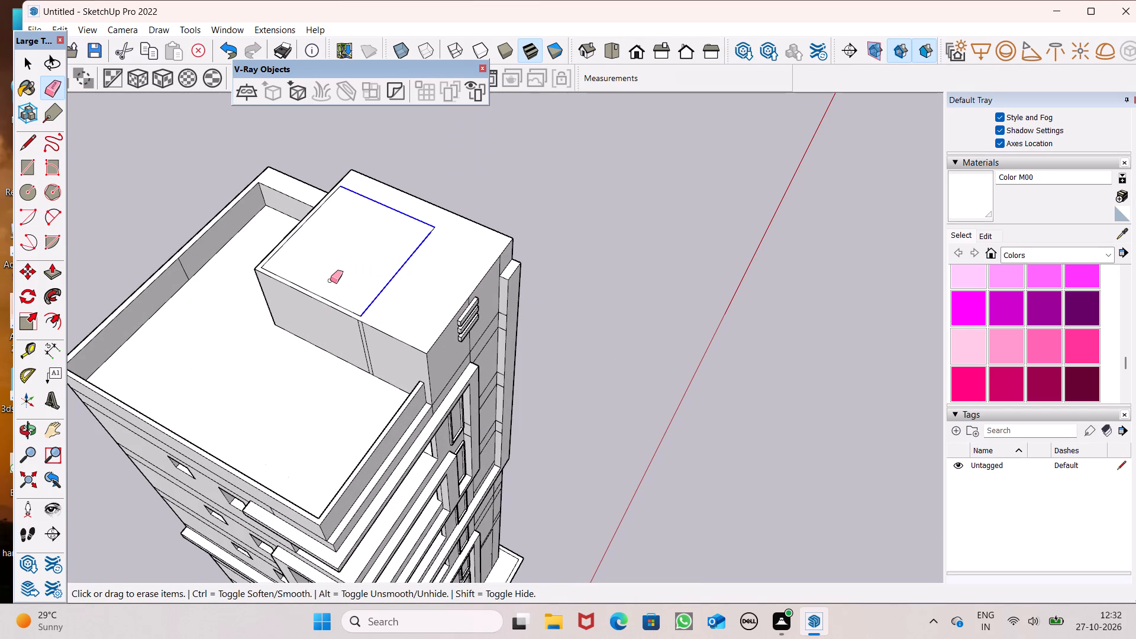
click(322, 292)
Erase the double vertical lines on the roof block's terrace-side wall and the remaining rectangle lines on its top.
drag(361, 336, 367, 341)
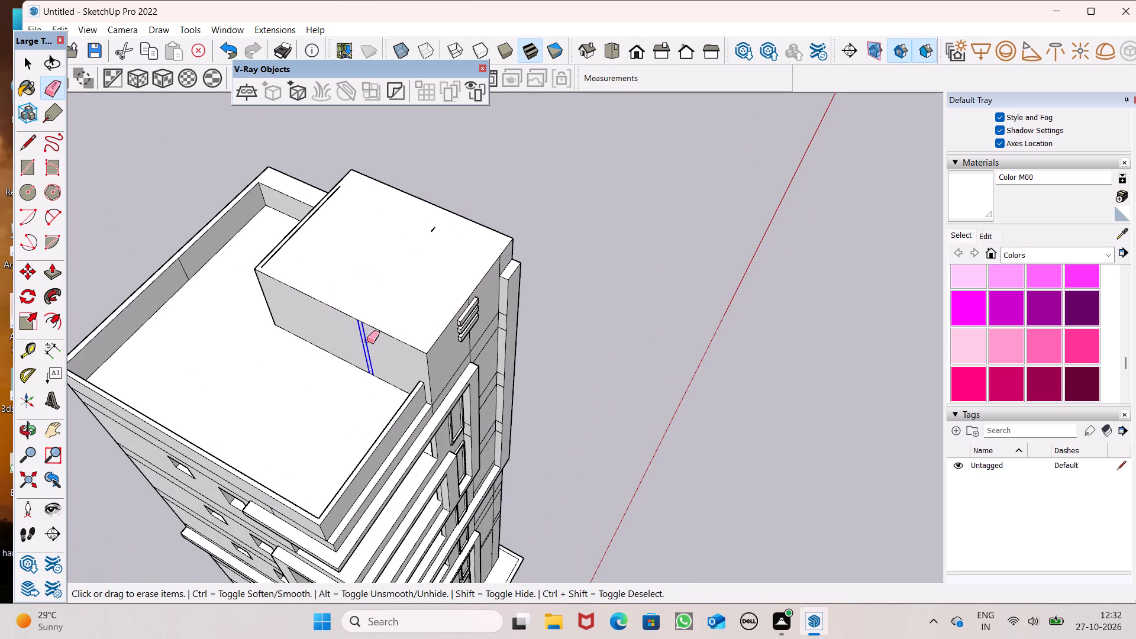
drag(367, 341, 367, 341)
drag(439, 230, 430, 219)
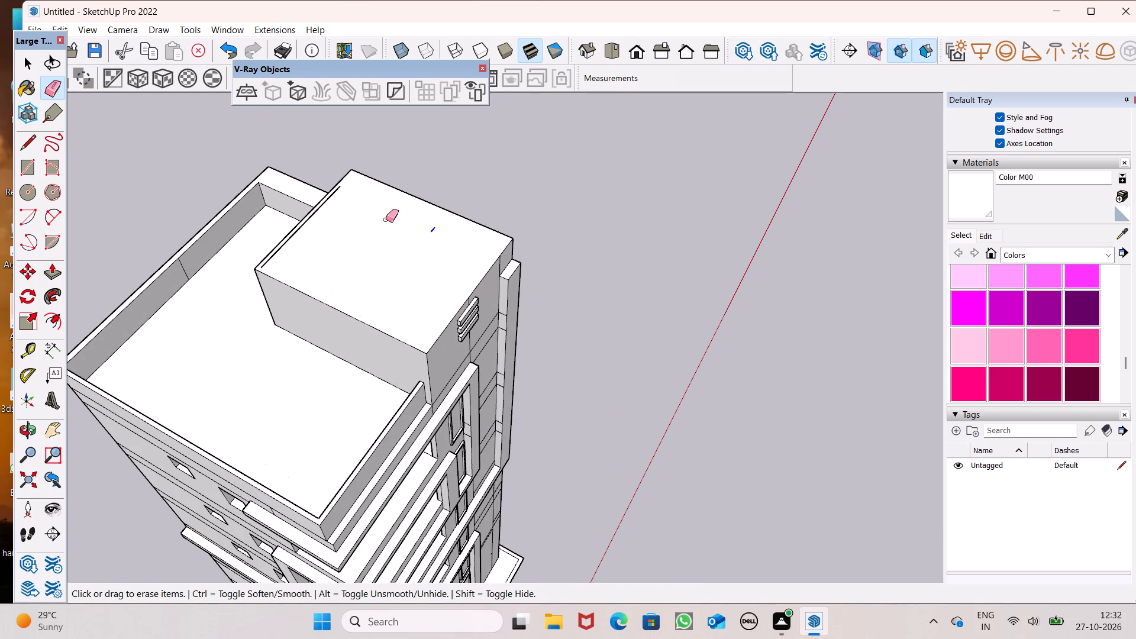
scroll(370, 221, up, 5)
click(261, 223)
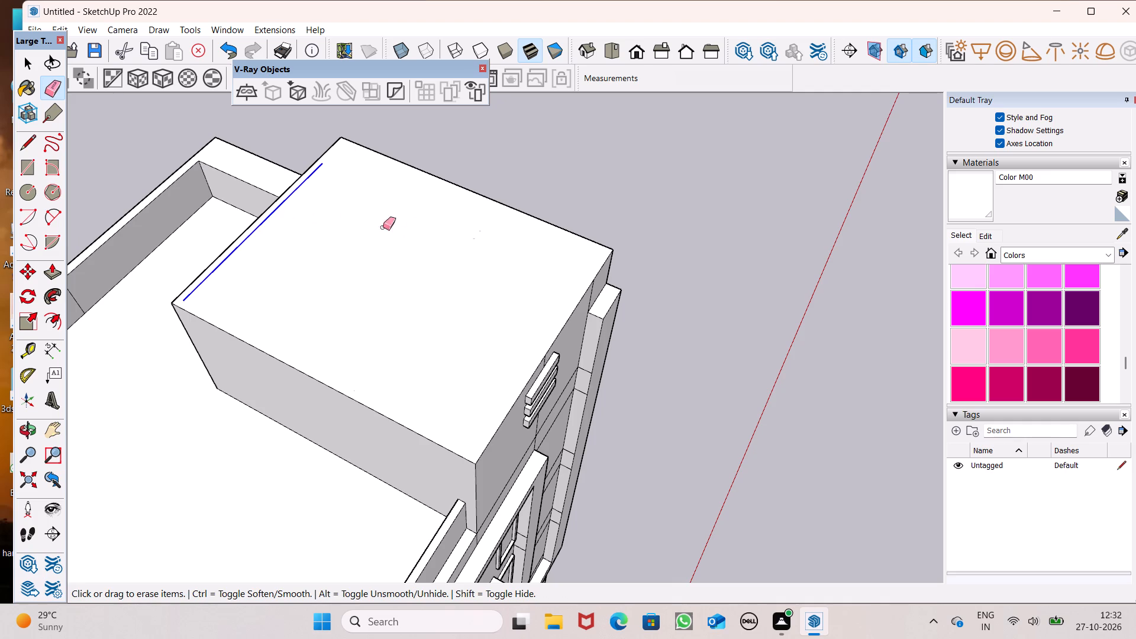
Erase the vertical line on the roof block's wall where it meets the thick parapet end.
scroll(417, 238, down, 4)
middle_drag(463, 275, 779, 273)
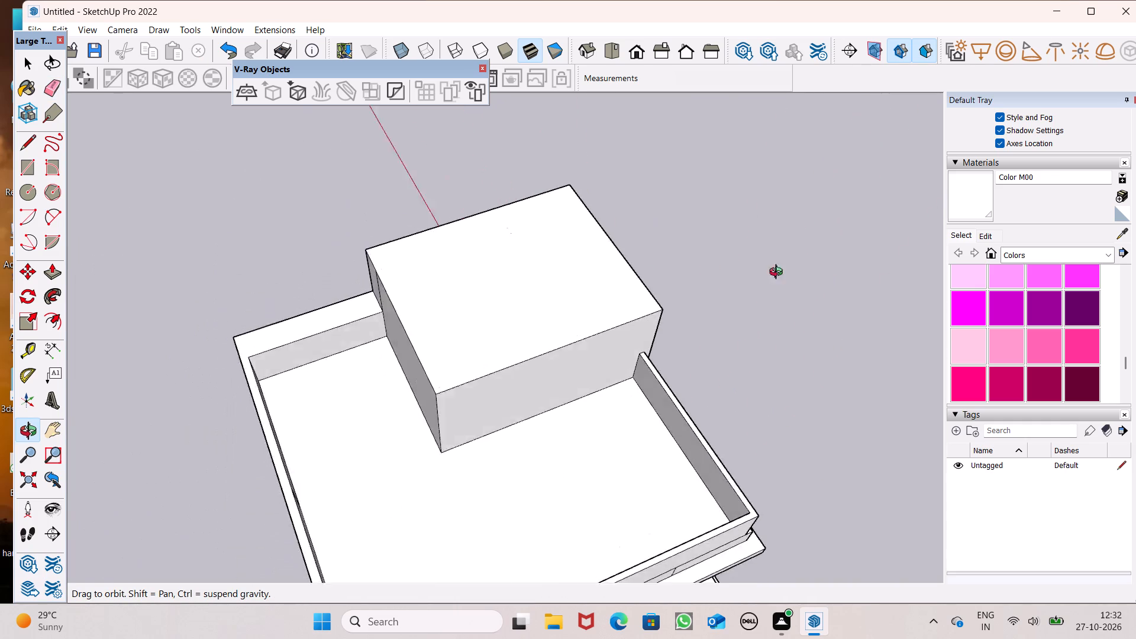
middle_drag(779, 273, 902, 278)
scroll(398, 350, up, 6)
drag(443, 324, 463, 340)
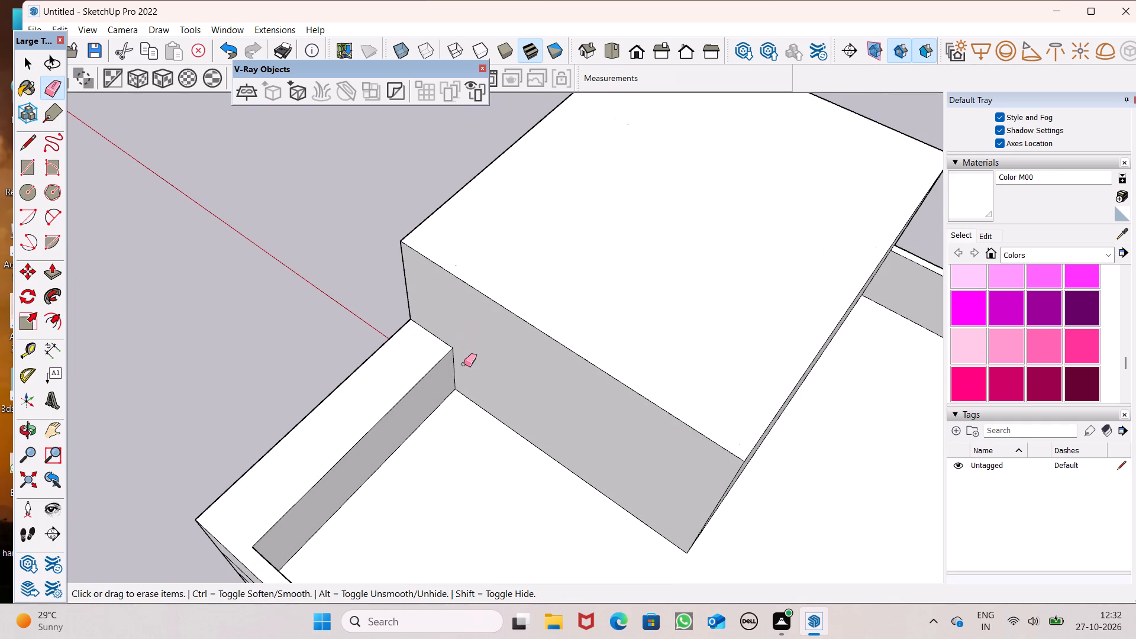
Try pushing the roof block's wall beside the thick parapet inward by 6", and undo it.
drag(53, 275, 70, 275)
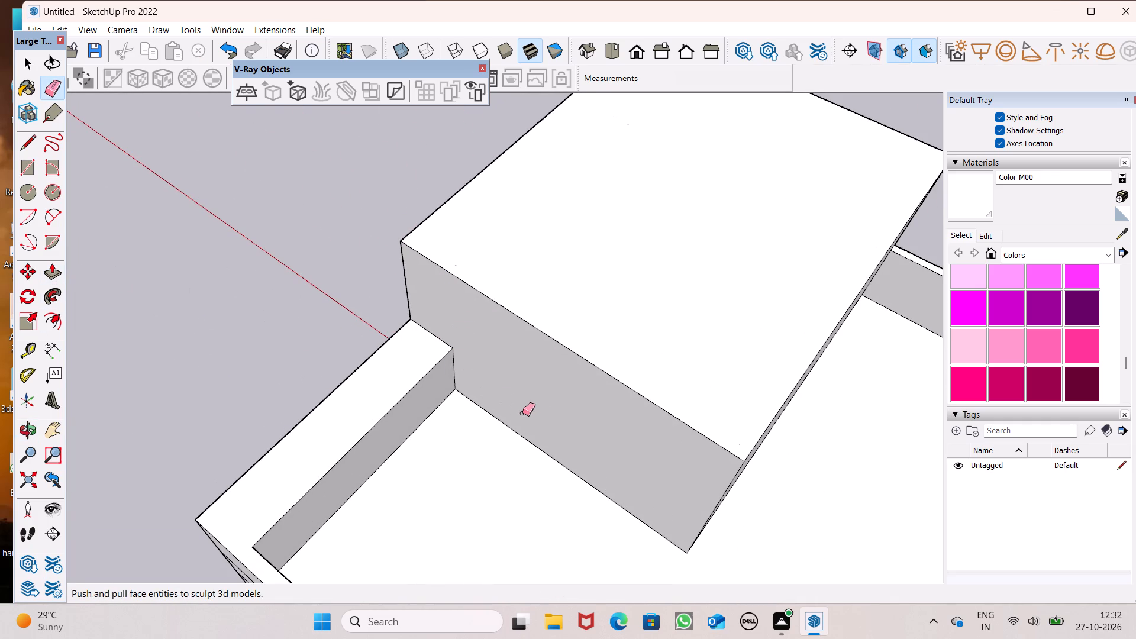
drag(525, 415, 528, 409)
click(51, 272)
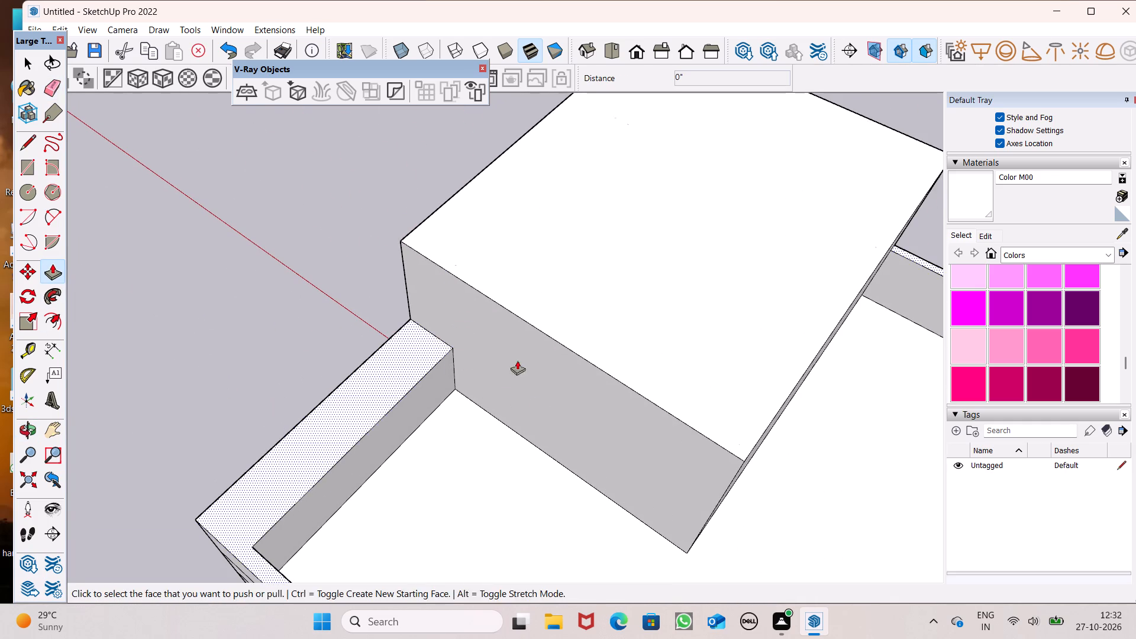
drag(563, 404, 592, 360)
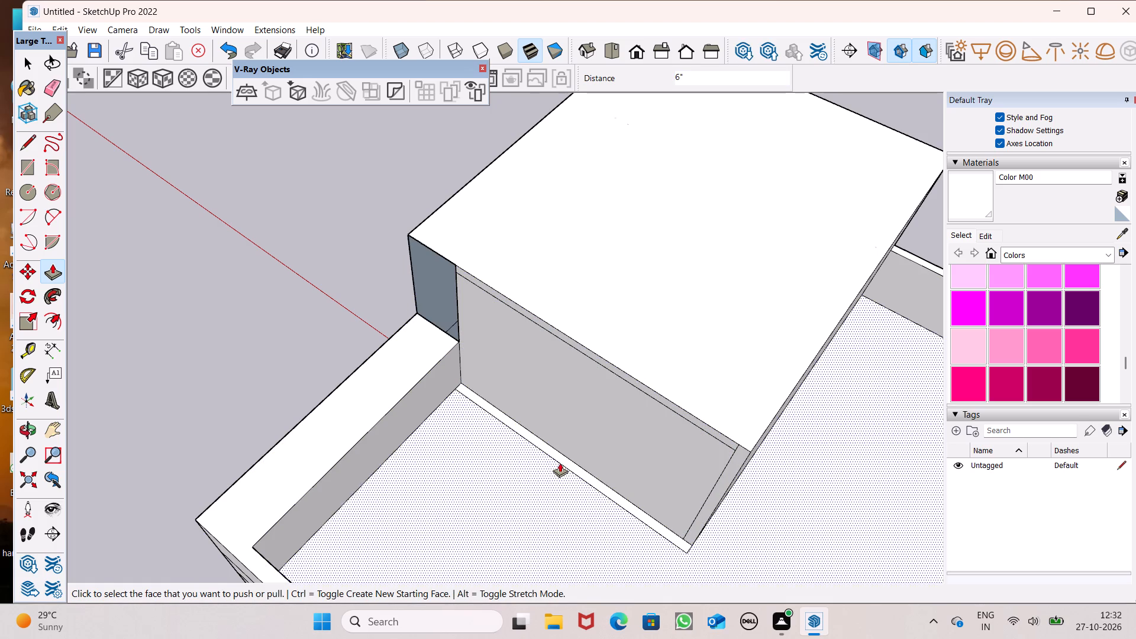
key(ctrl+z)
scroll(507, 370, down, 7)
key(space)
Pull the roof block's top face up 1' 5" as a new starting face, forming a slab band.
scroll(601, 319, down, 5)
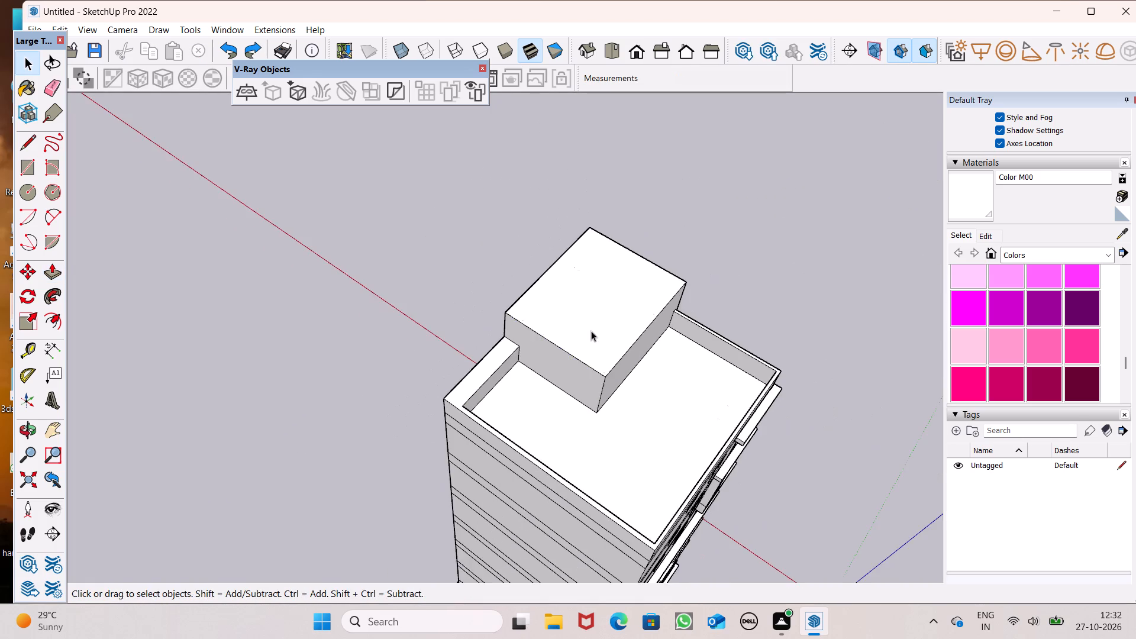
middle_drag(646, 347, 21, 301)
click(55, 267)
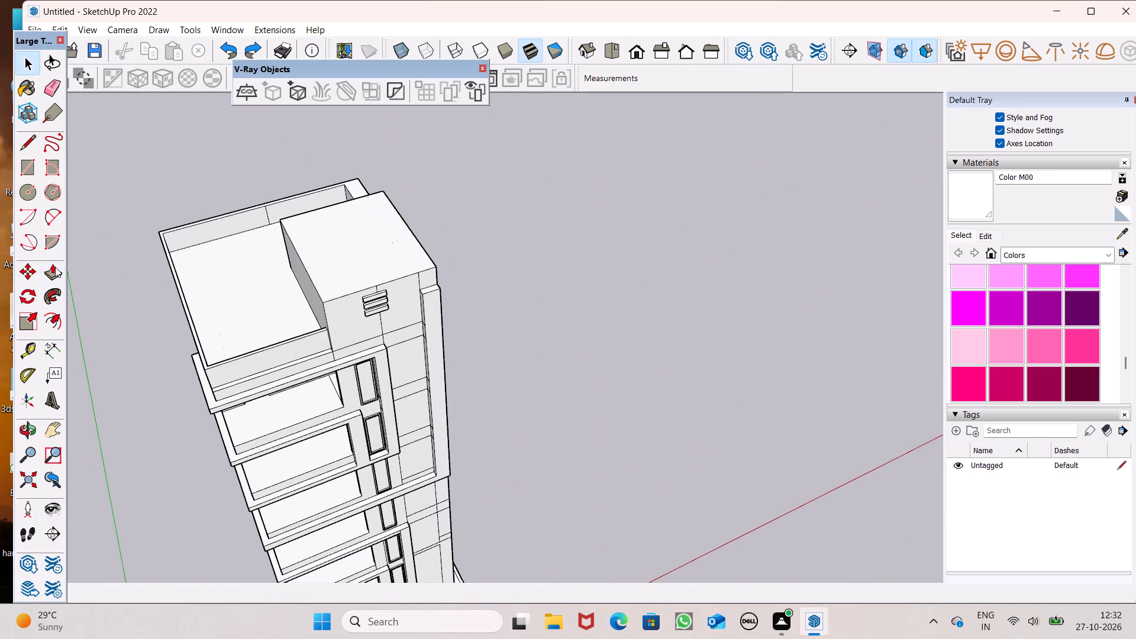
scroll(441, 257, down, 5)
scroll(369, 225, up, 6)
scroll(379, 291, up, 4)
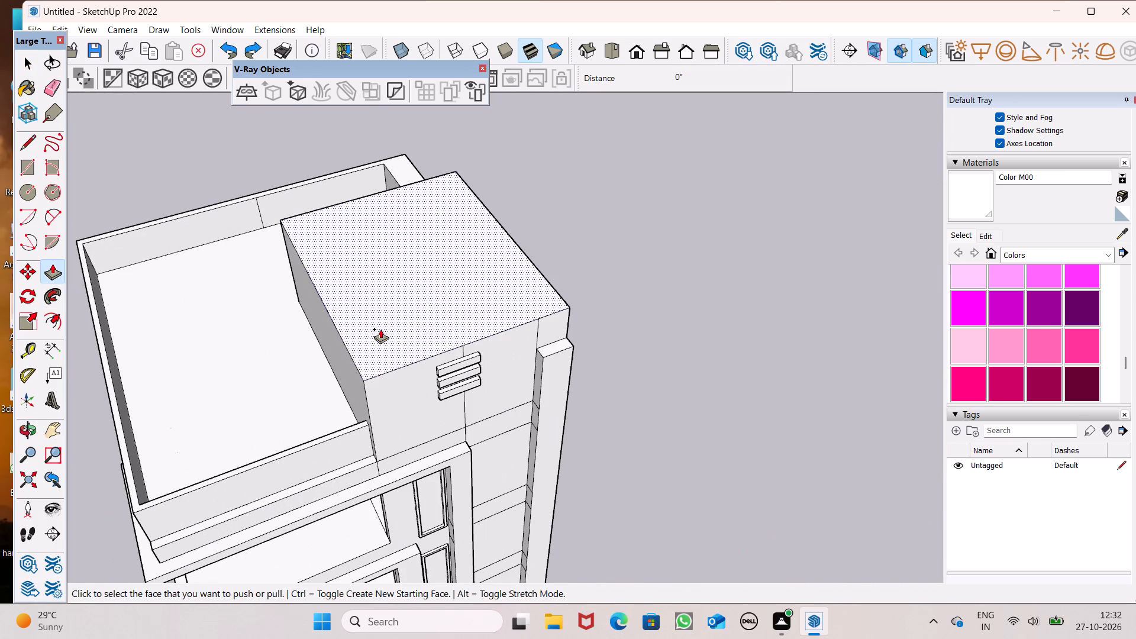
drag(380, 336, 379, 315)
key(1)
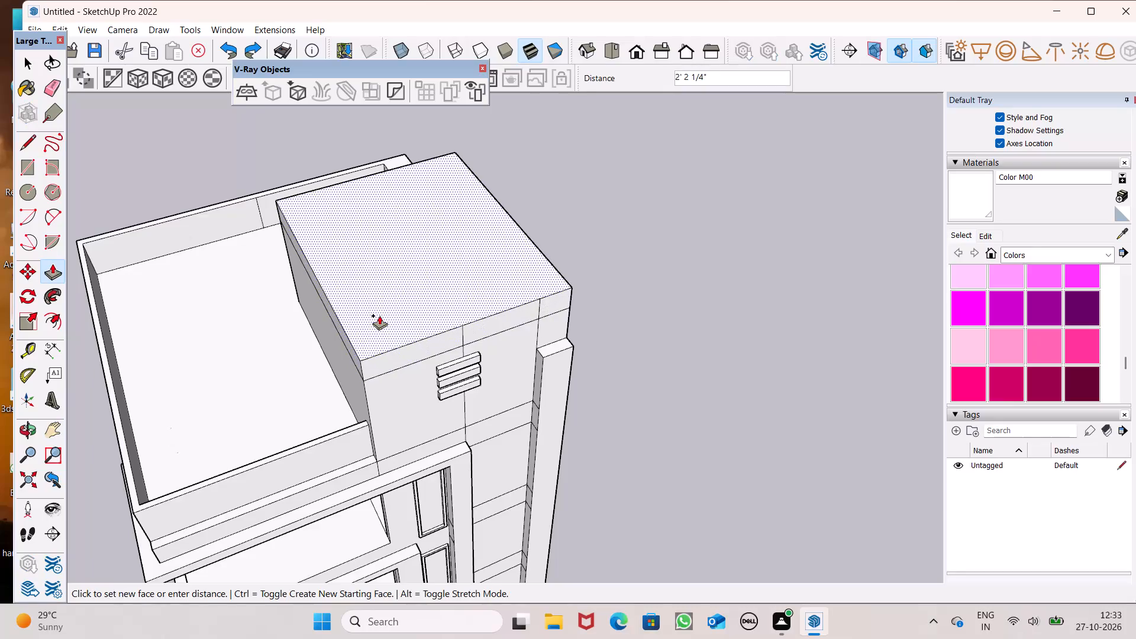
drag(379, 315, 381, 315)
text('5")
key(Return)
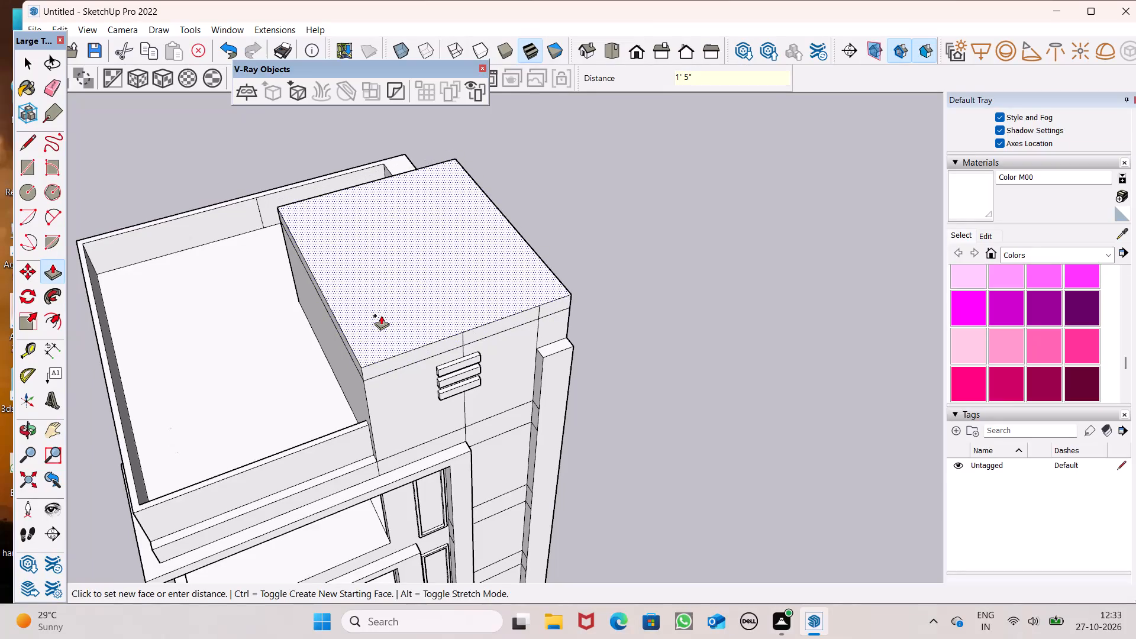
Erase the two short vertical lines on the slab band's front face above the three louvre strips.
middle_drag(406, 303, 466, 264)
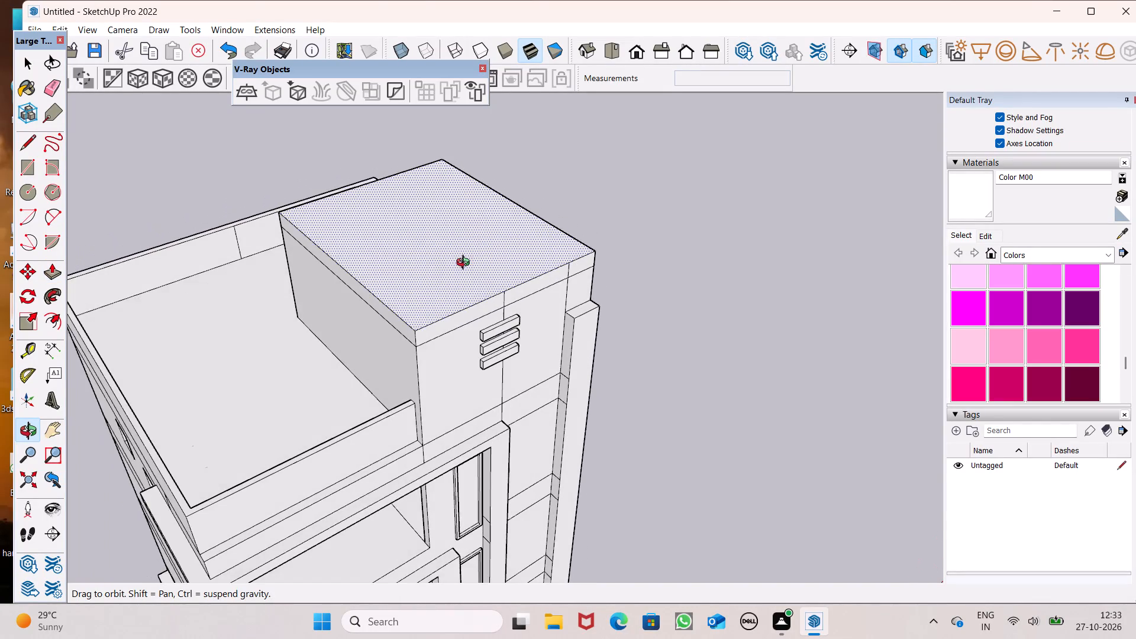
middle_drag(466, 264, 435, 272)
scroll(417, 345, up, 4)
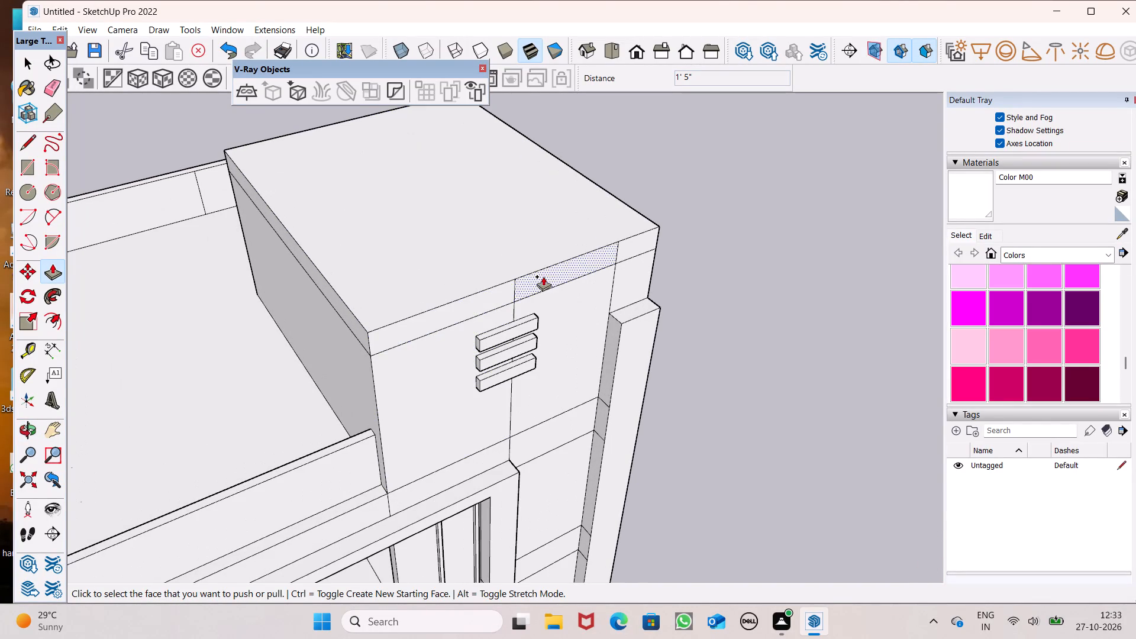
click(57, 82)
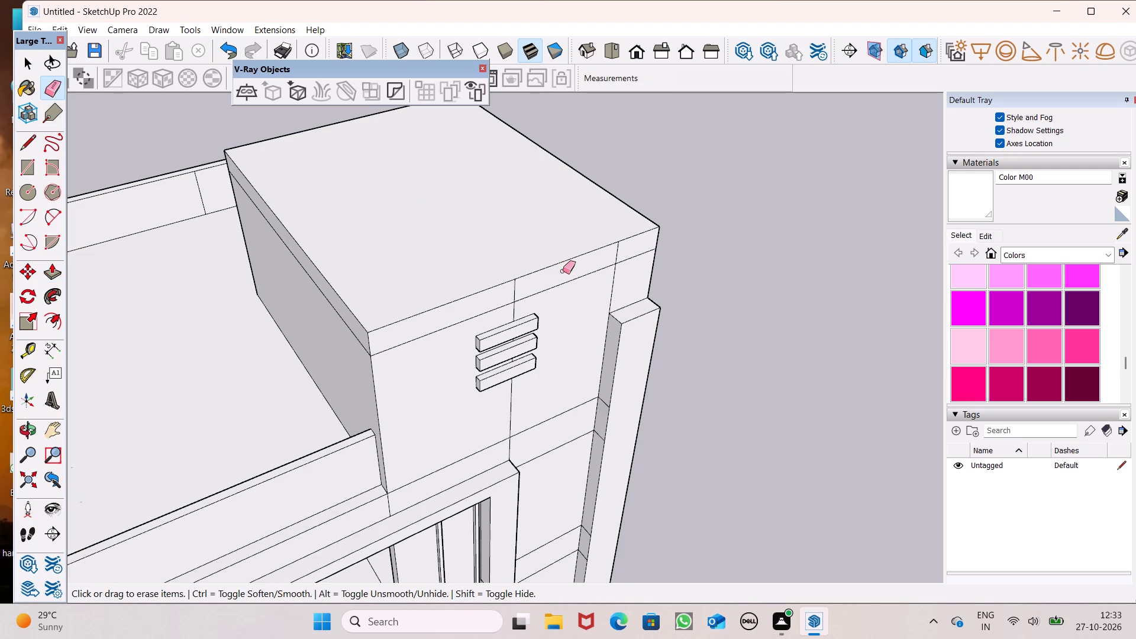
drag(518, 286, 507, 290)
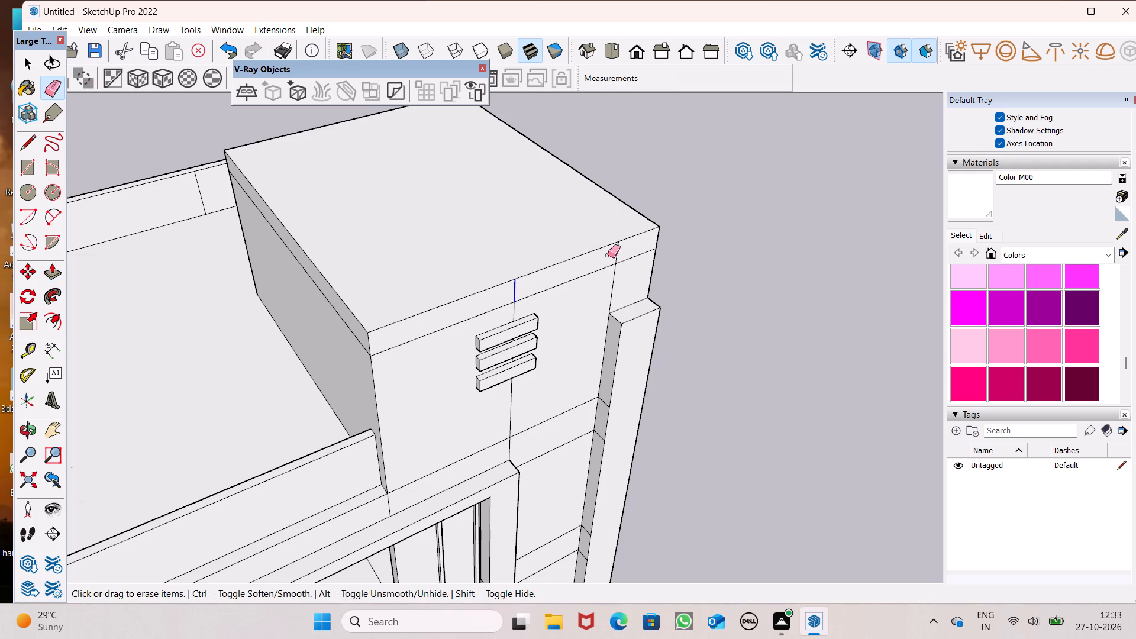
drag(610, 253, 620, 253)
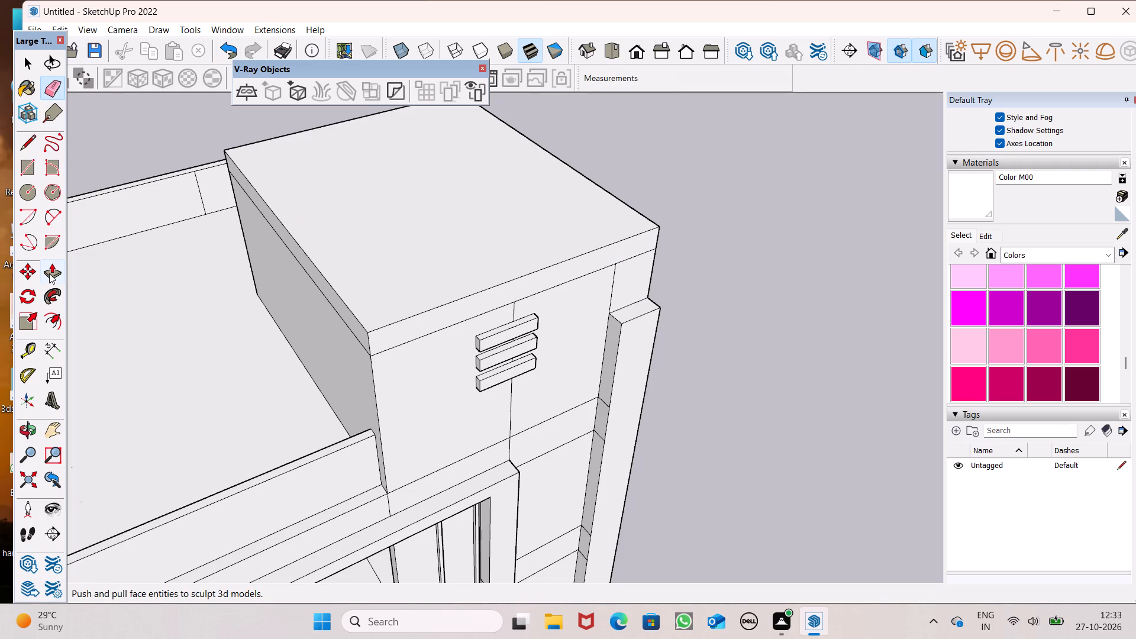
Pull the slab band's terrace-side face outward about 1', and extend it slightly further to form an overhang.
click(49, 272)
drag(363, 328, 363, 330)
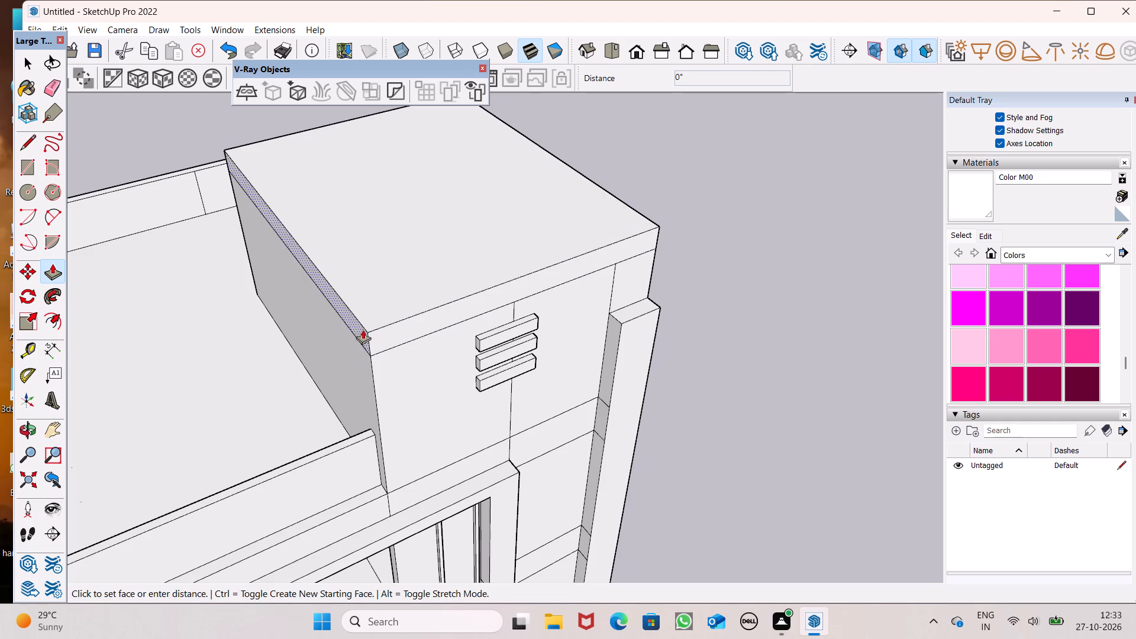
drag(363, 330, 347, 346)
middle_drag(377, 357, 424, 124)
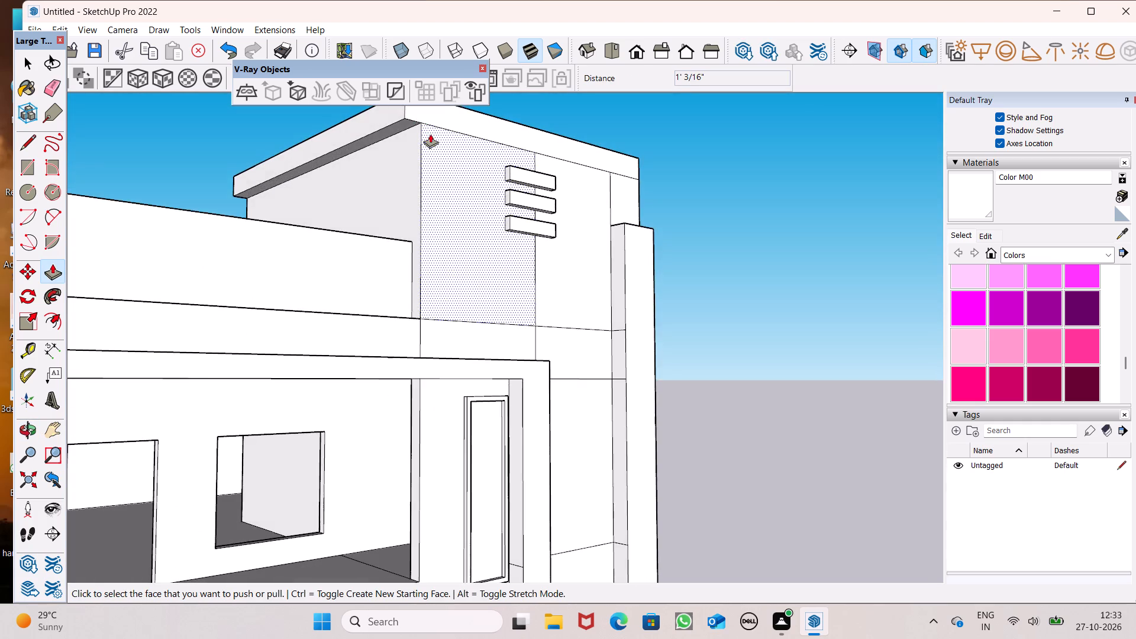
scroll(434, 186, down, 2)
scroll(412, 114, up, 6)
drag(403, 132, 396, 136)
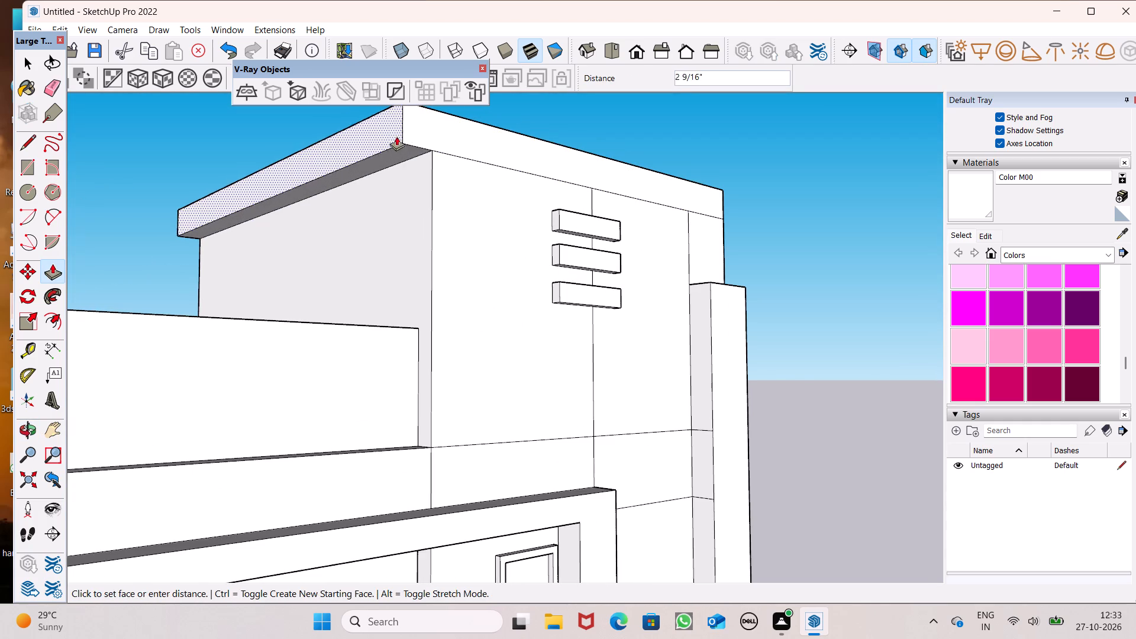
drag(396, 136, 392, 138)
Pull the slab band's front face above the louvre strips outward about 1' 3".
drag(424, 128, 451, 129)
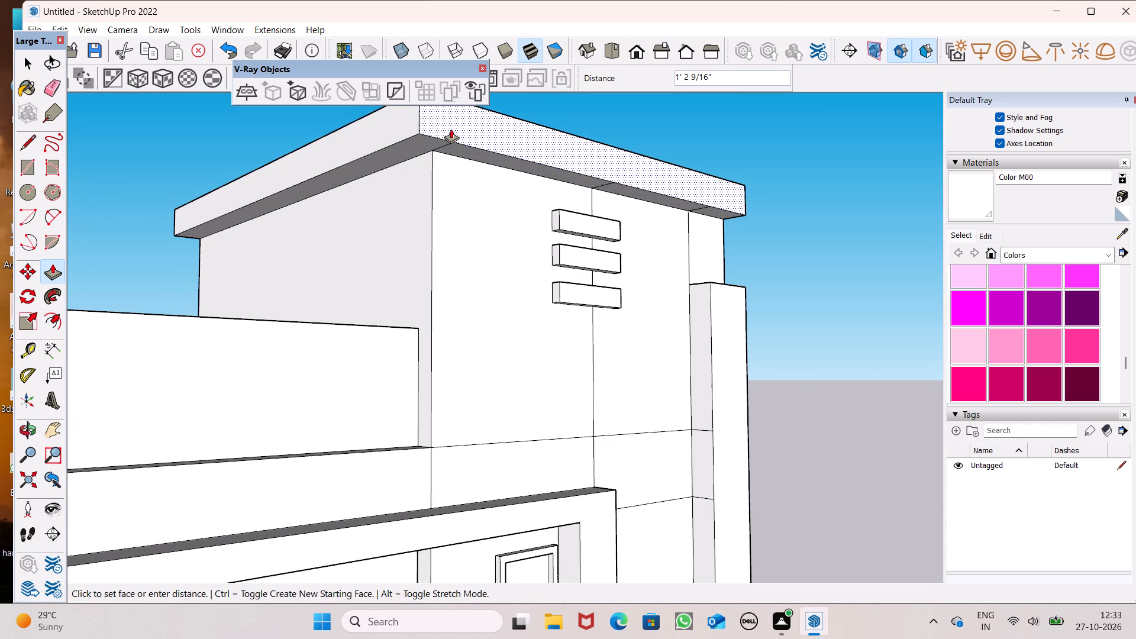
drag(451, 129, 452, 130)
Erase the three short lines crossing the underside of the roof slab's front overhang.
click(47, 87)
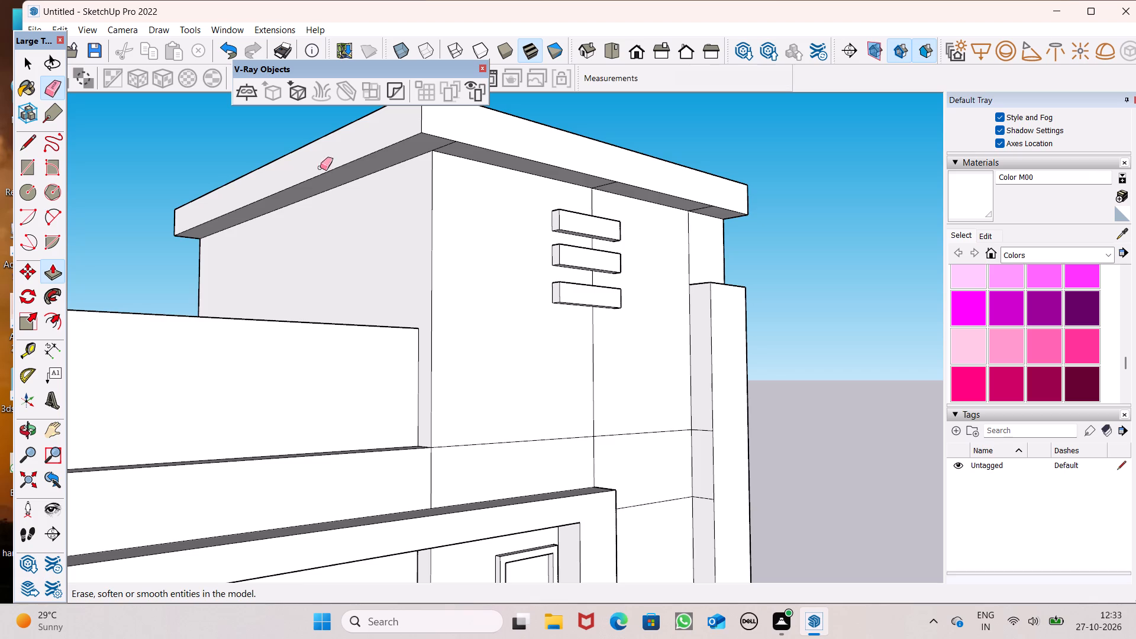
scroll(456, 204, up, 7)
scroll(427, 208, down, 5)
scroll(422, 169, up, 4)
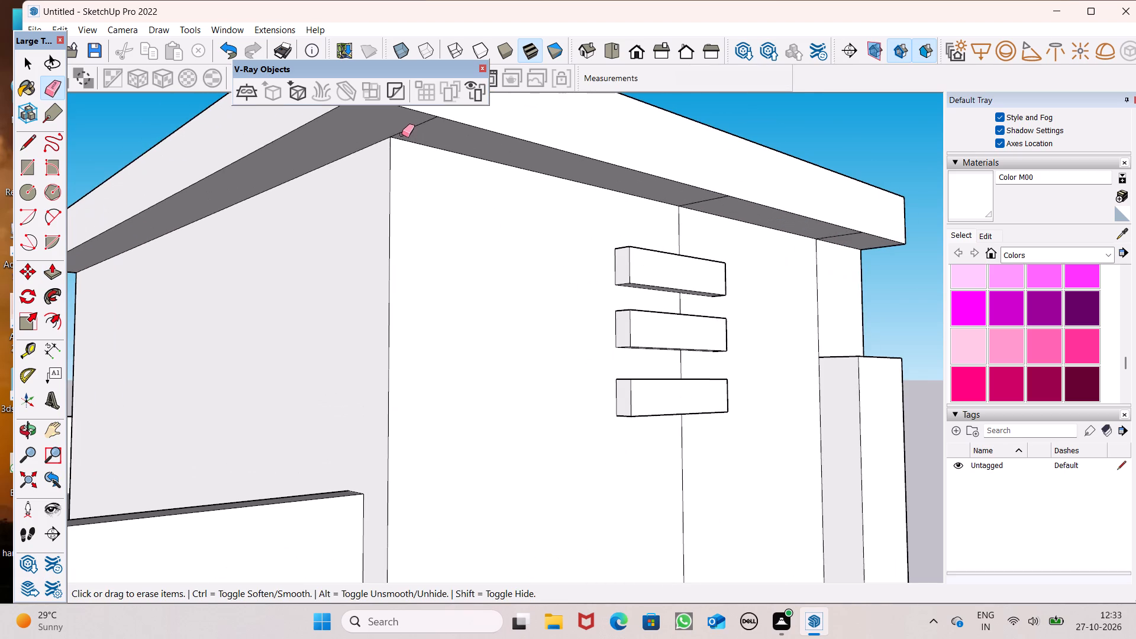
drag(402, 129, 418, 127)
scroll(594, 179, up, 7)
drag(734, 209, 742, 217)
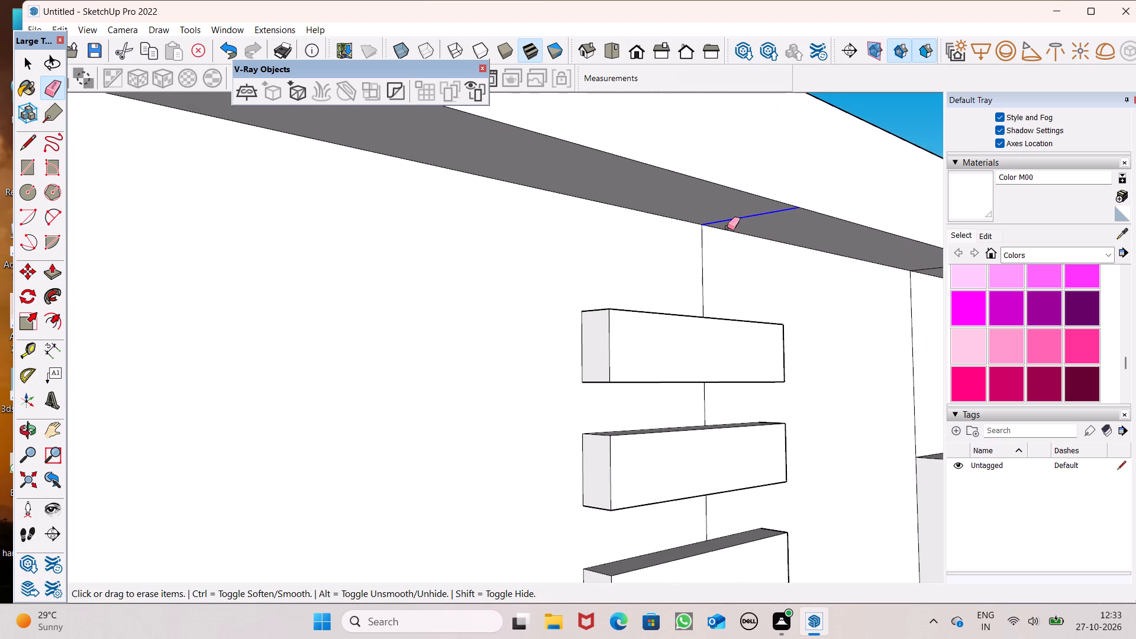
scroll(457, 281, down, 6)
scroll(741, 287, up, 5)
drag(822, 265, 840, 274)
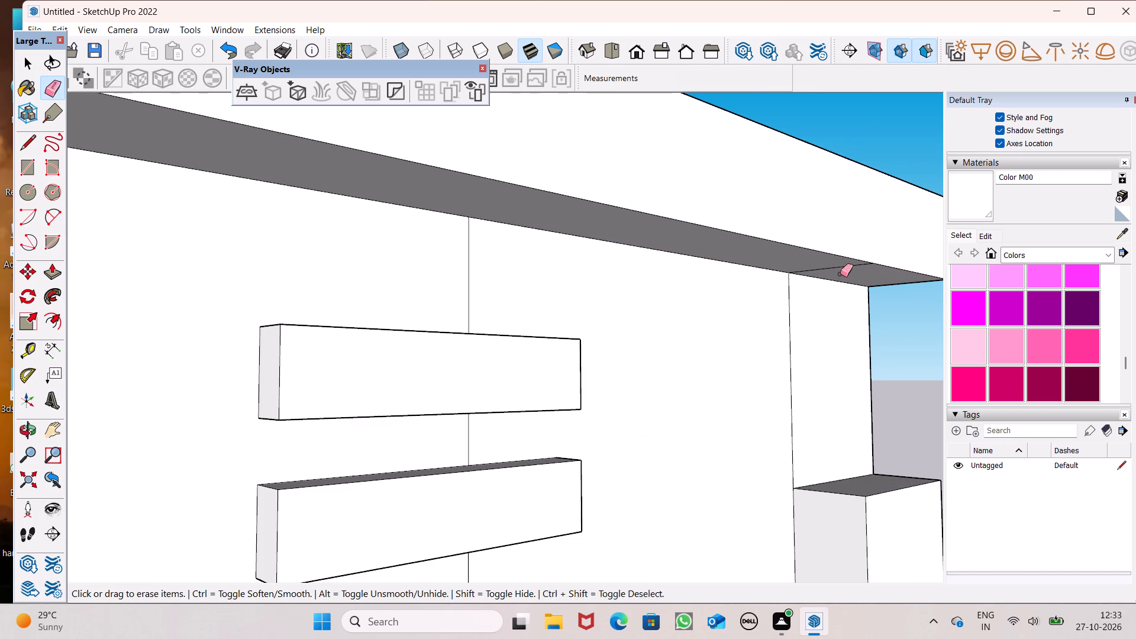
drag(840, 274, 840, 275)
scroll(727, 281, down, 7)
scroll(542, 300, down, 6)
scroll(586, 104, down, 3)
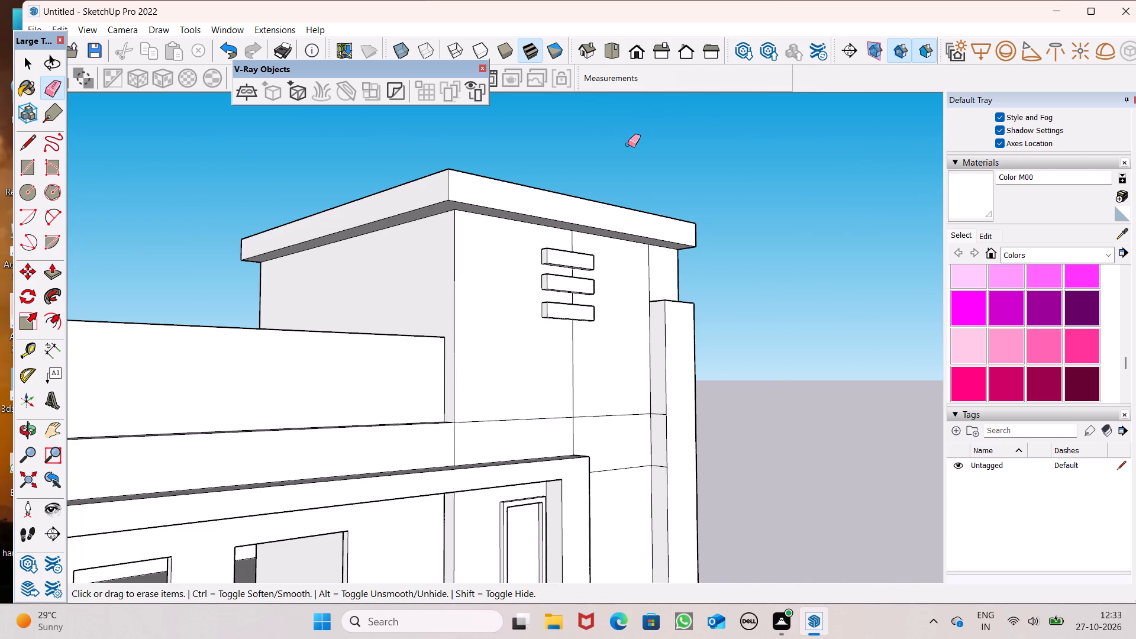
Erase the vertical line on the roof block's front wall above the tall corner column.
middle_drag(625, 150, 555, 292)
scroll(554, 292, up, 2)
scroll(561, 299, down, 2)
middle_drag(574, 362, 550, 366)
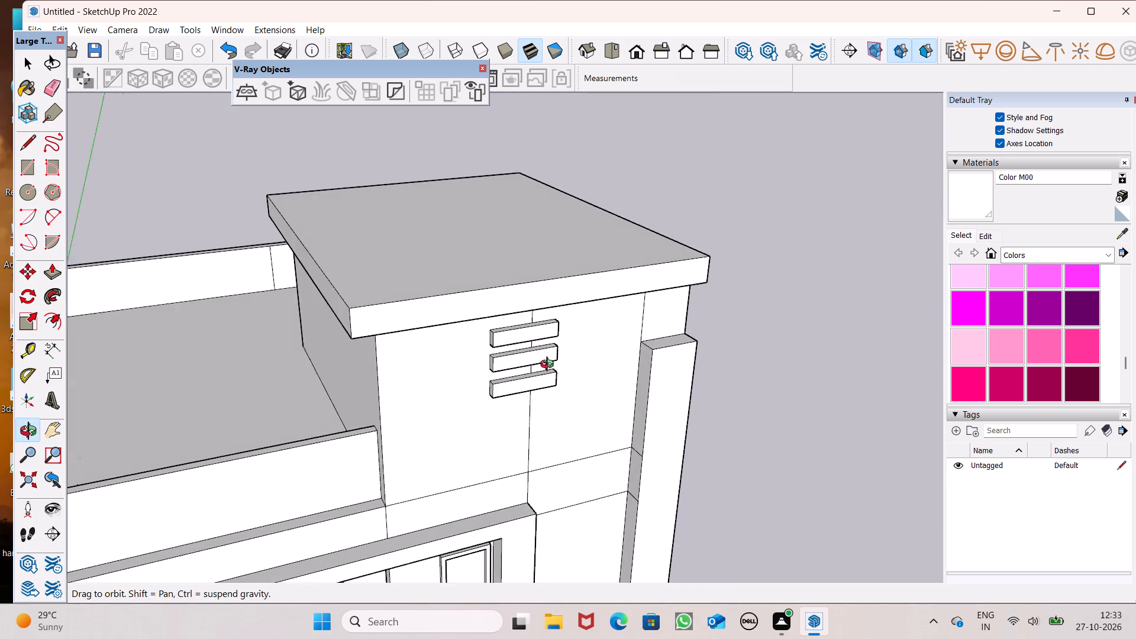
middle_drag(550, 366, 447, 321)
middle_click(453, 305)
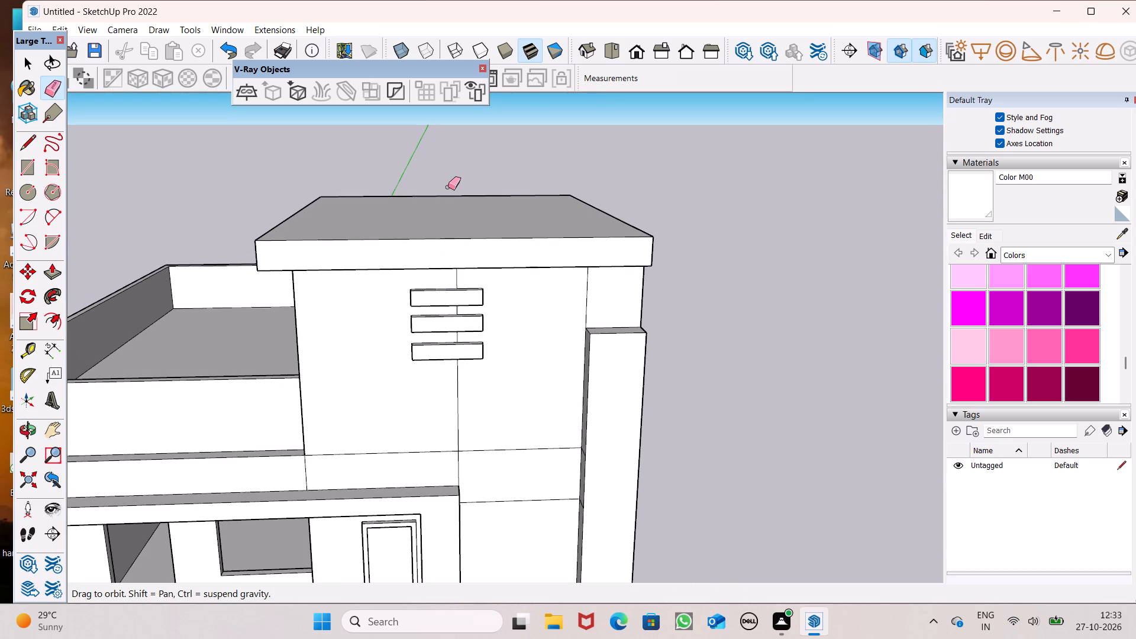
scroll(399, 188, down, 4)
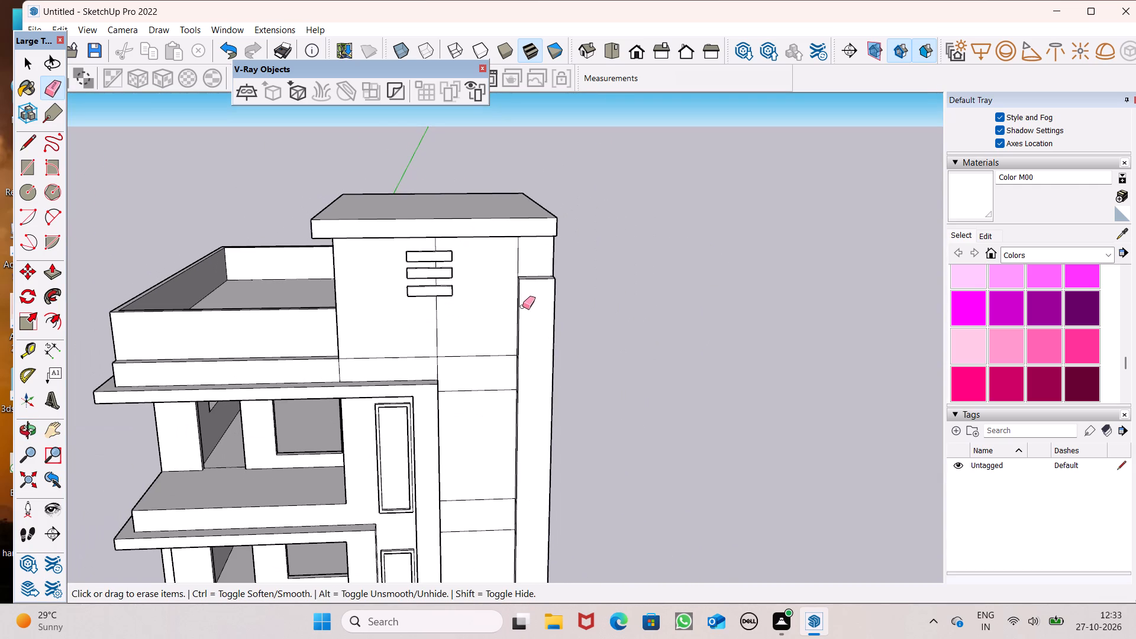
middle_drag(524, 306, 522, 233)
scroll(519, 225, up, 5)
click(515, 215)
scroll(475, 137, down, 1)
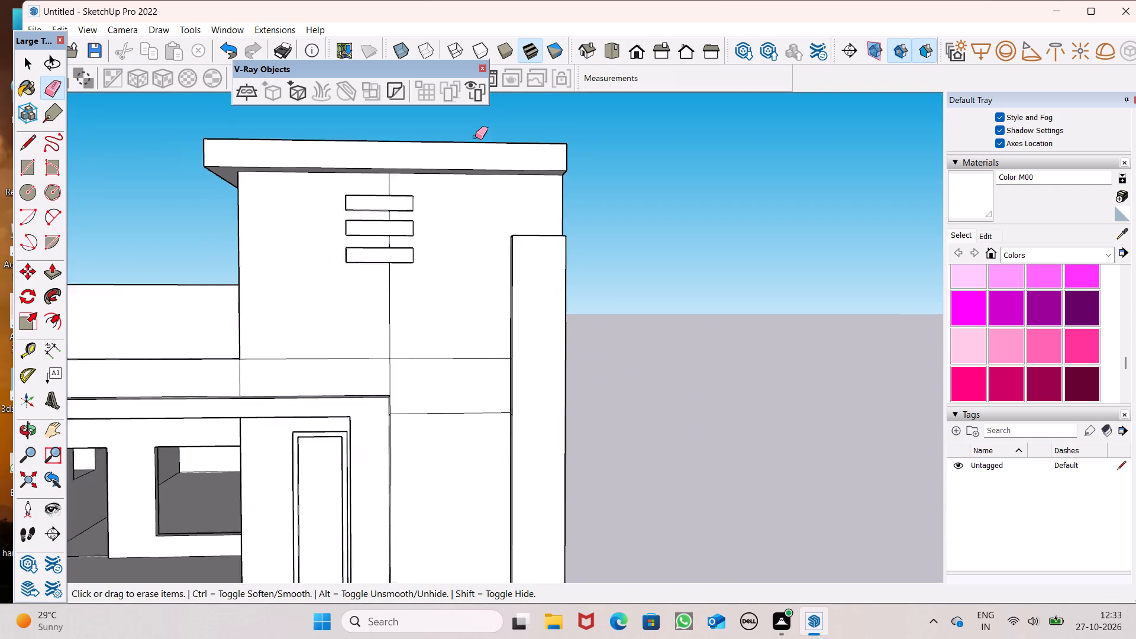
scroll(475, 137, down, 2)
Pull the top face of the tall corner column beside the louvre strips up about 11 11/16".
middle_drag(486, 153, 494, 288)
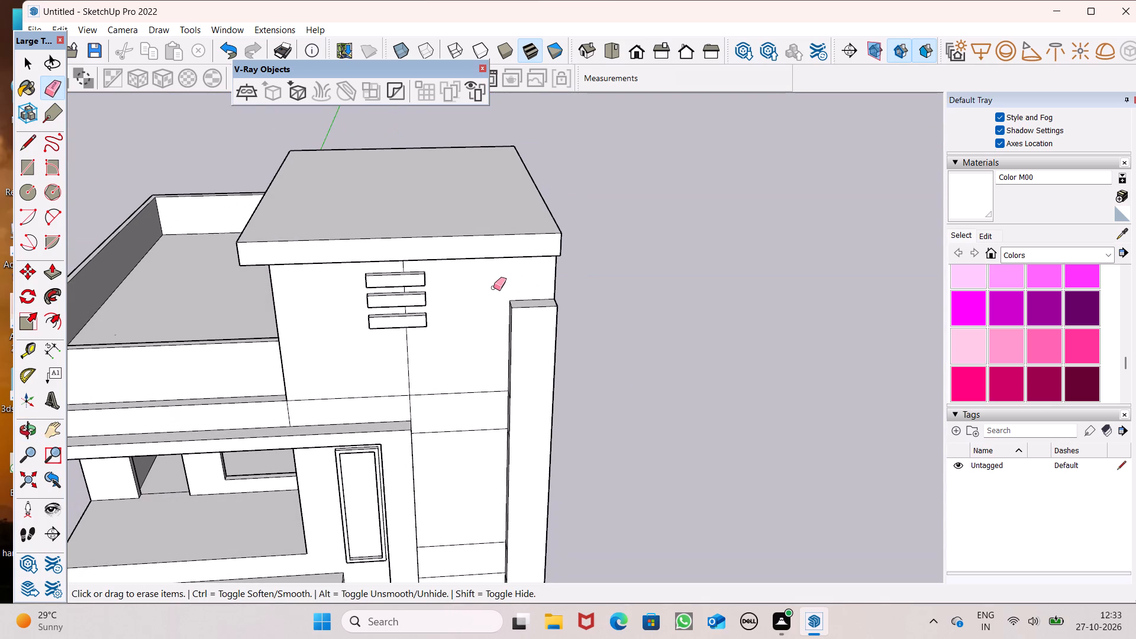
scroll(492, 287, up, 8)
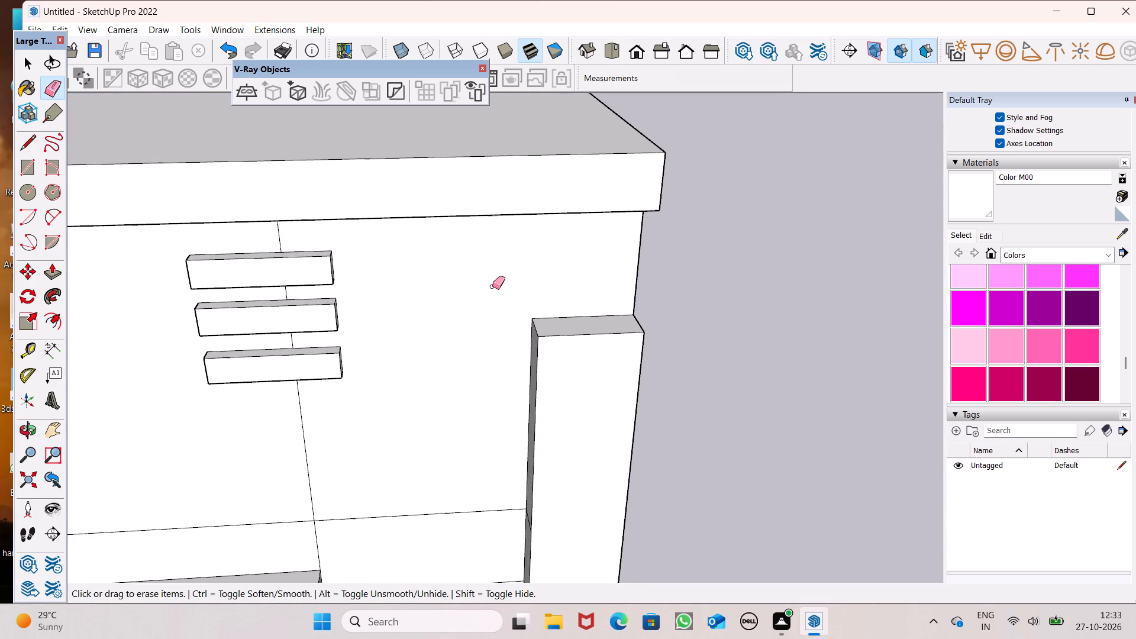
scroll(492, 286, down, 4)
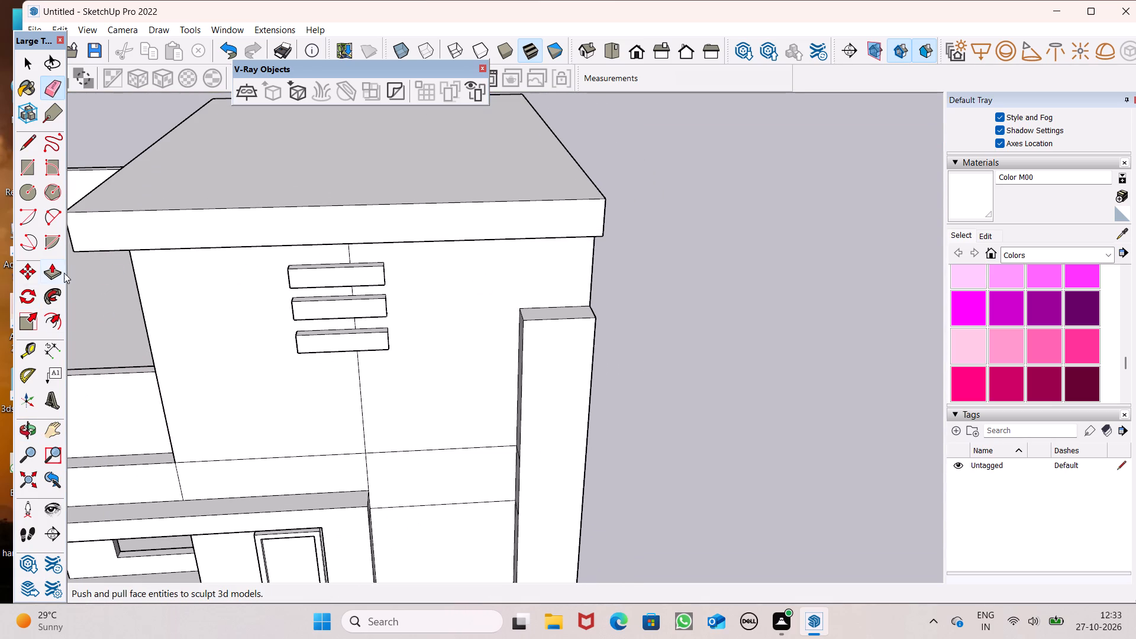
click(53, 270)
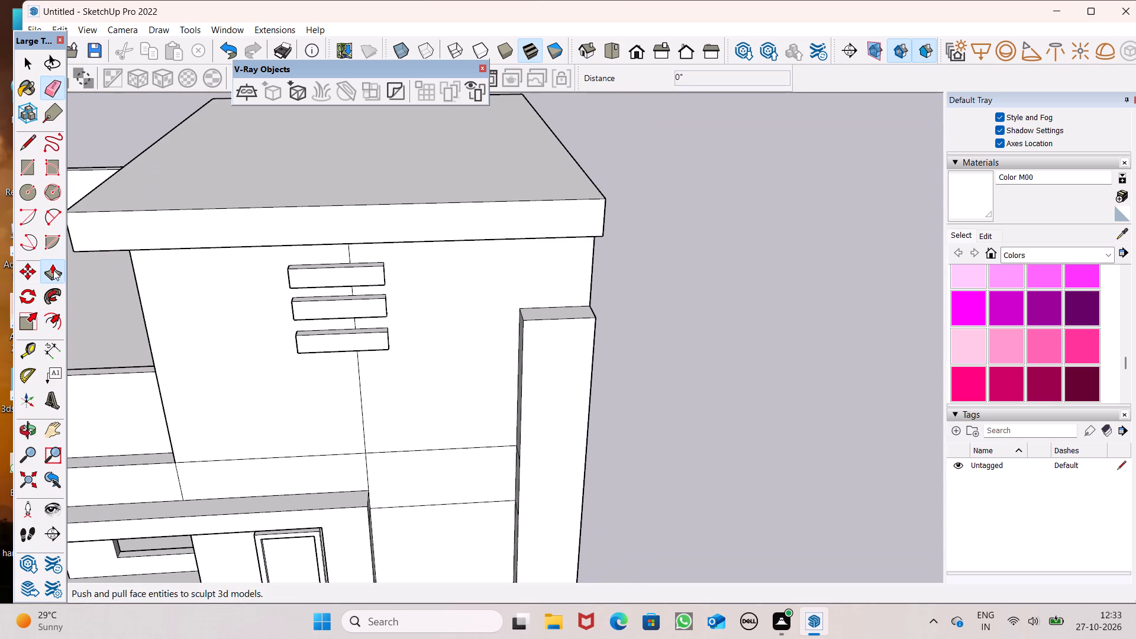
click(49, 263)
scroll(599, 296, up, 4)
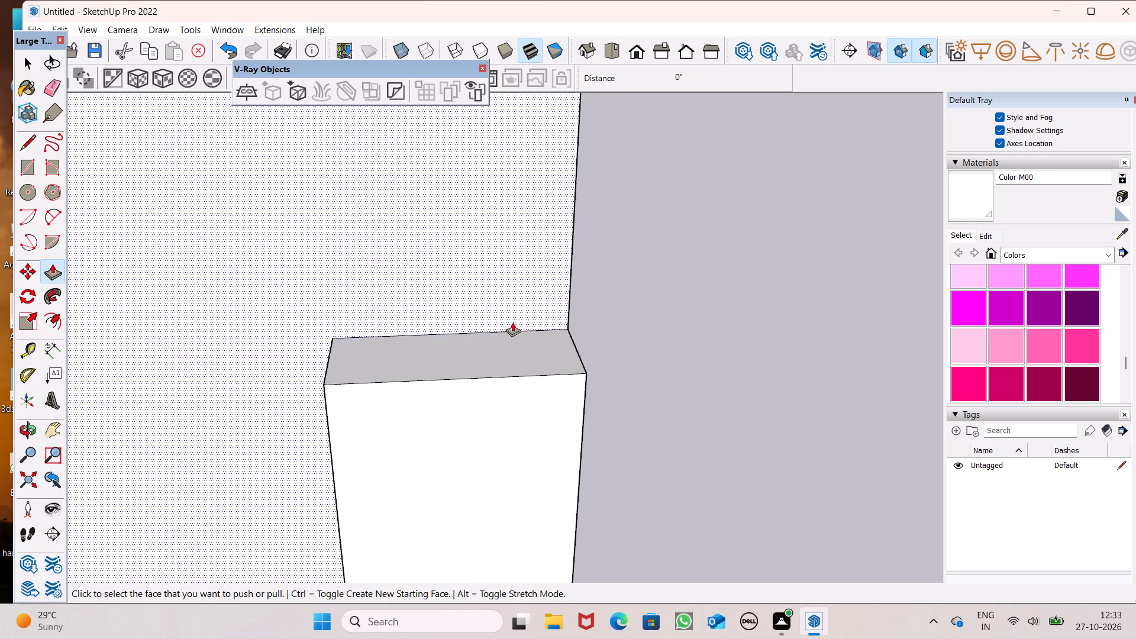
drag(496, 359, 472, 280)
scroll(481, 264, down, 7)
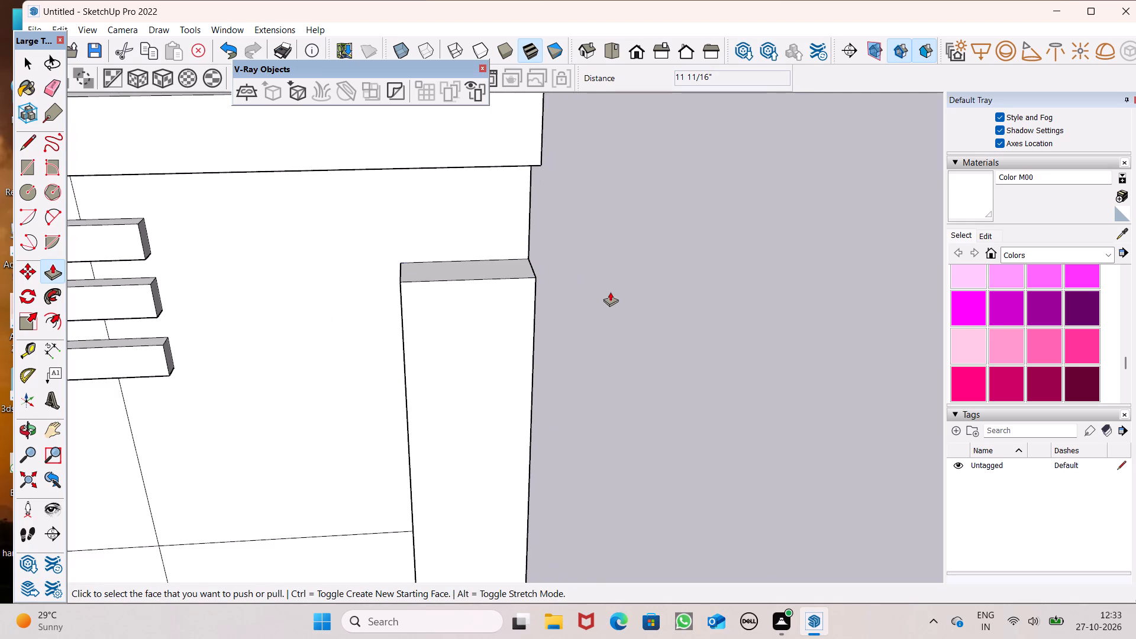
key(space)
Examine the whole building and its roof terrace from the front, sides and above.
scroll(570, 257, down, 5)
middle_drag(573, 302, 573, 204)
scroll(654, 276, down, 5)
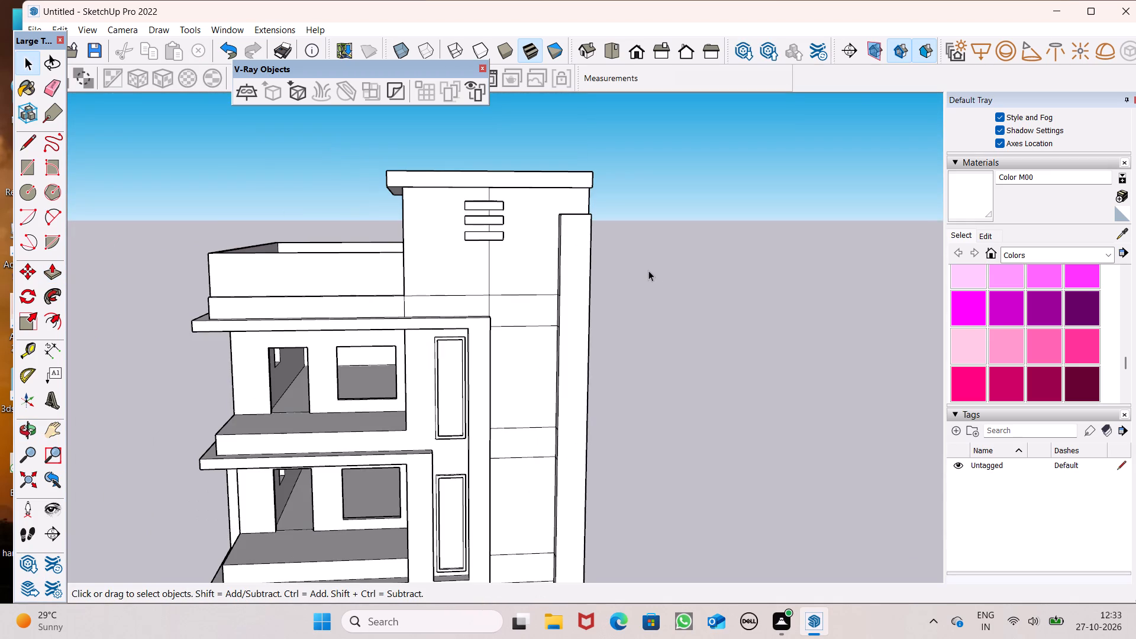
scroll(641, 264, down, 10)
middle_drag(646, 289, 345, 392)
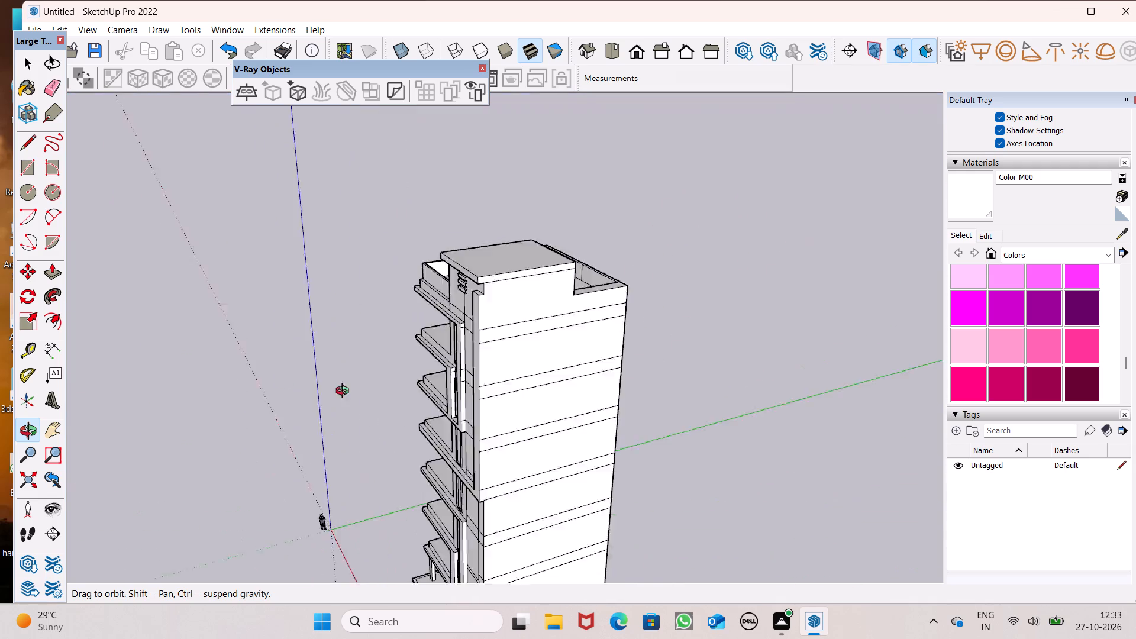
middle_drag(345, 392, 918, 330)
scroll(425, 328, up, 1)
middle_drag(424, 328, 720, 451)
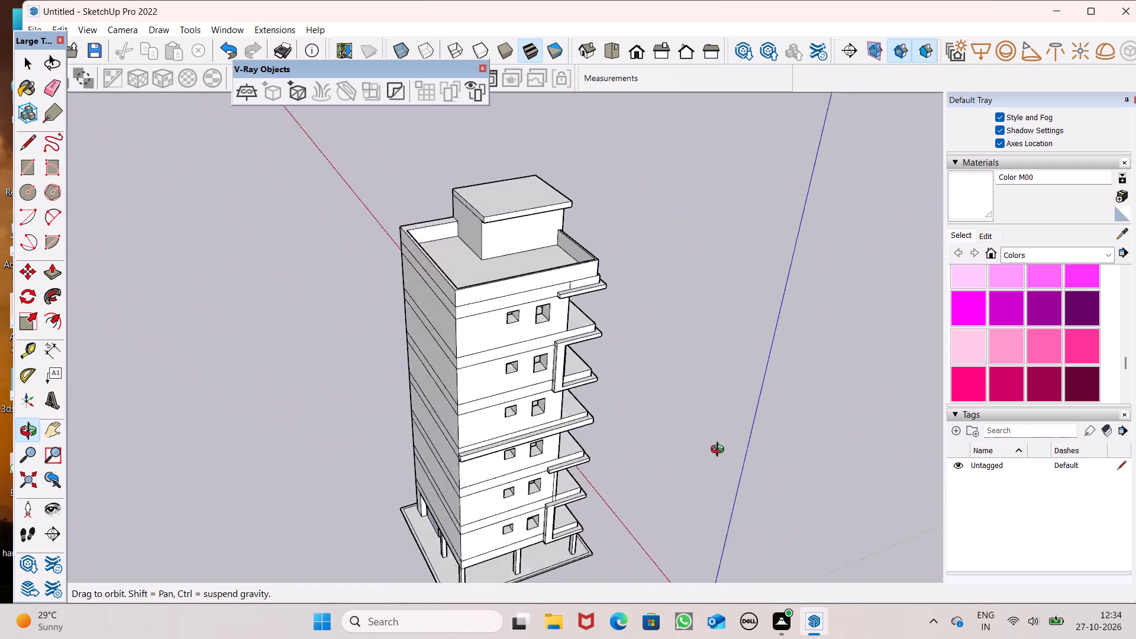
middle_drag(720, 451, 399, 451)
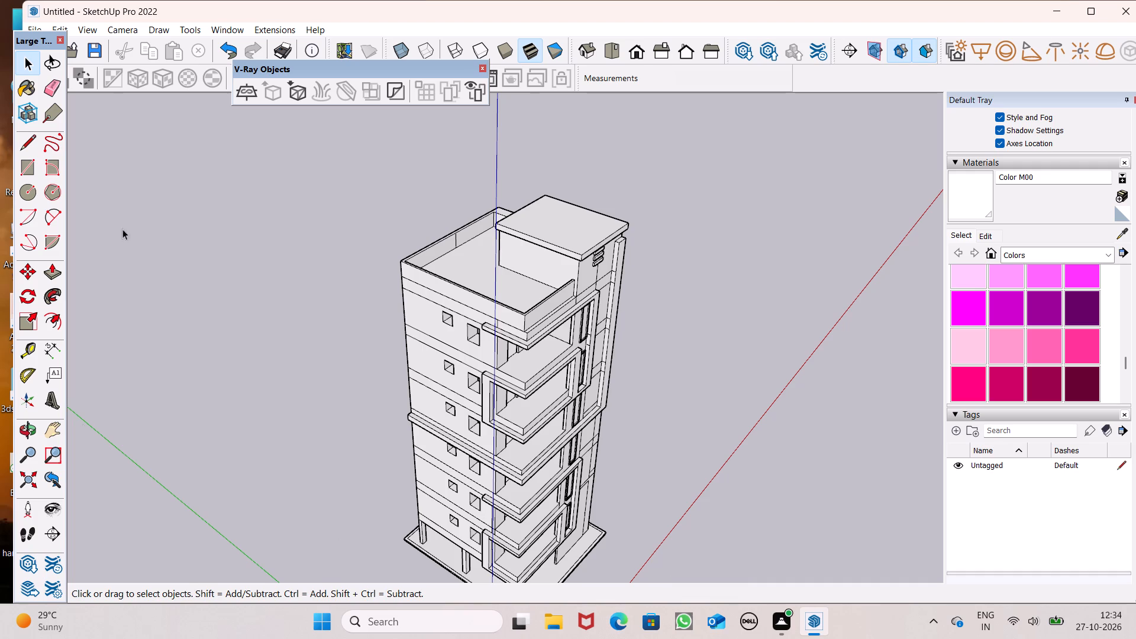
Erase the short vertical line on the inner face of the roof terrace parapet.
click(55, 89)
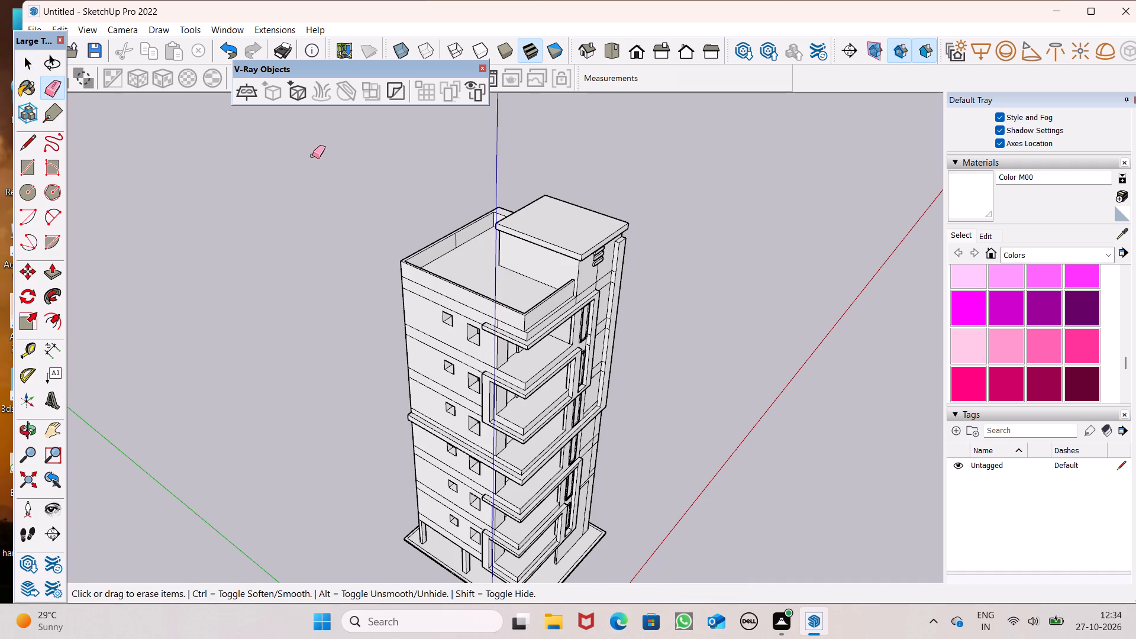
scroll(312, 156, up, 9)
scroll(486, 275, up, 2)
drag(525, 249, 521, 251)
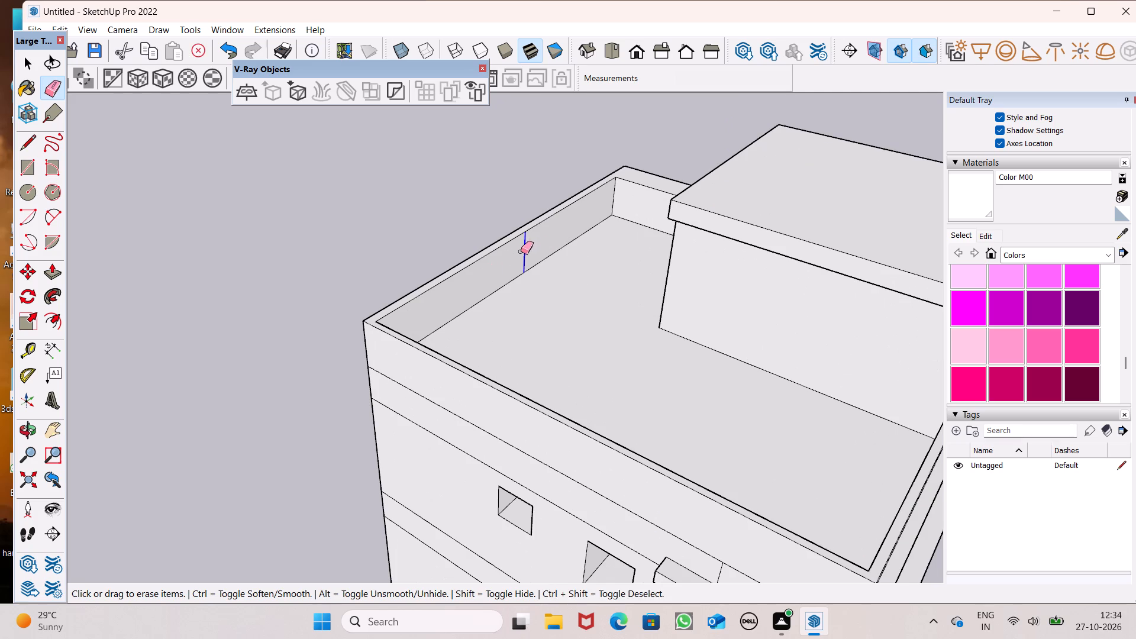
drag(521, 251, 530, 249)
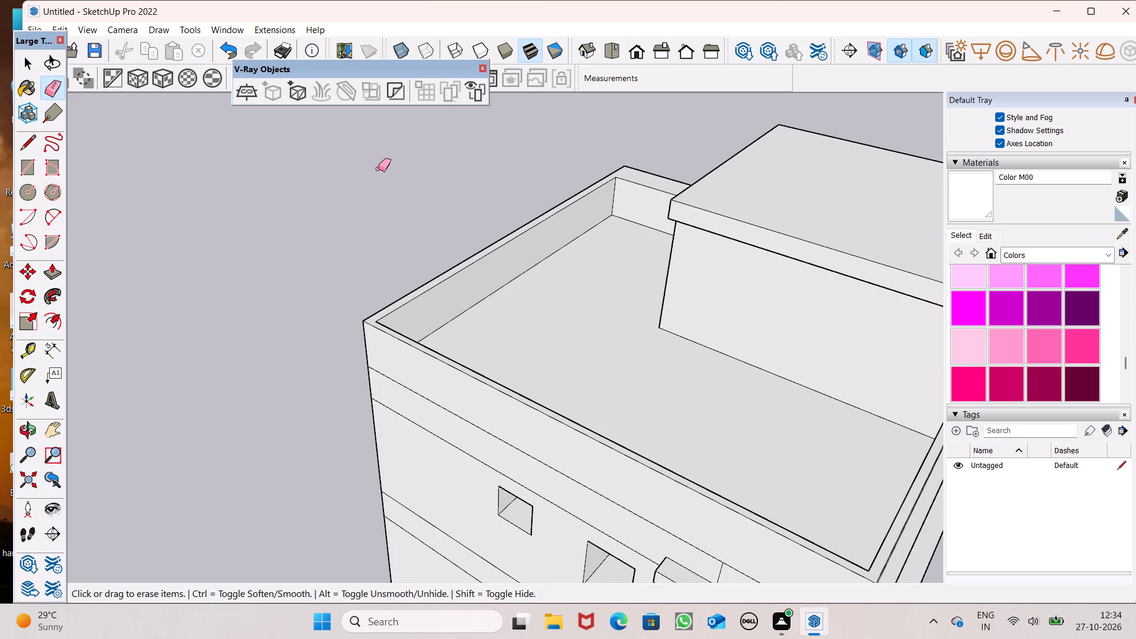
scroll(435, 155, down, 7)
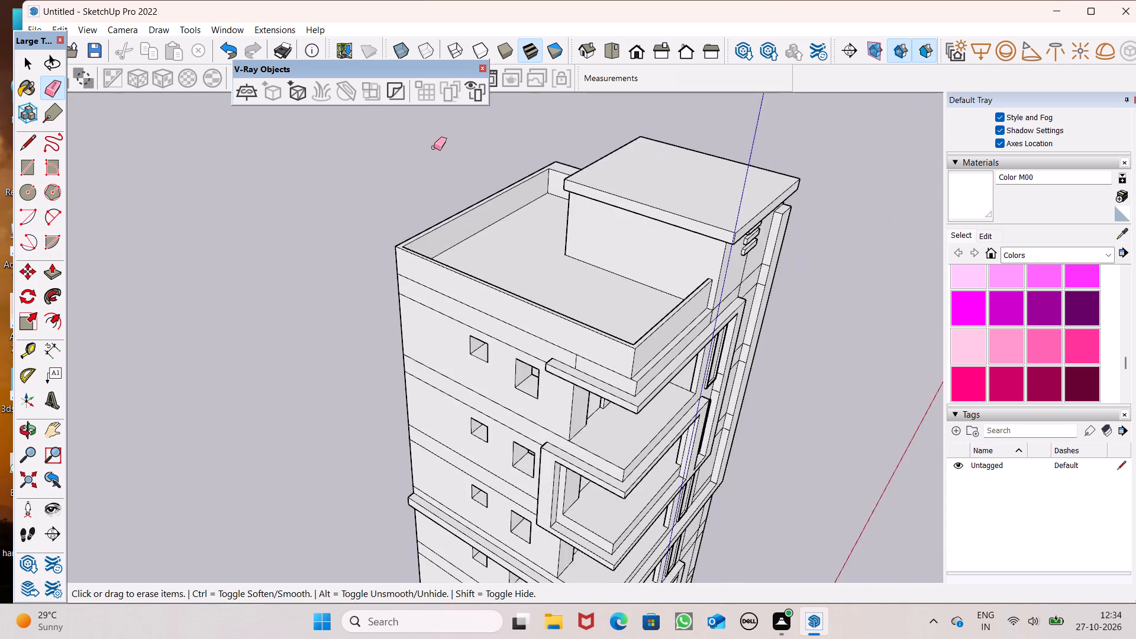
Draw an upright 4' by 7' rectangle in the empty space beside the building.
scroll(434, 147, down, 4)
middle_drag(517, 357, 199, 197)
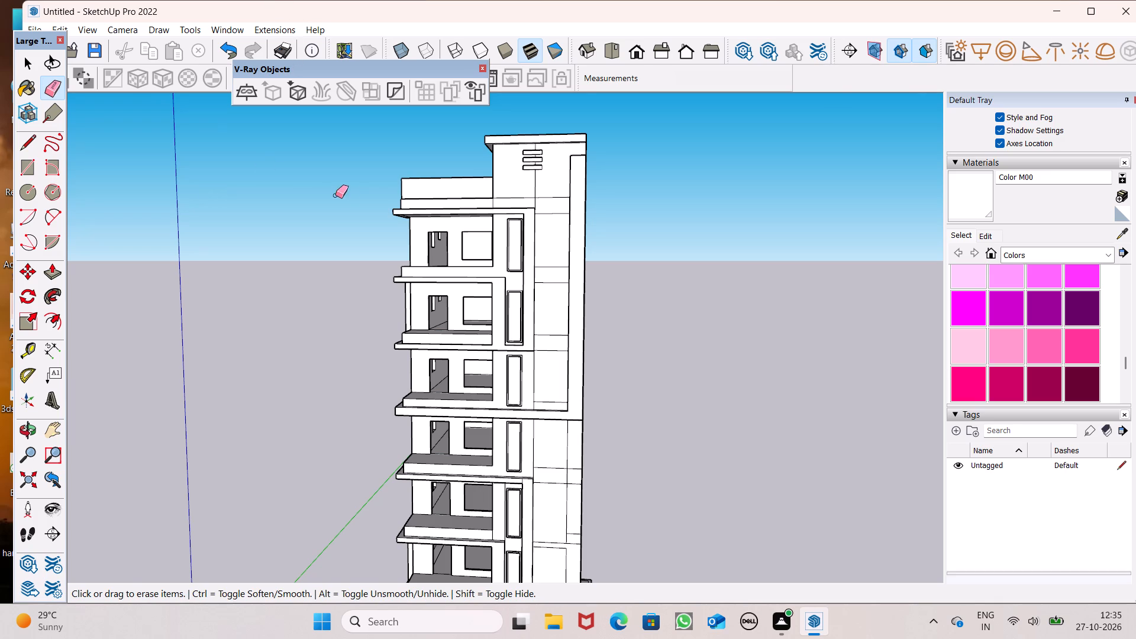
scroll(500, 236, down, 2)
middle_drag(493, 269, 576, 255)
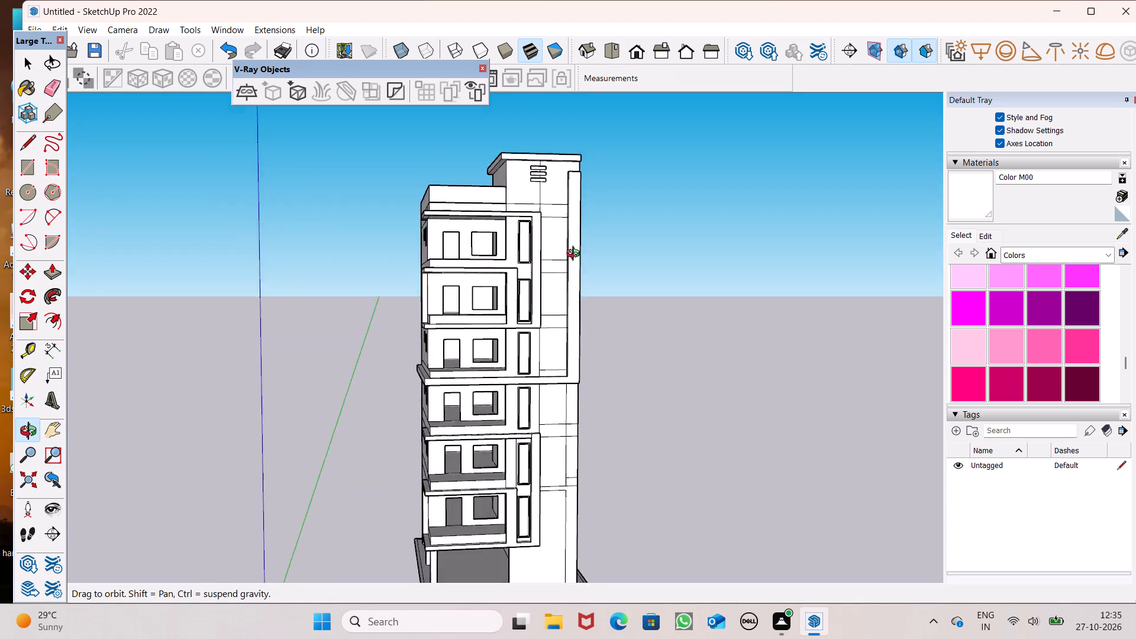
middle_drag(576, 255, 528, 302)
click(23, 160)
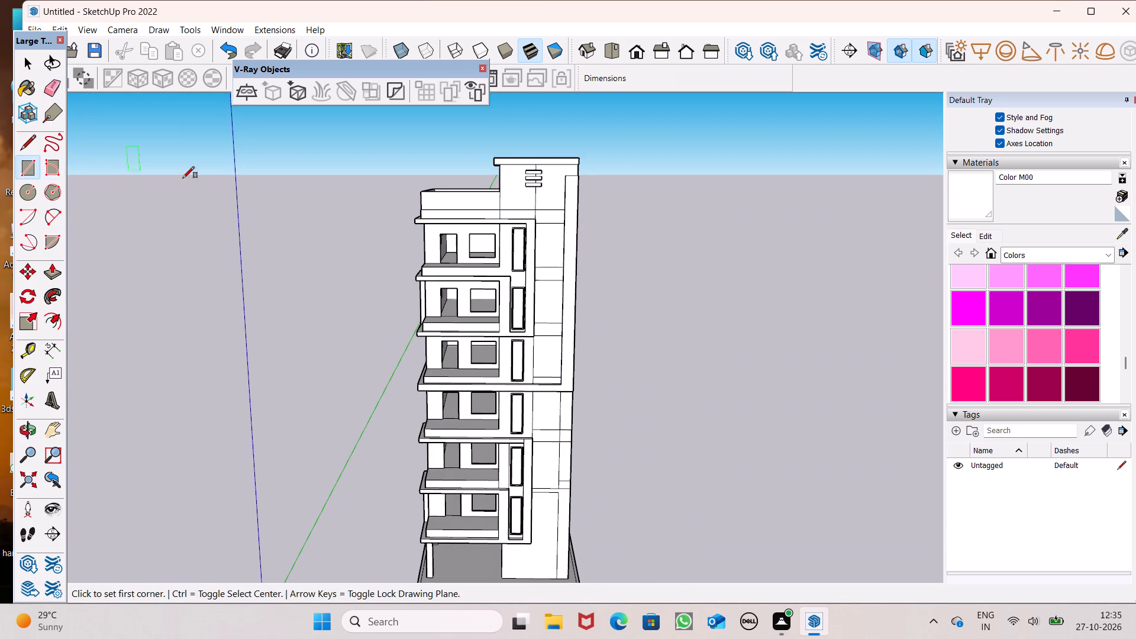
middle_drag(720, 333, 712, 309)
scroll(711, 307, up, 1)
click(664, 321)
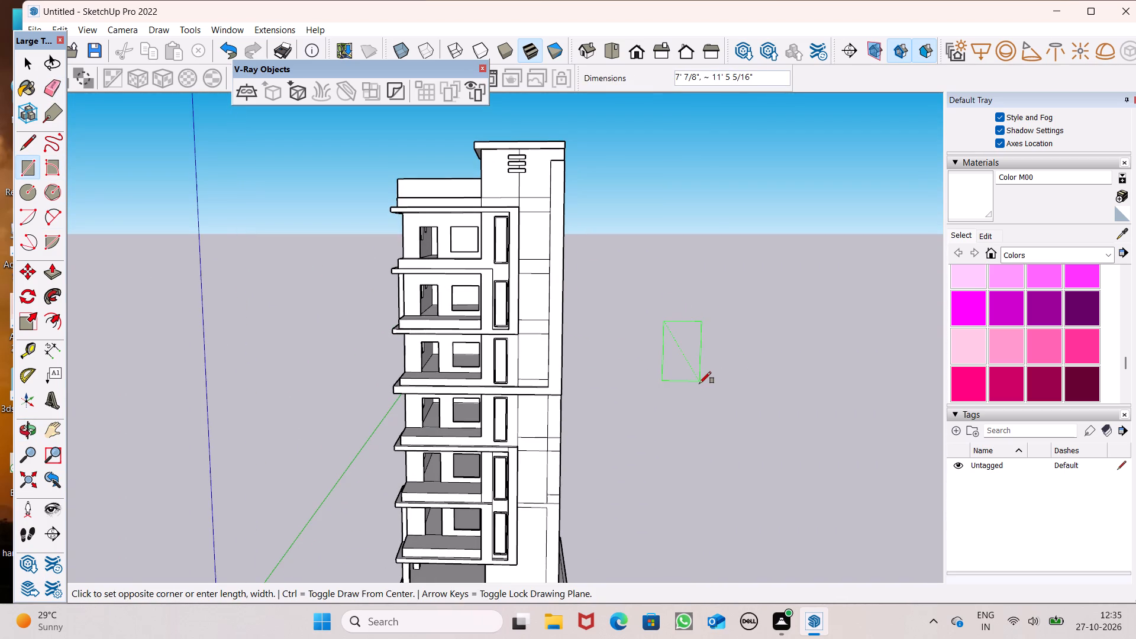
text(4')
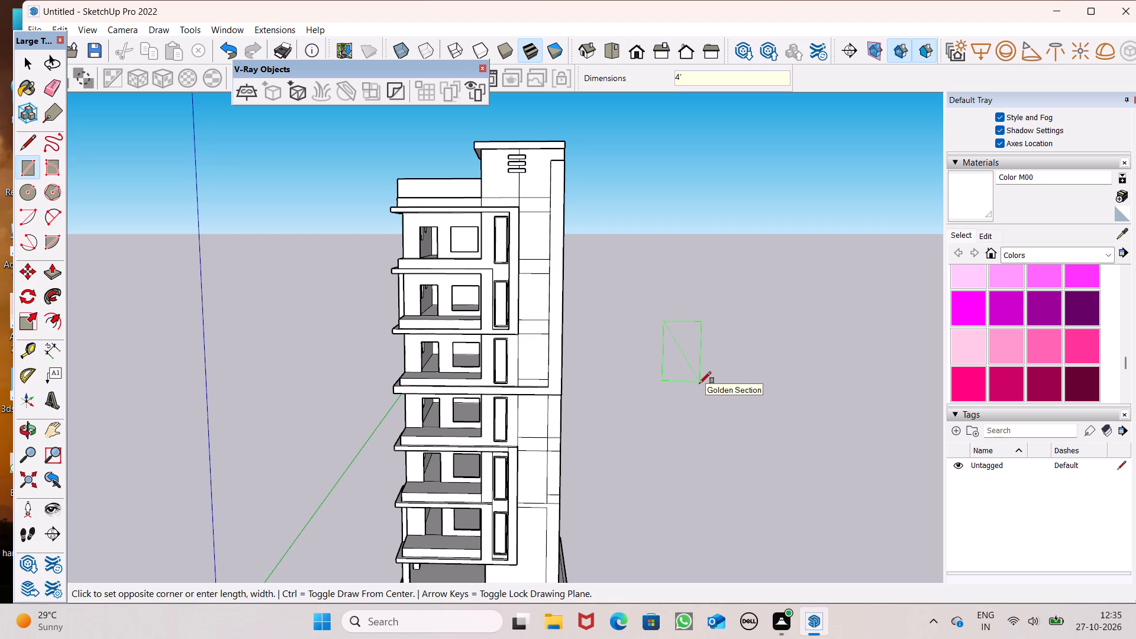
text(,7')
key(Return)
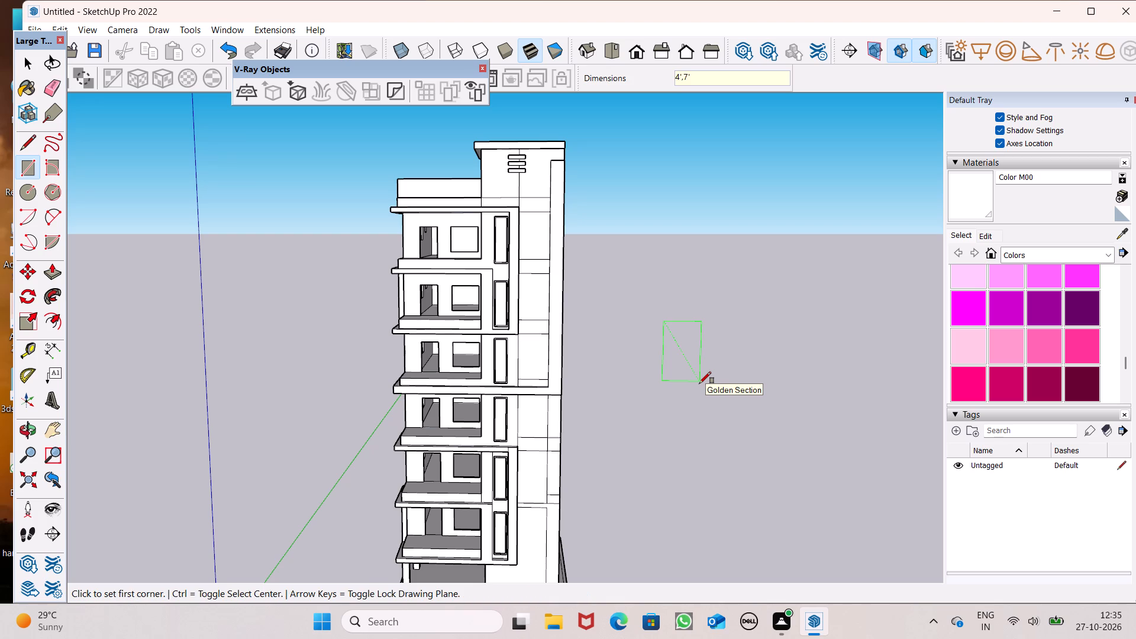
Offset the outline of the 4' by 7' rectangle inward about 2 3/8" to form a frame border.
scroll(715, 355, up, 7)
scroll(602, 291, up, 3)
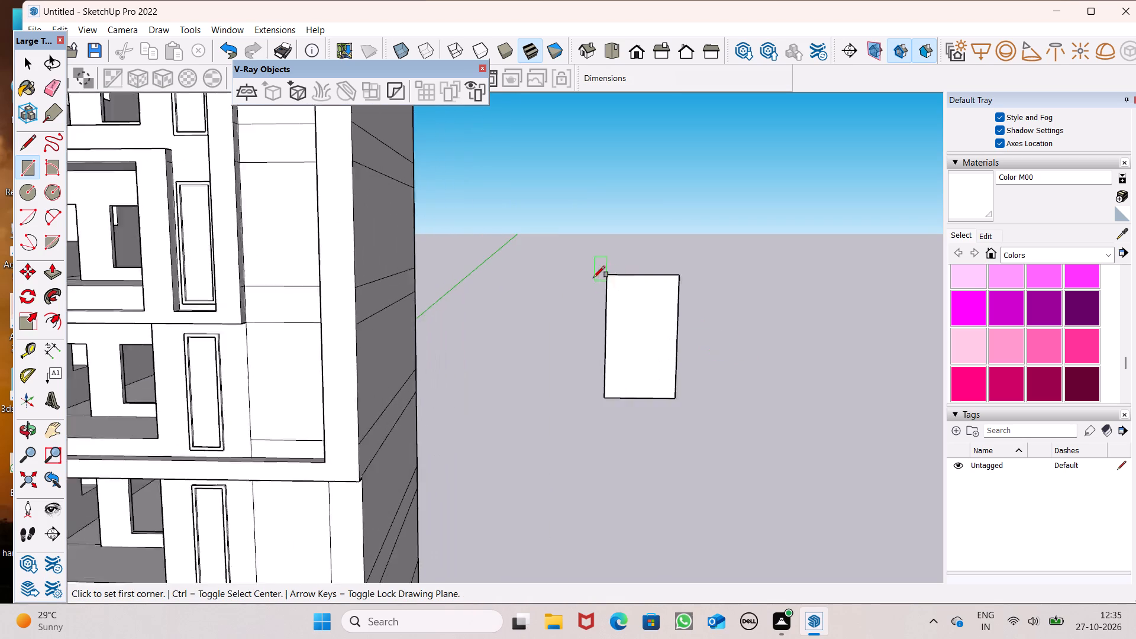
scroll(593, 277, up, 3)
click(53, 276)
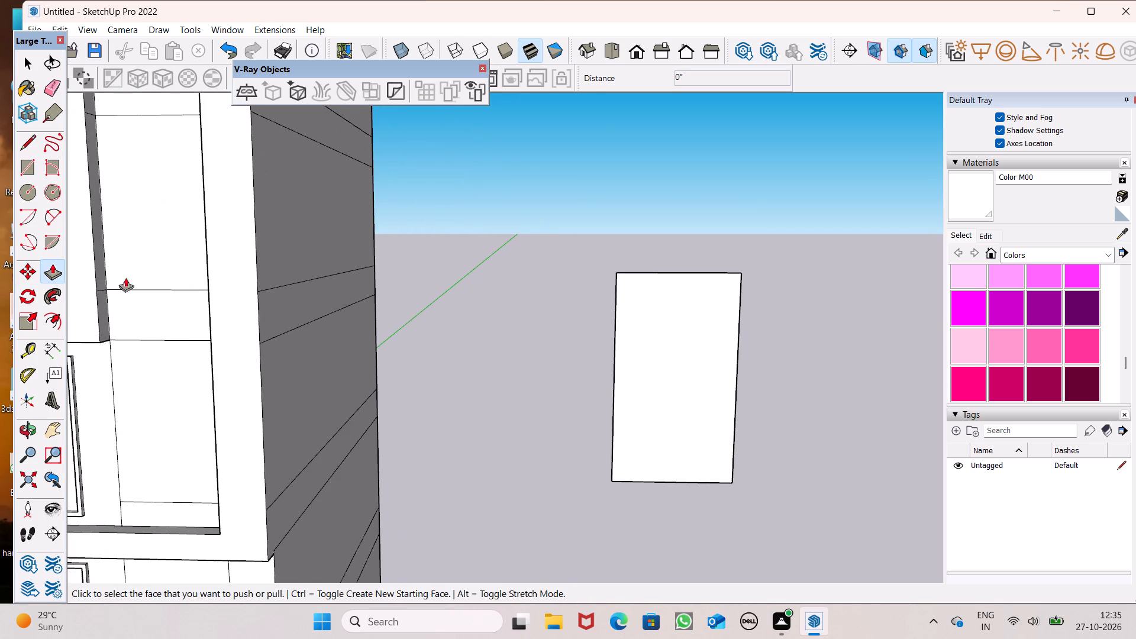
click(50, 322)
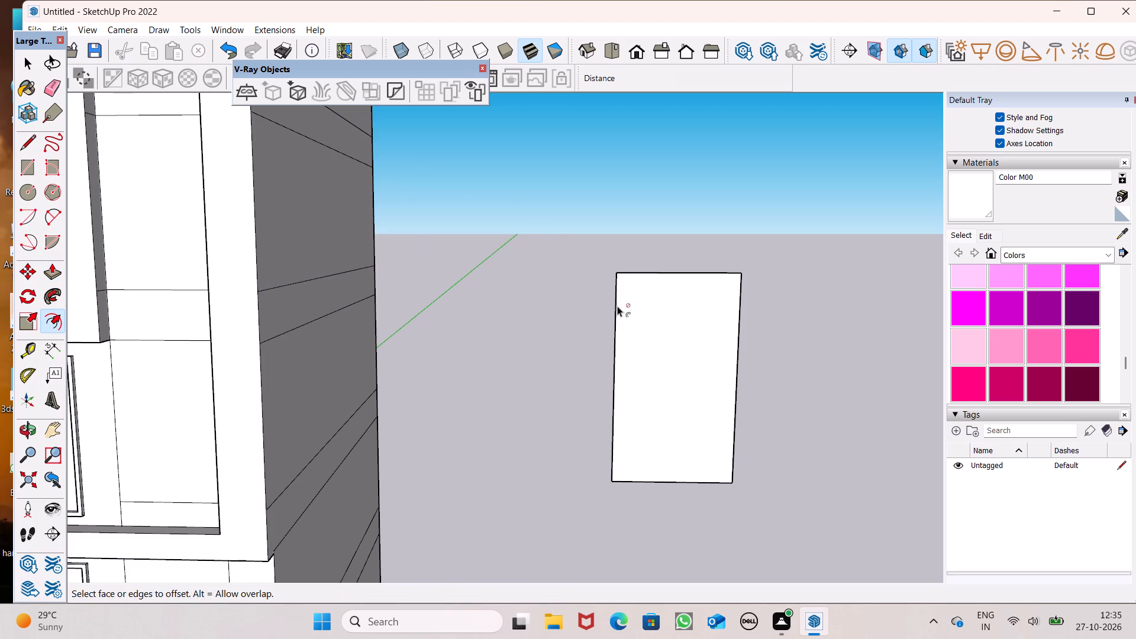
scroll(664, 263, up, 2)
scroll(653, 277, down, 3)
click(653, 277)
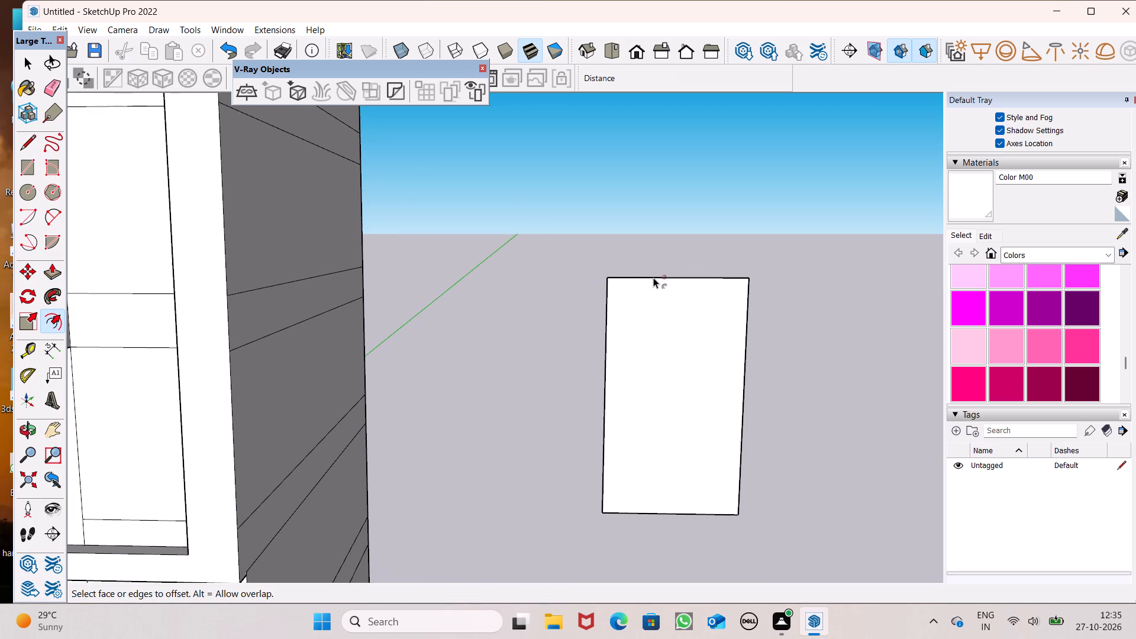
click(643, 284)
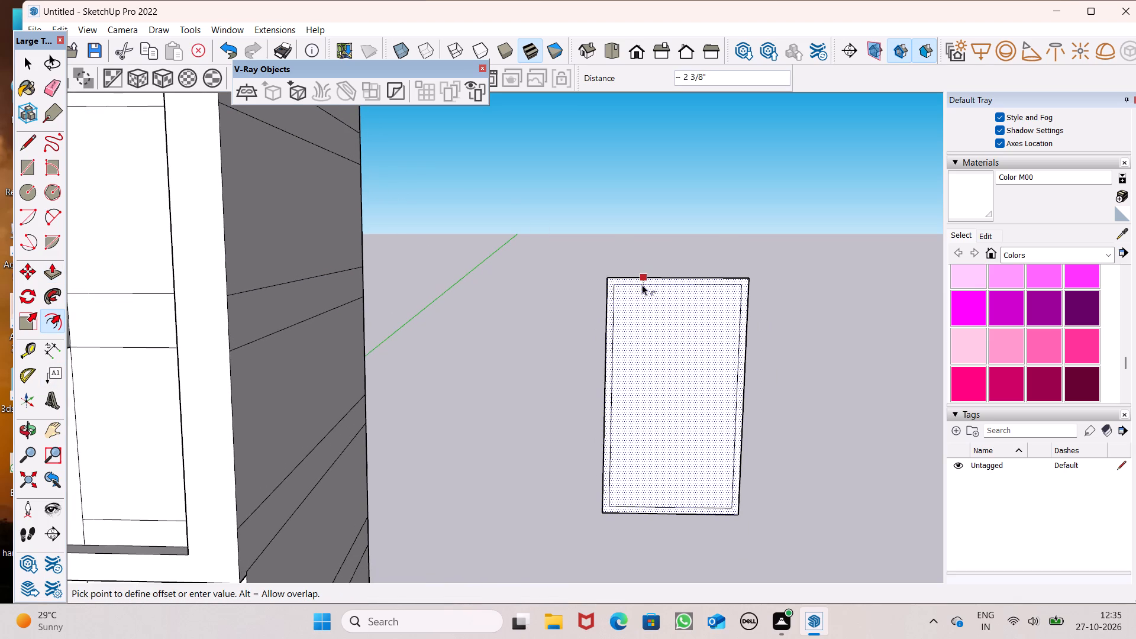
key(space)
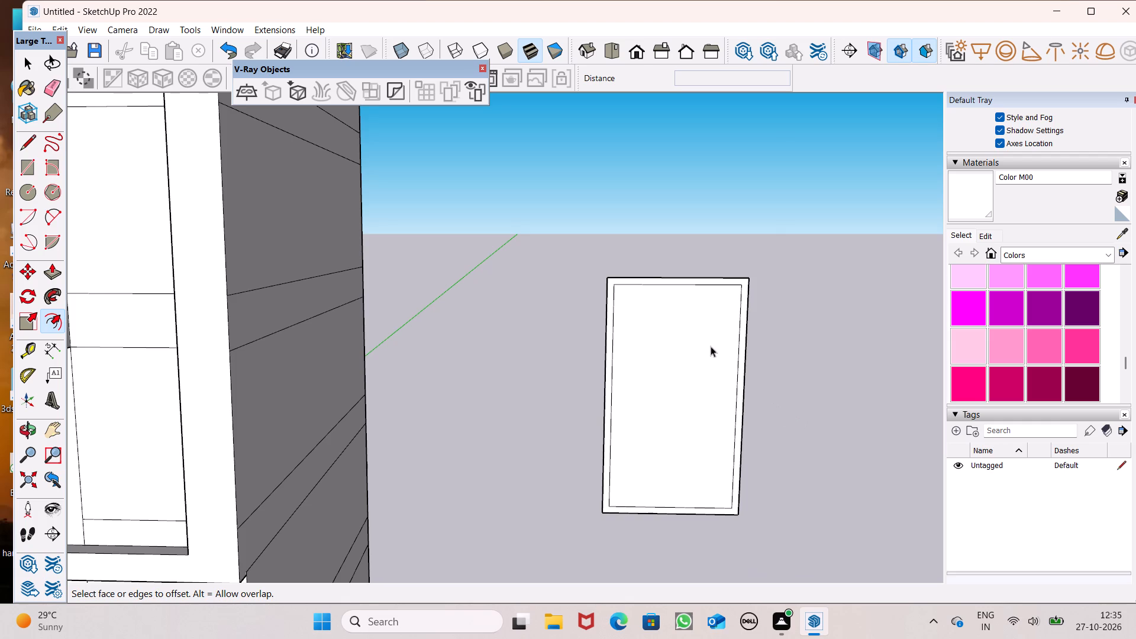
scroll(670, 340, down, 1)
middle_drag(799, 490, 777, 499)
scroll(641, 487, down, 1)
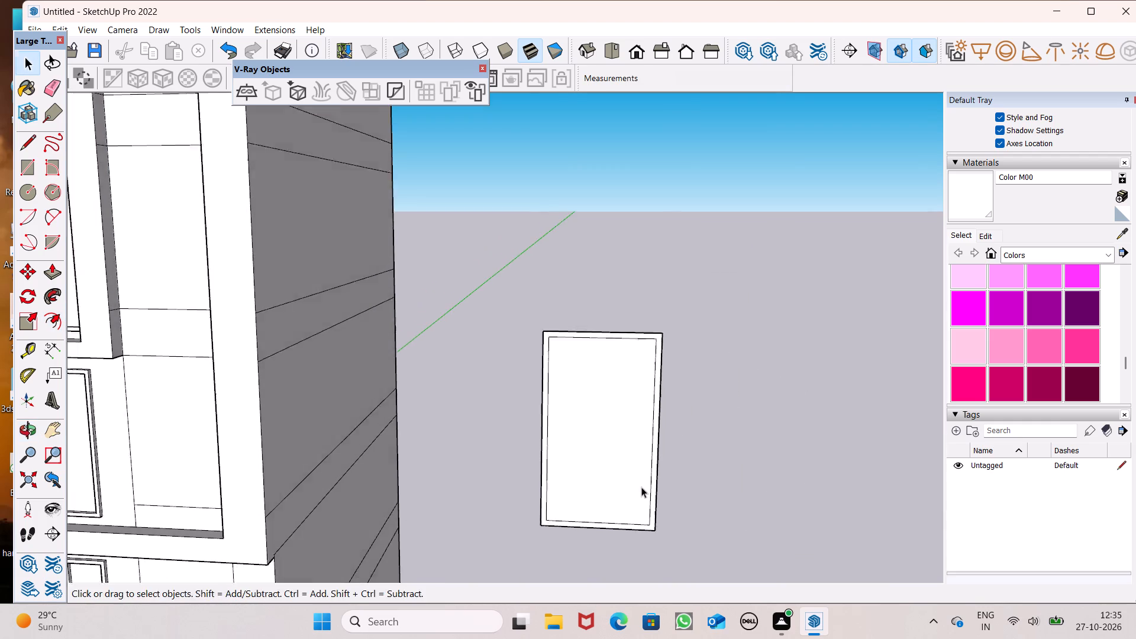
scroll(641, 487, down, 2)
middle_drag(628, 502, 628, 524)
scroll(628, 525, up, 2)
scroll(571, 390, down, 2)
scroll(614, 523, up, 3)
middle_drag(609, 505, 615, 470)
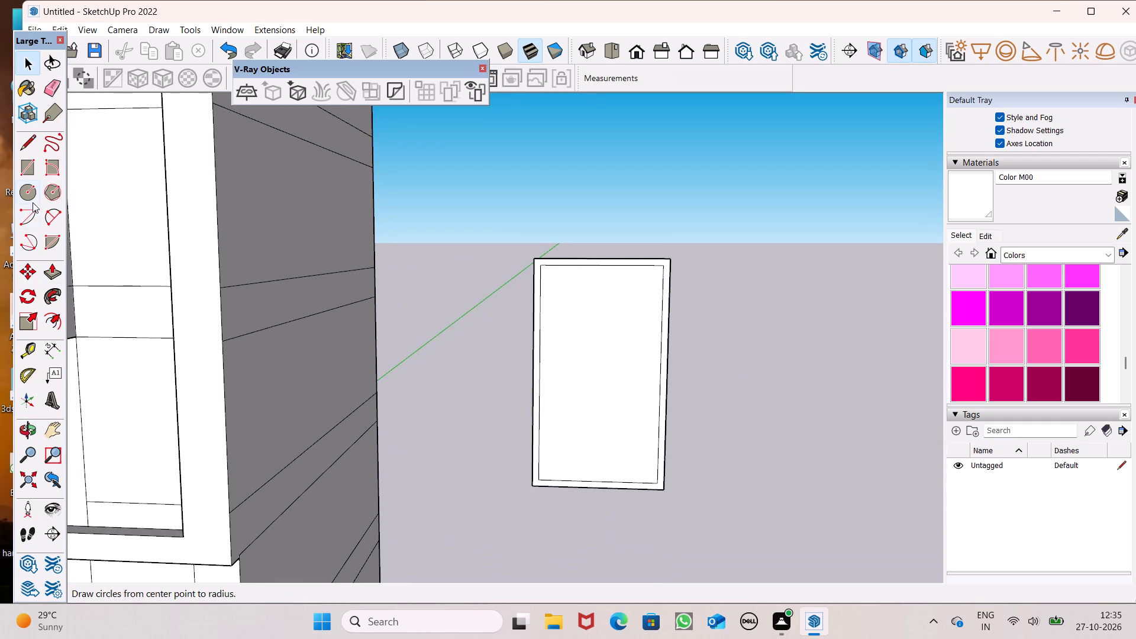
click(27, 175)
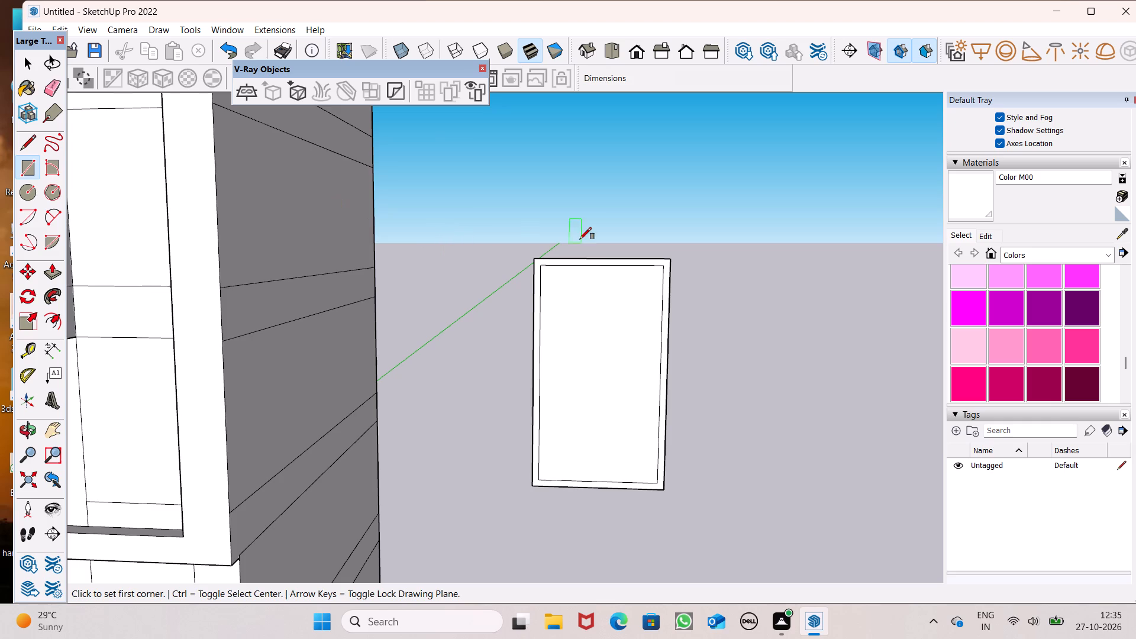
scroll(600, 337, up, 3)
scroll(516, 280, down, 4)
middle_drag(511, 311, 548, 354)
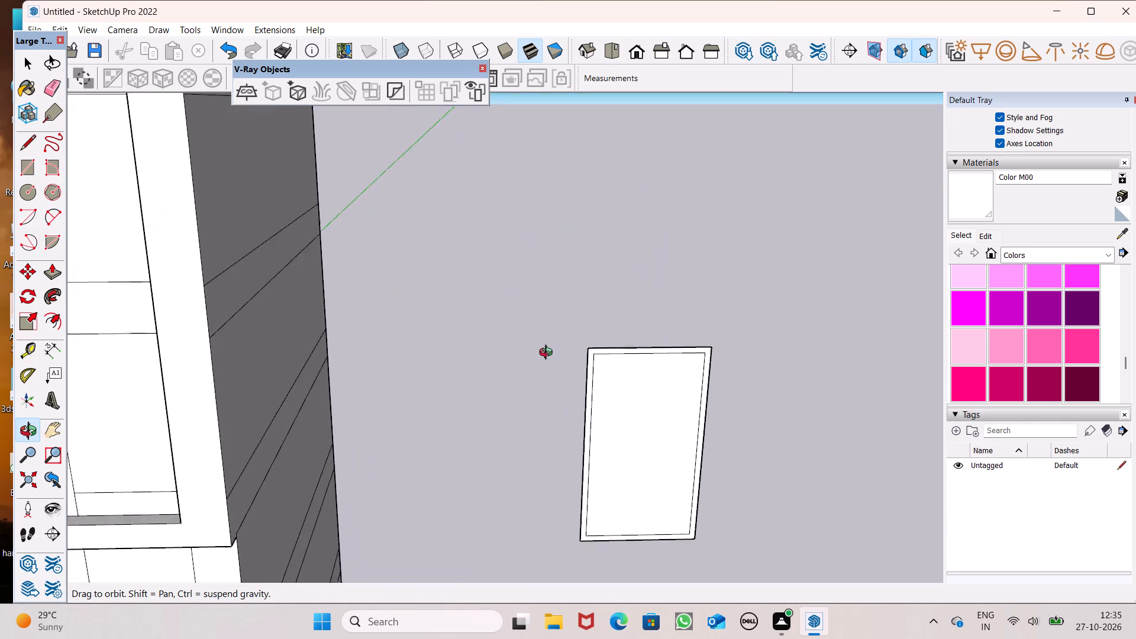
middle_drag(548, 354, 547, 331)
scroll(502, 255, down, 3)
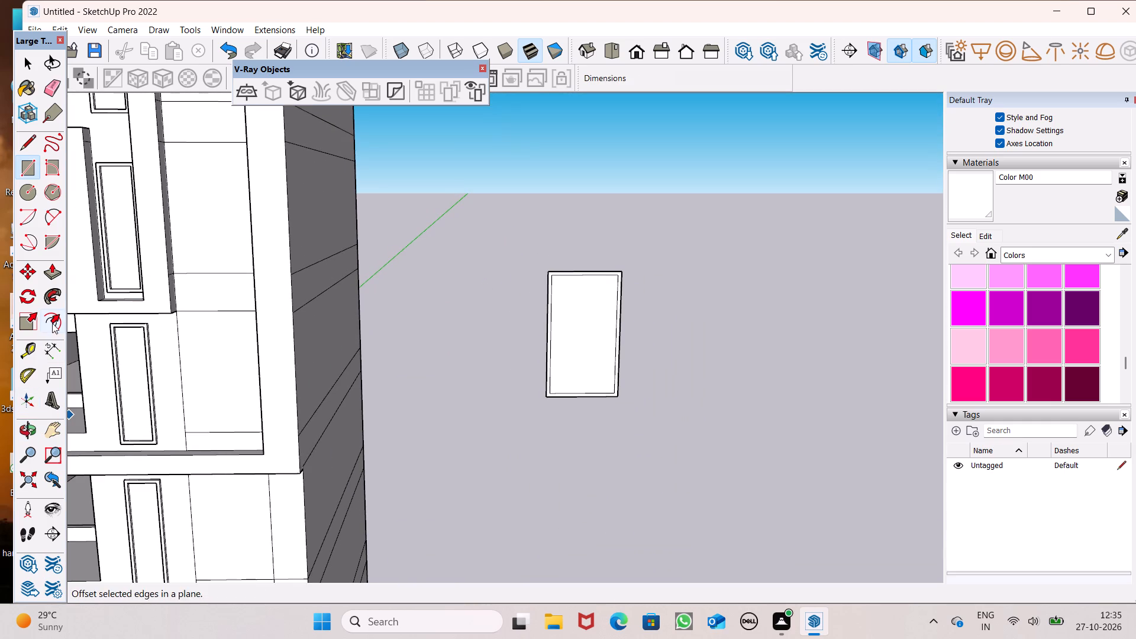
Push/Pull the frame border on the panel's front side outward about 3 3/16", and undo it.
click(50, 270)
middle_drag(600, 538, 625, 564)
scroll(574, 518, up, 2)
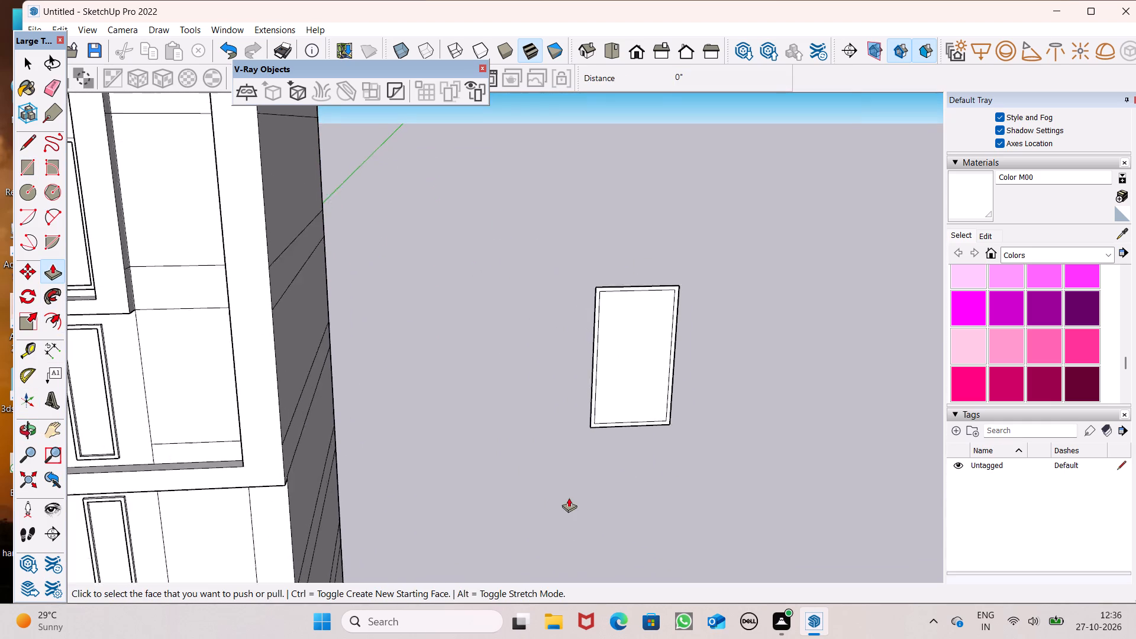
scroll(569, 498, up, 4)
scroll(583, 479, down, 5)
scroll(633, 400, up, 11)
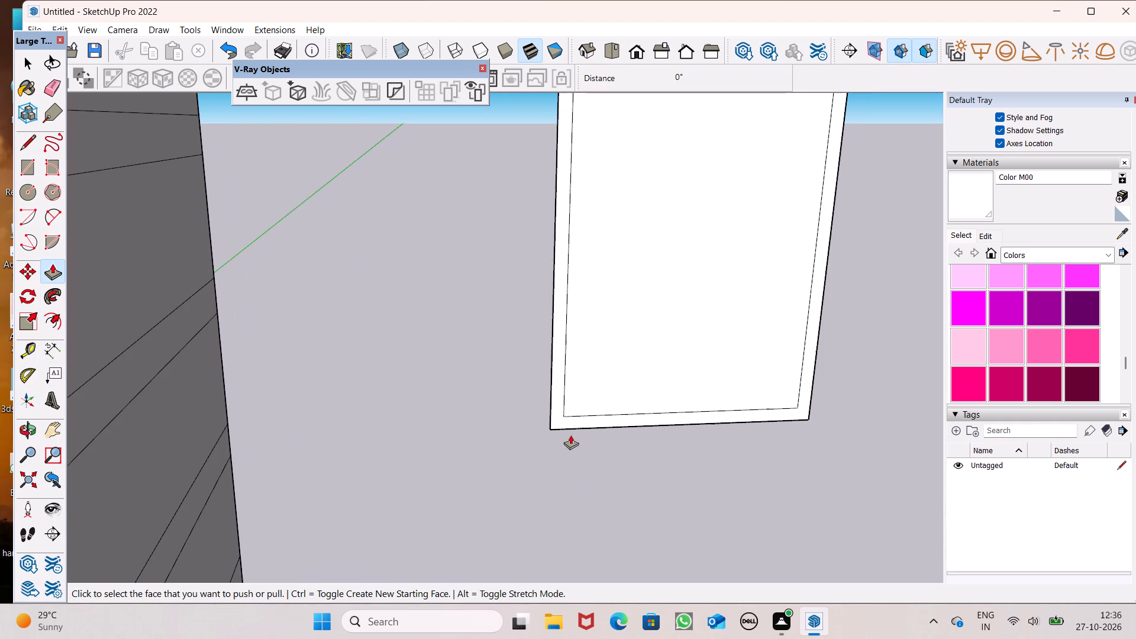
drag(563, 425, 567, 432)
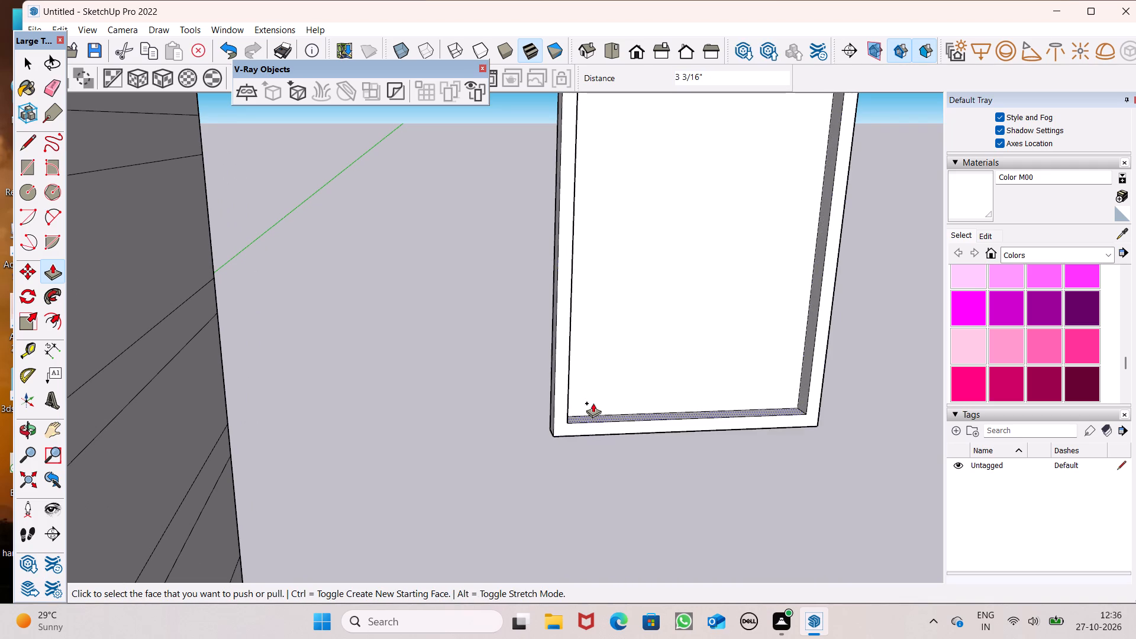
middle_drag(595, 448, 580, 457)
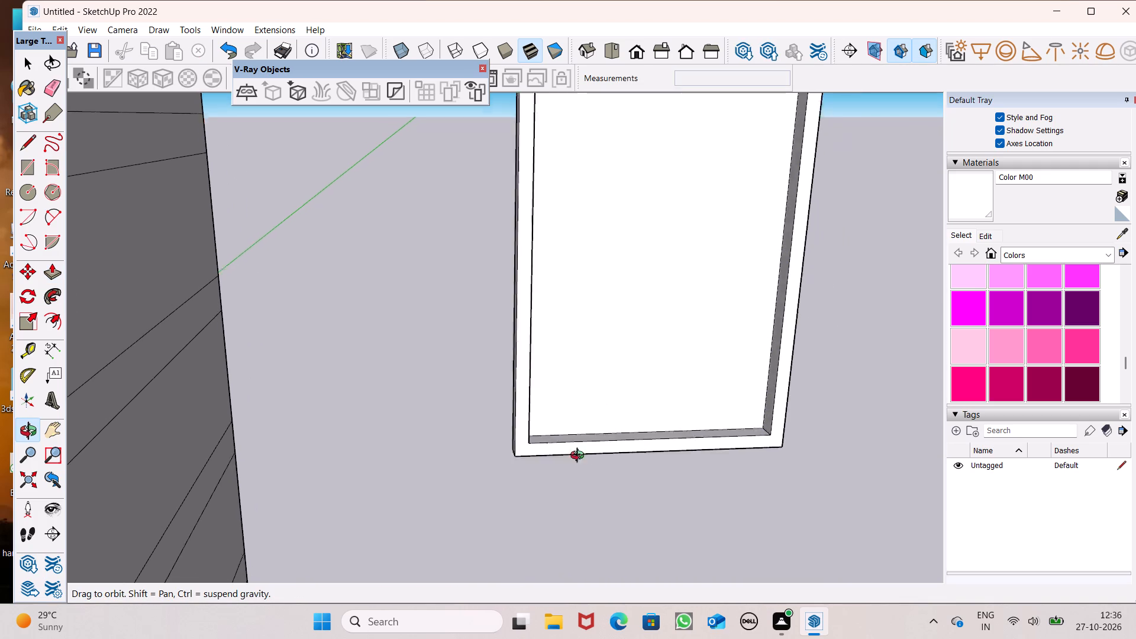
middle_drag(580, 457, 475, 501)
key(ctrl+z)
Push/Pull the frame border outward about 3 7/8" from the back side of the 4' by 7' panel.
scroll(666, 414, down, 7)
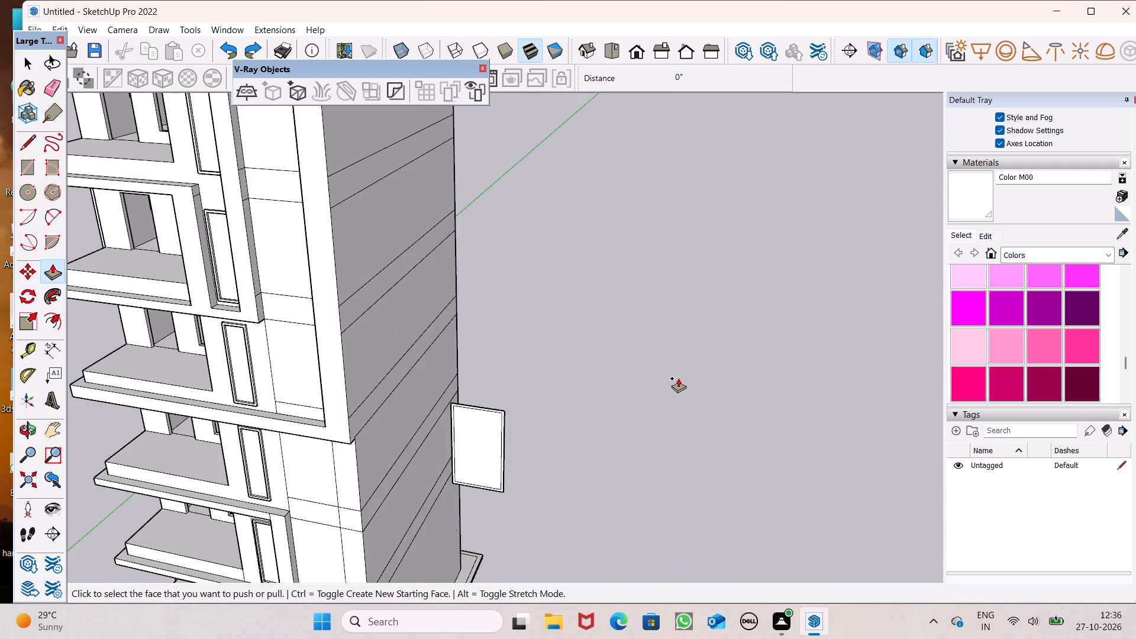
scroll(678, 378, down, 4)
middle_drag(532, 517, 63, 504)
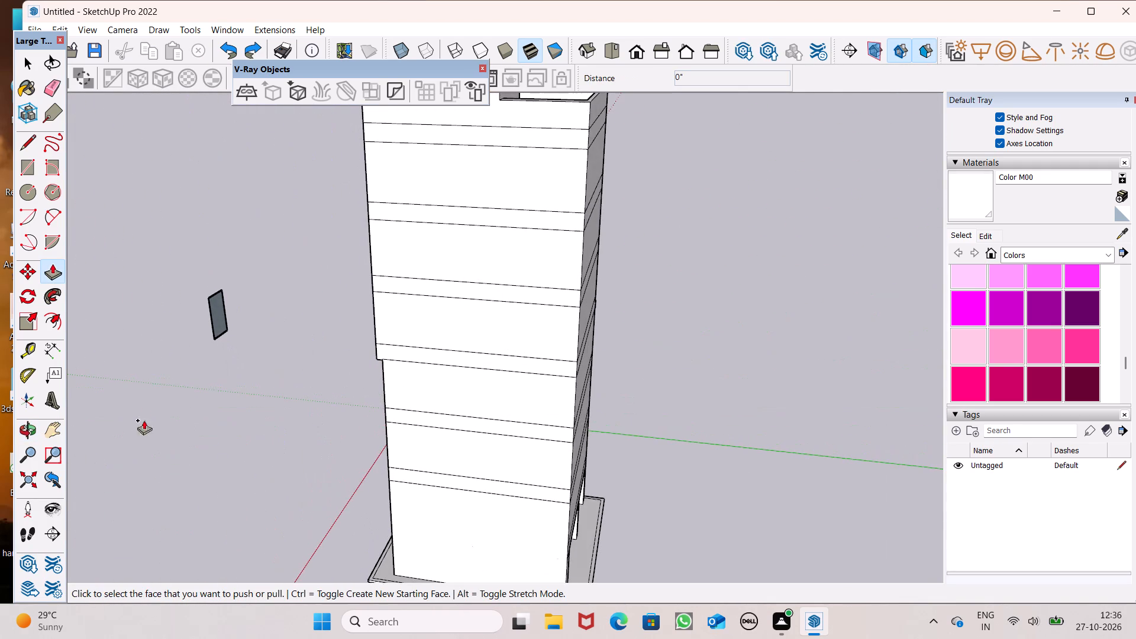
scroll(208, 364, up, 1)
scroll(193, 314, up, 7)
scroll(244, 325, up, 5)
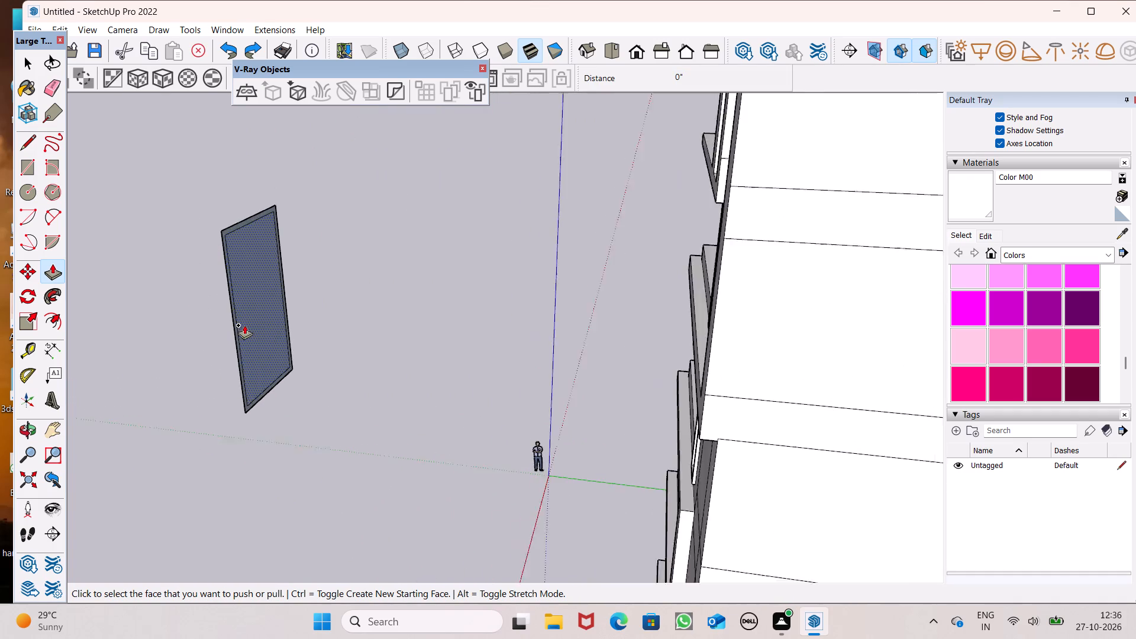
scroll(244, 325, up, 2)
middle_drag(253, 522, 217, 522)
scroll(252, 415, down, 2)
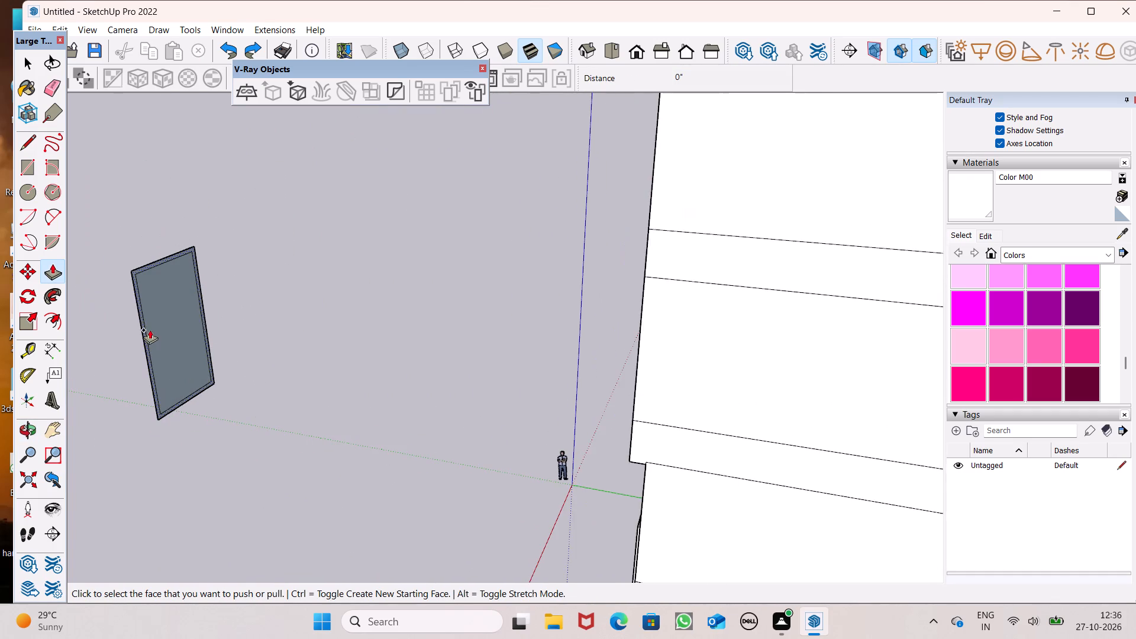
scroll(150, 330, up, 6)
scroll(140, 376, up, 5)
scroll(140, 383, down, 5)
scroll(177, 491, up, 6)
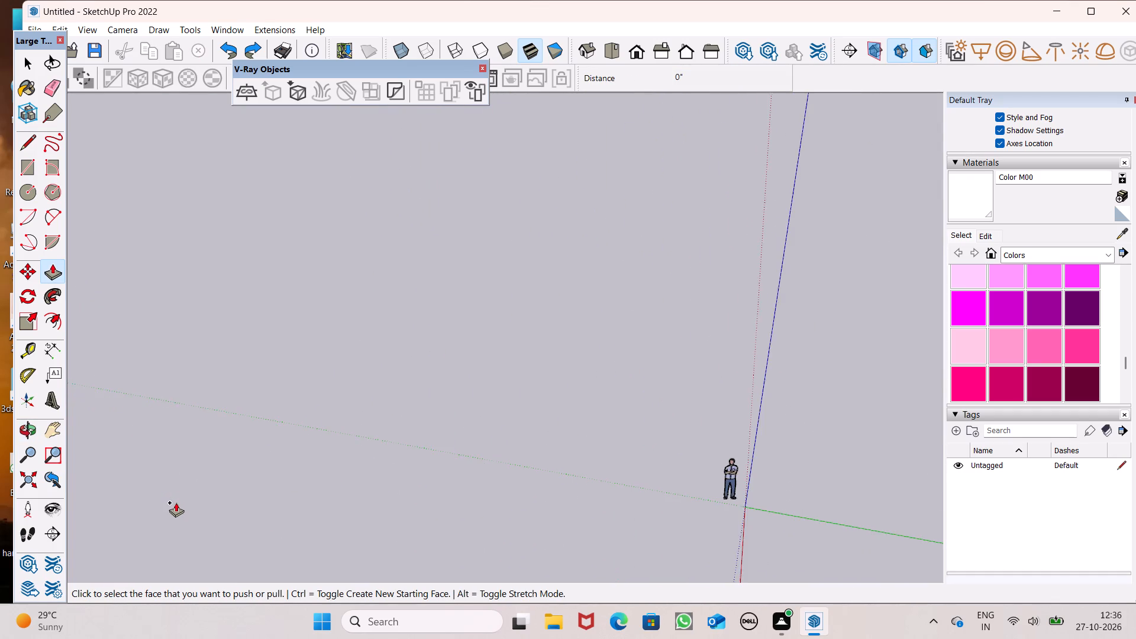
scroll(176, 502, down, 3)
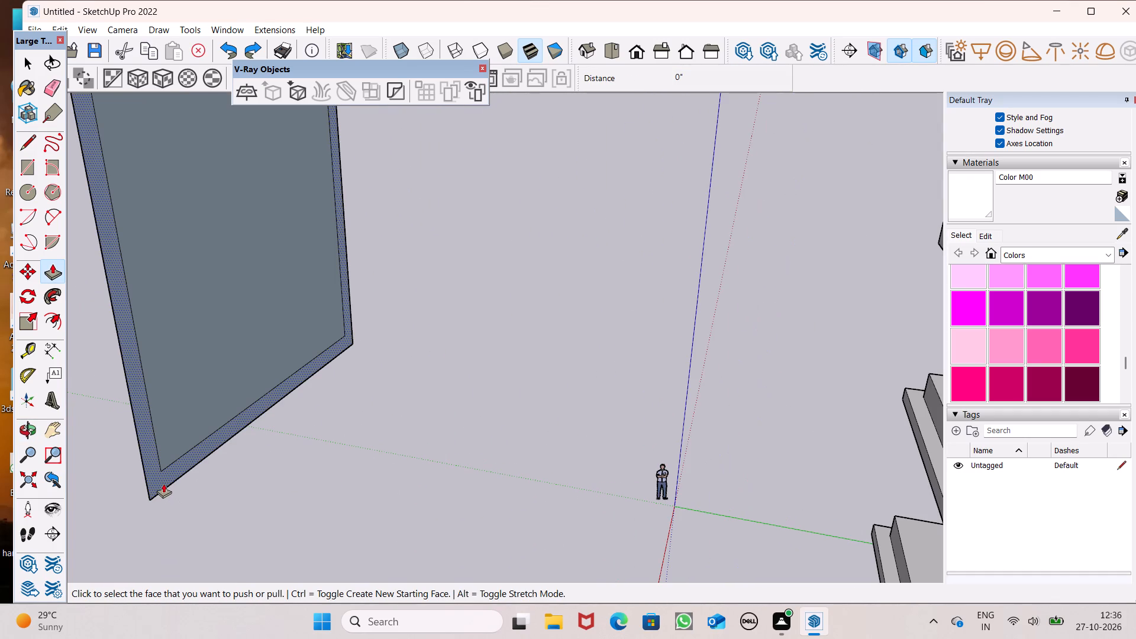
drag(163, 483, 183, 499)
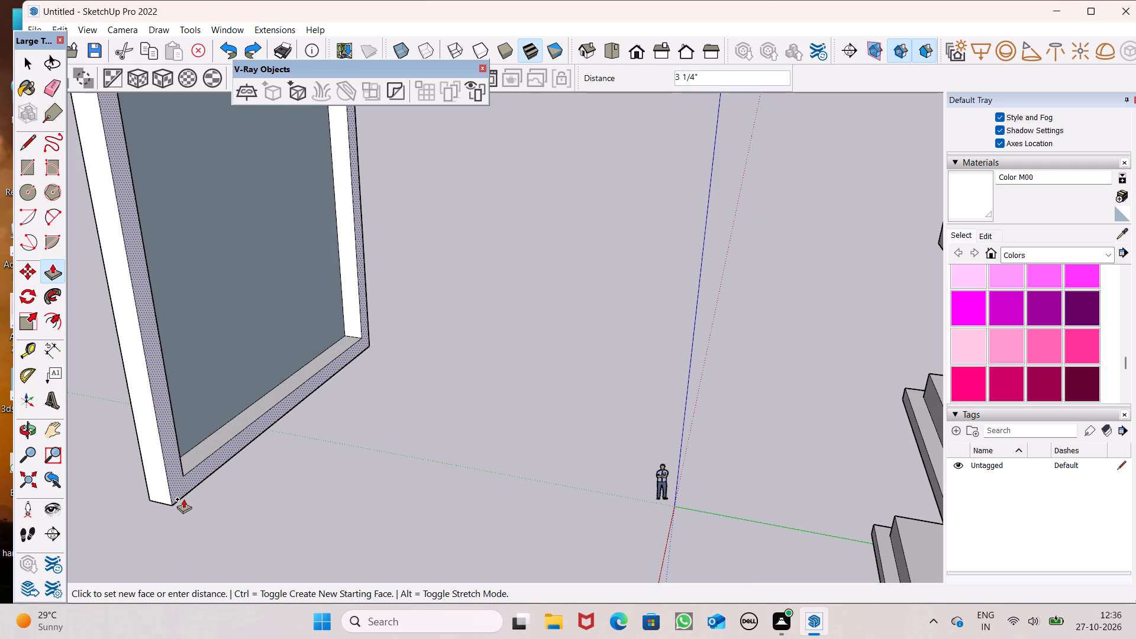
drag(183, 499, 182, 501)
drag(182, 501, 187, 502)
Pull the inner face on the panel's back side 3 7/8", flush with the surrounding frame border.
drag(192, 411, 197, 415)
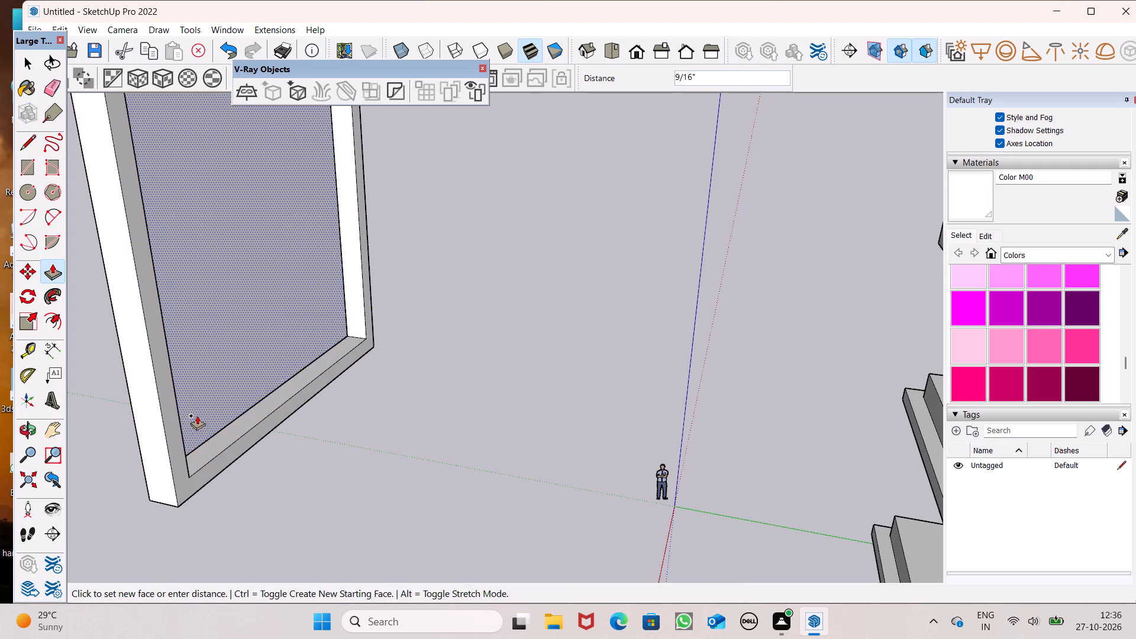
drag(197, 415, 192, 475)
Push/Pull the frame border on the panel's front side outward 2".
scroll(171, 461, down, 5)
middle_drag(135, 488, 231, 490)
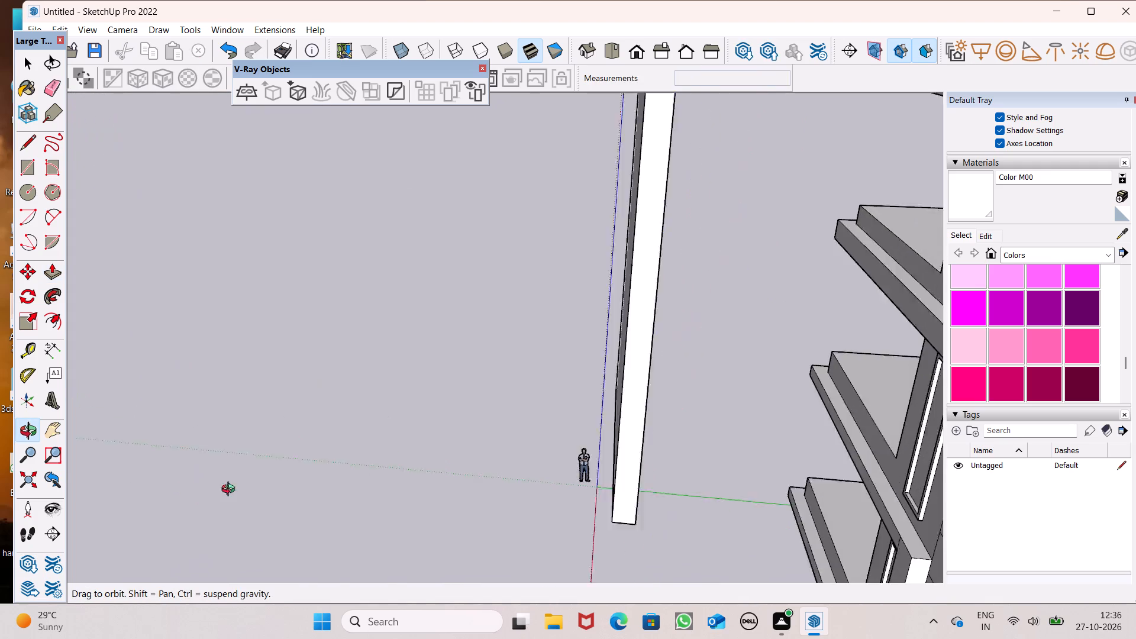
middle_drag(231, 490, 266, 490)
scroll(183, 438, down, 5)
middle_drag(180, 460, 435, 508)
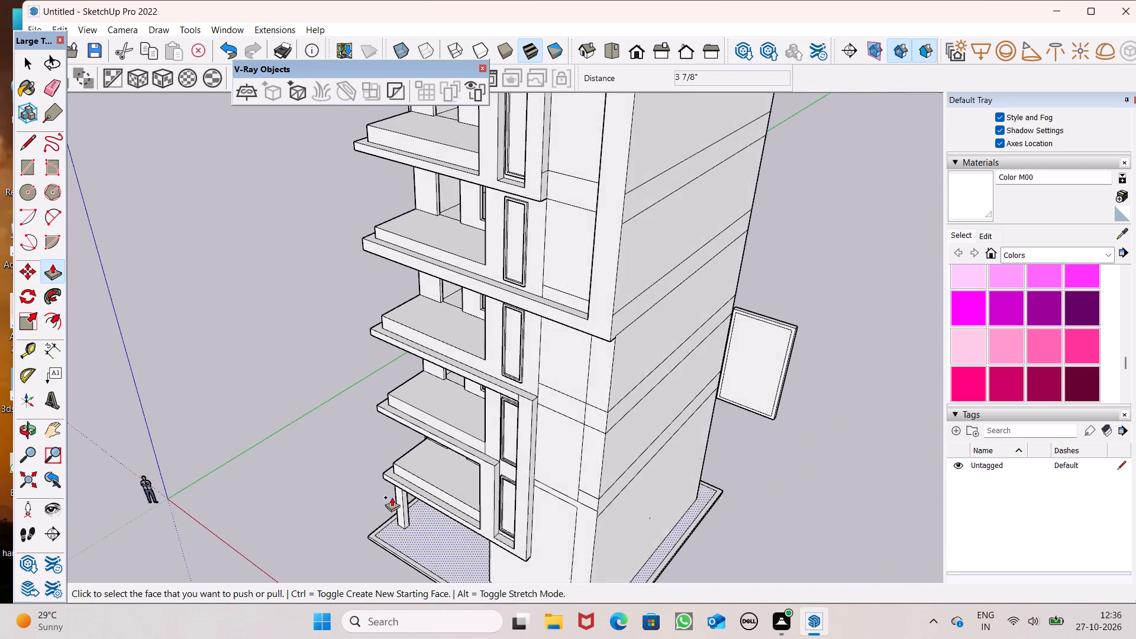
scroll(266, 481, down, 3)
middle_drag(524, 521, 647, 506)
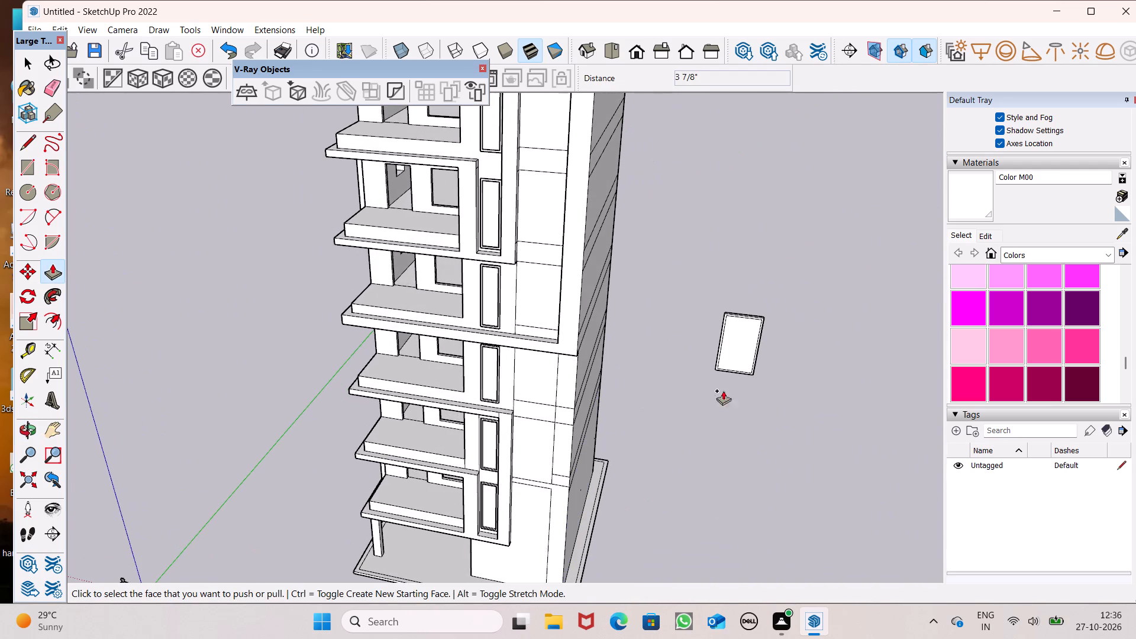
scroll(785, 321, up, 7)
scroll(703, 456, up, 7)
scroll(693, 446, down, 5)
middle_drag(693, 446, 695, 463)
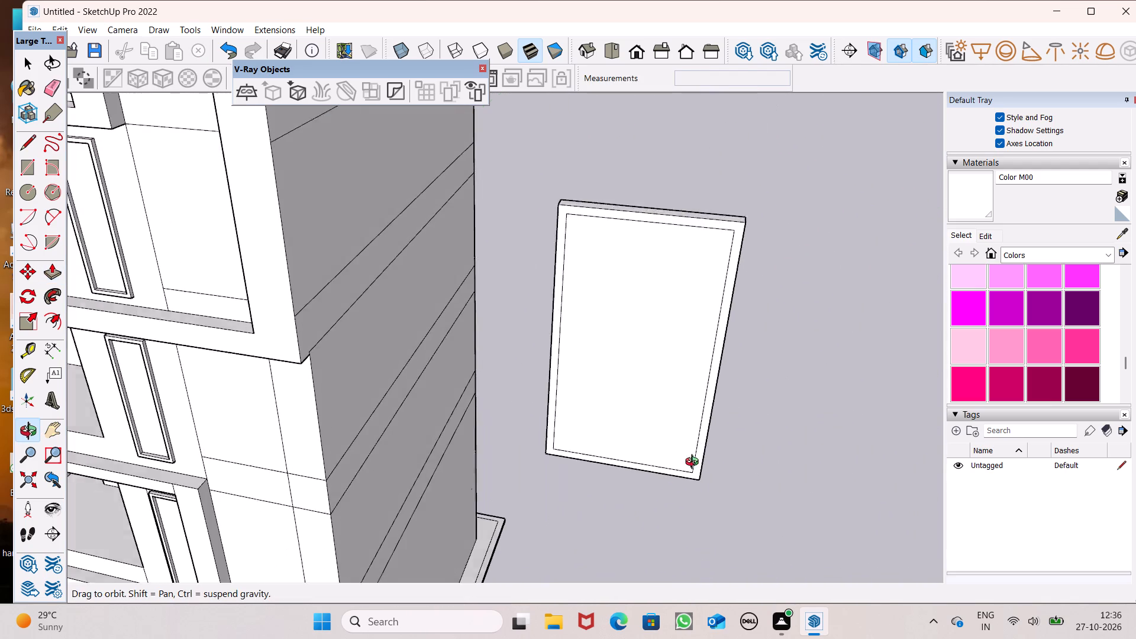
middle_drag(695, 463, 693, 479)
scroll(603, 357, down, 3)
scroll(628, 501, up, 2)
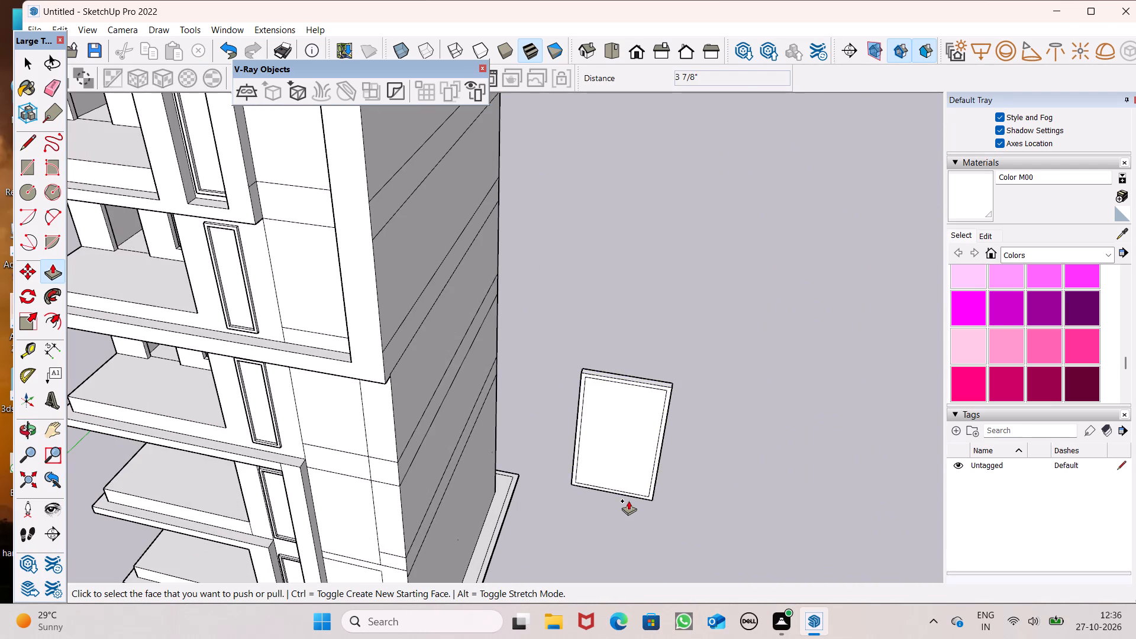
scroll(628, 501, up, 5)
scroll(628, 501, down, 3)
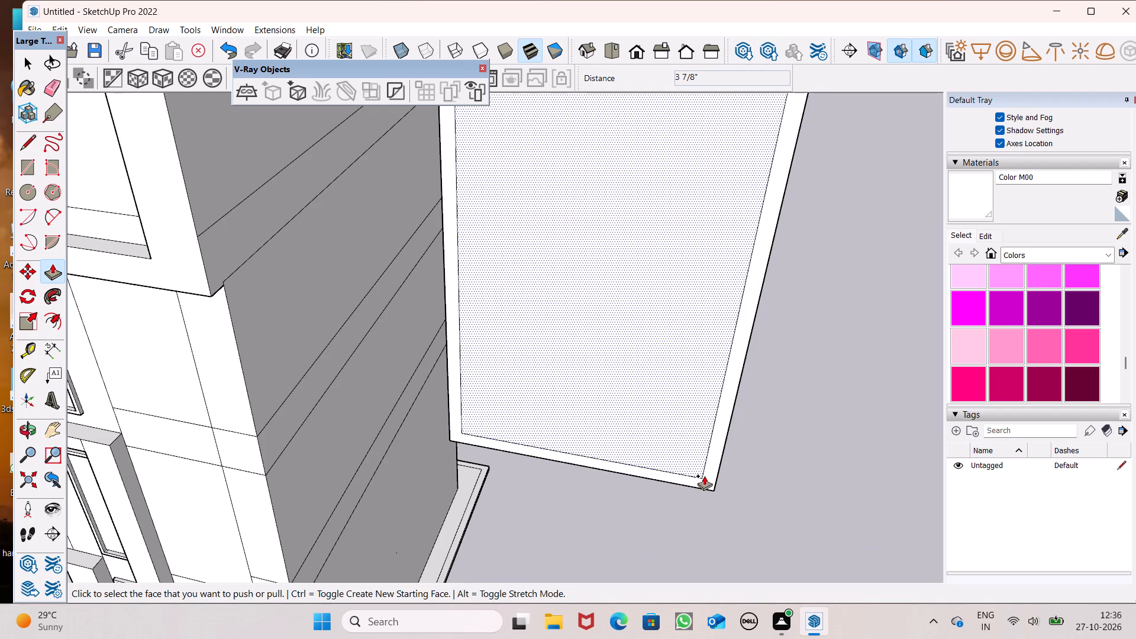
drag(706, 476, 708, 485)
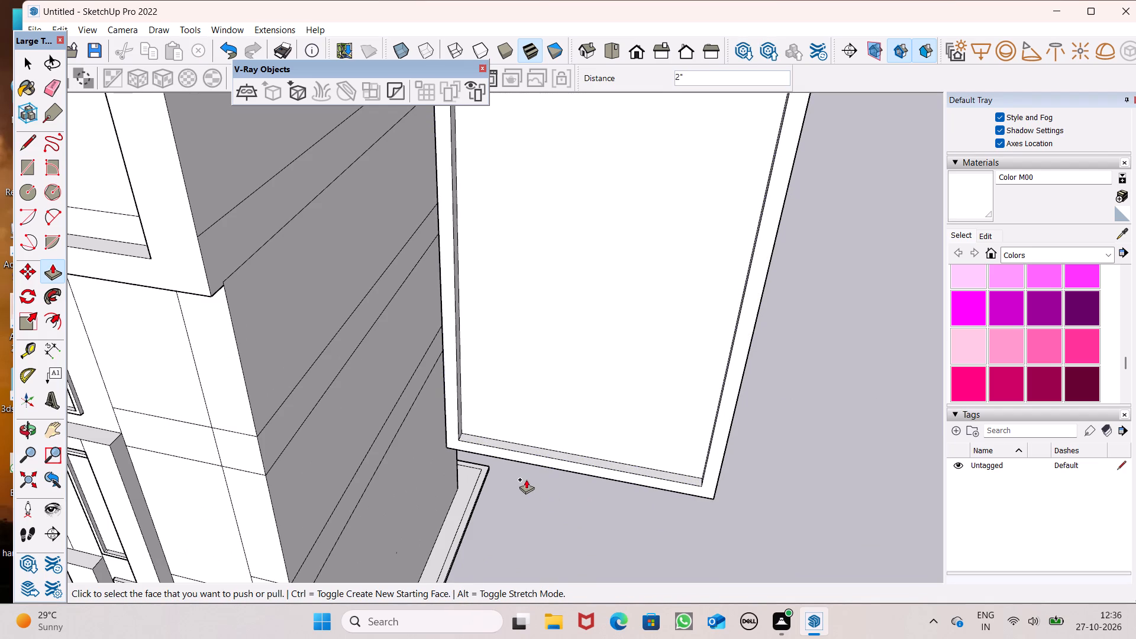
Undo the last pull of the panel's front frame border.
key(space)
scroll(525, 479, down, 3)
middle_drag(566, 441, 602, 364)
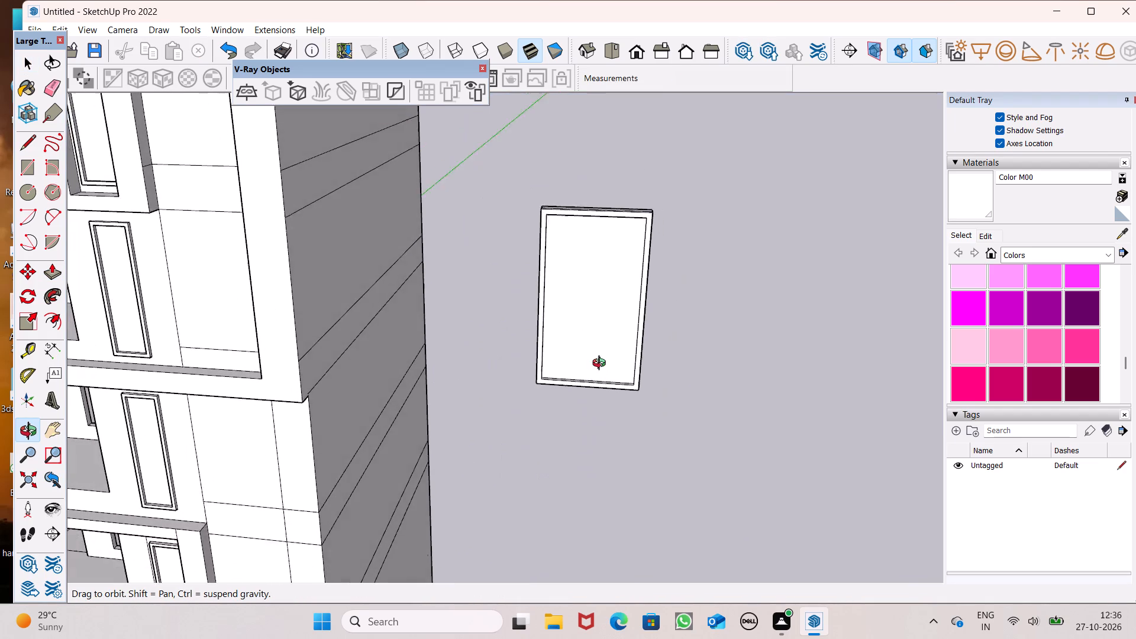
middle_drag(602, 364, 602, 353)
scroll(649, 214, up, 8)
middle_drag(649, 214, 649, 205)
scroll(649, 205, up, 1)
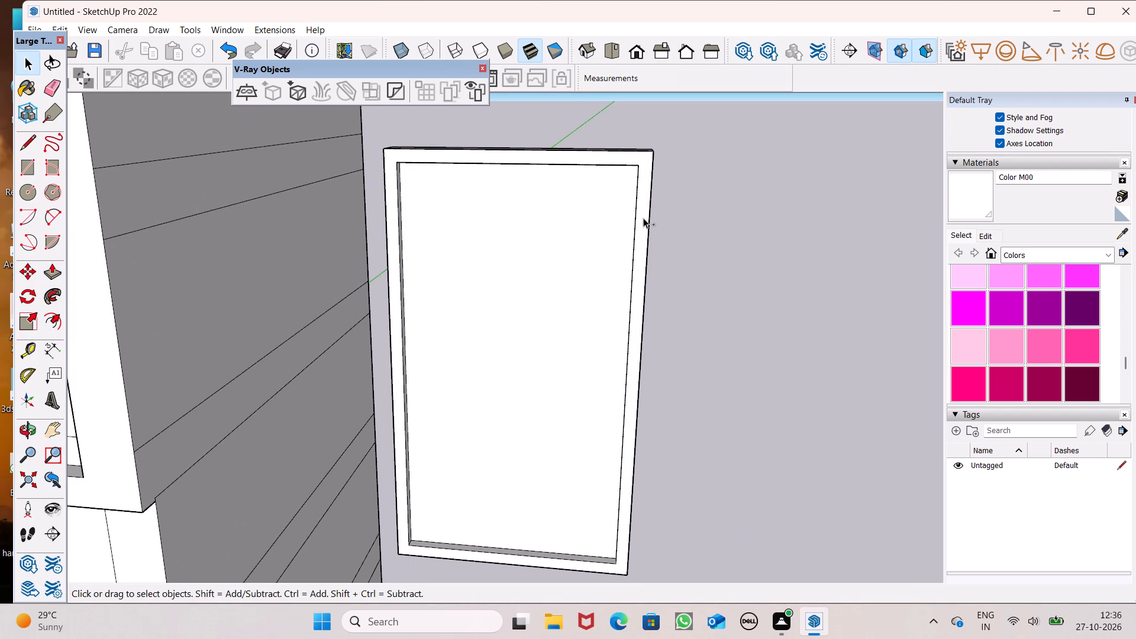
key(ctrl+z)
Push/Pull the frame border on the panel's front side outward about 2 3/16" from the inner face.
scroll(601, 280, down, 5)
middle_drag(582, 312, 471, 490)
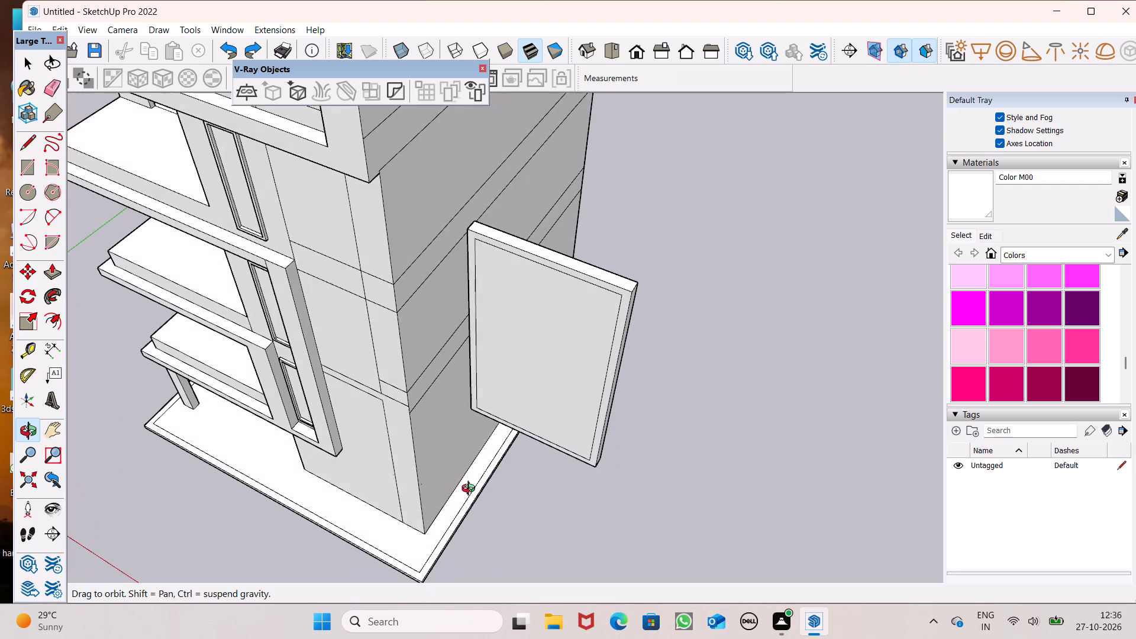
middle_drag(471, 490, 541, 491)
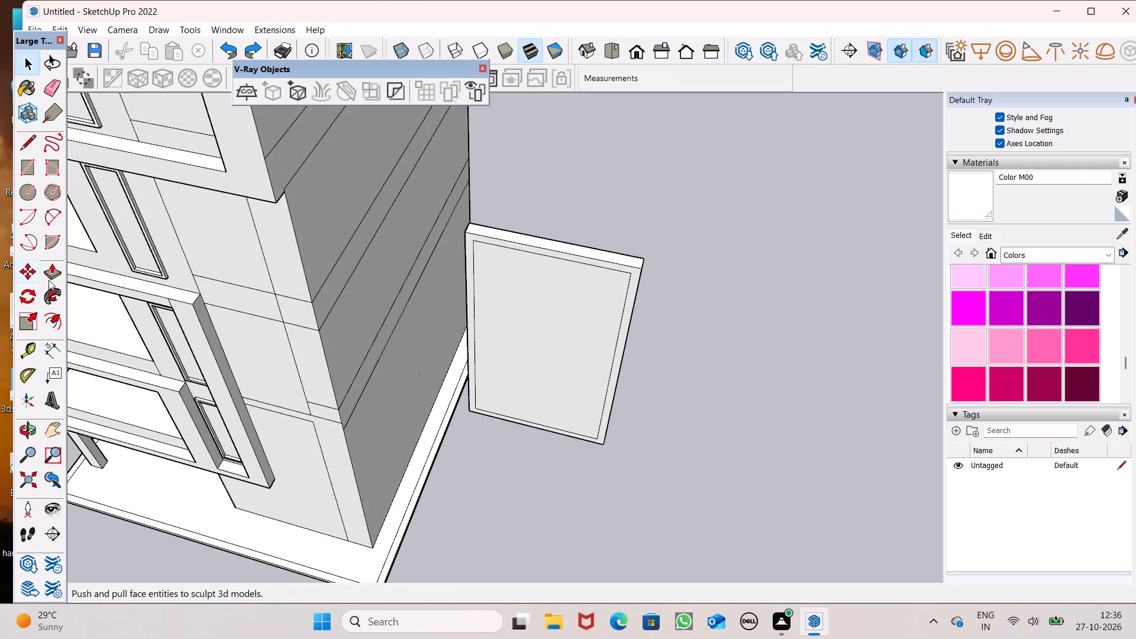
click(49, 280)
scroll(508, 457, up, 6)
scroll(606, 443, down, 5)
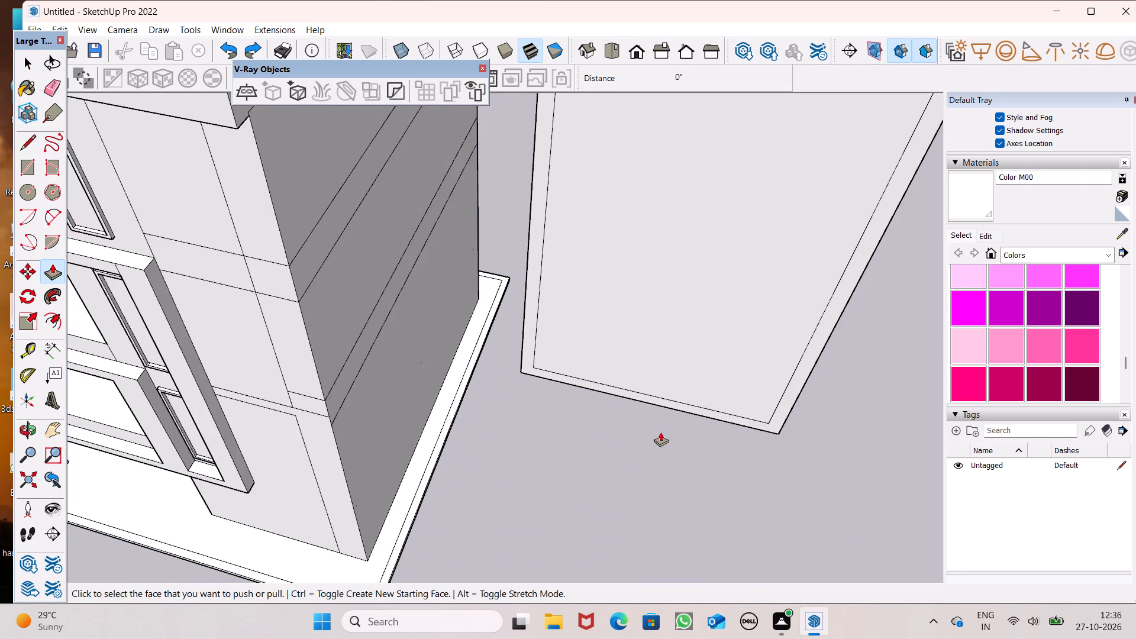
drag(721, 435, 721, 442)
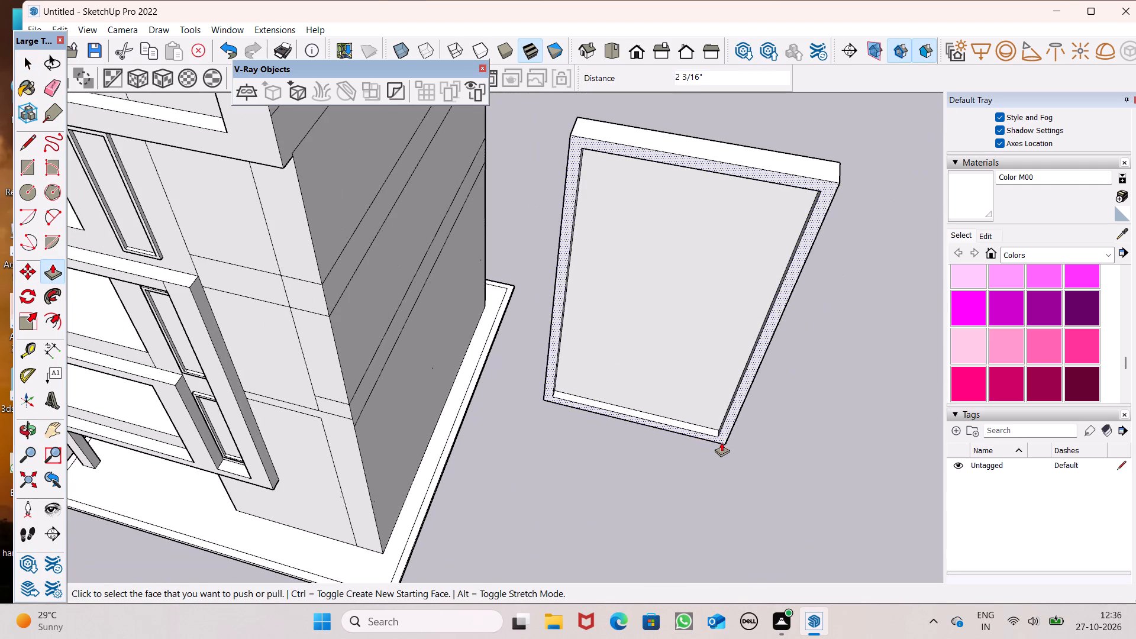
key(space)
Examine the framed panel beside the building from a distance and up close from the front.
middle_drag(566, 461, 618, 275)
scroll(609, 335, down, 6)
scroll(567, 373, down, 4)
scroll(622, 262, down, 4)
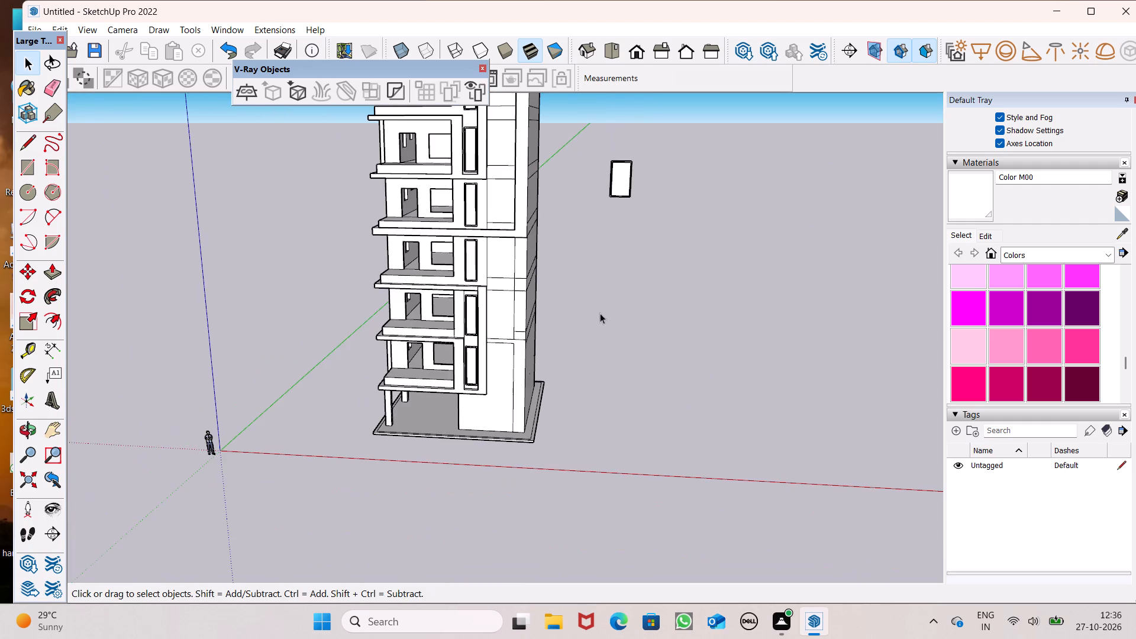
scroll(618, 172, up, 18)
scroll(637, 209, down, 4)
middle_drag(636, 283, 640, 238)
scroll(640, 238, up, 5)
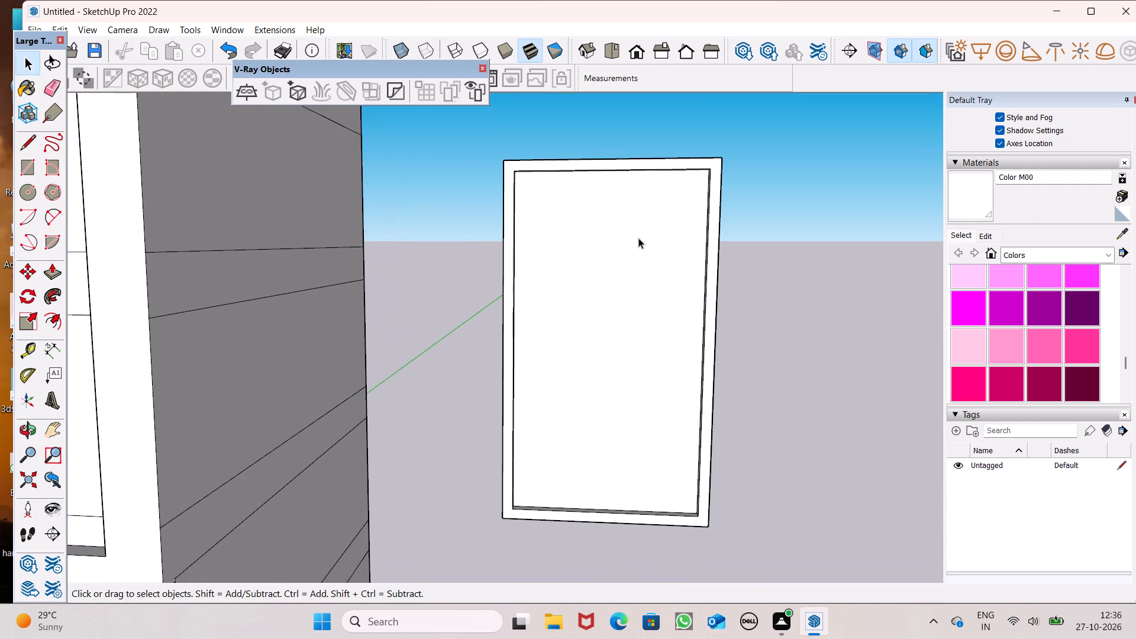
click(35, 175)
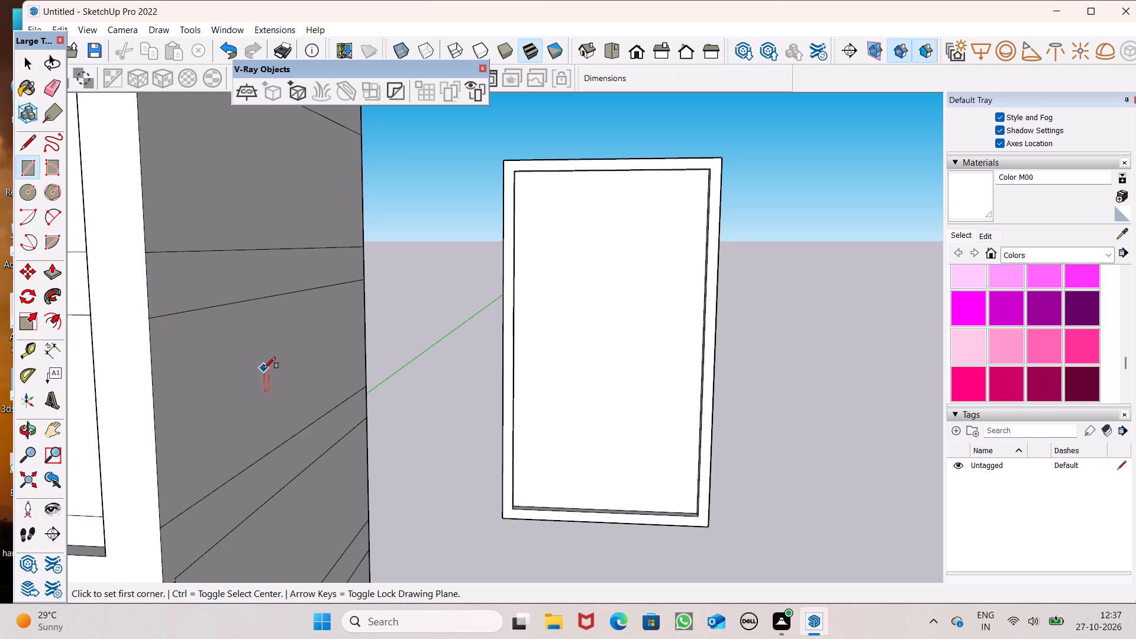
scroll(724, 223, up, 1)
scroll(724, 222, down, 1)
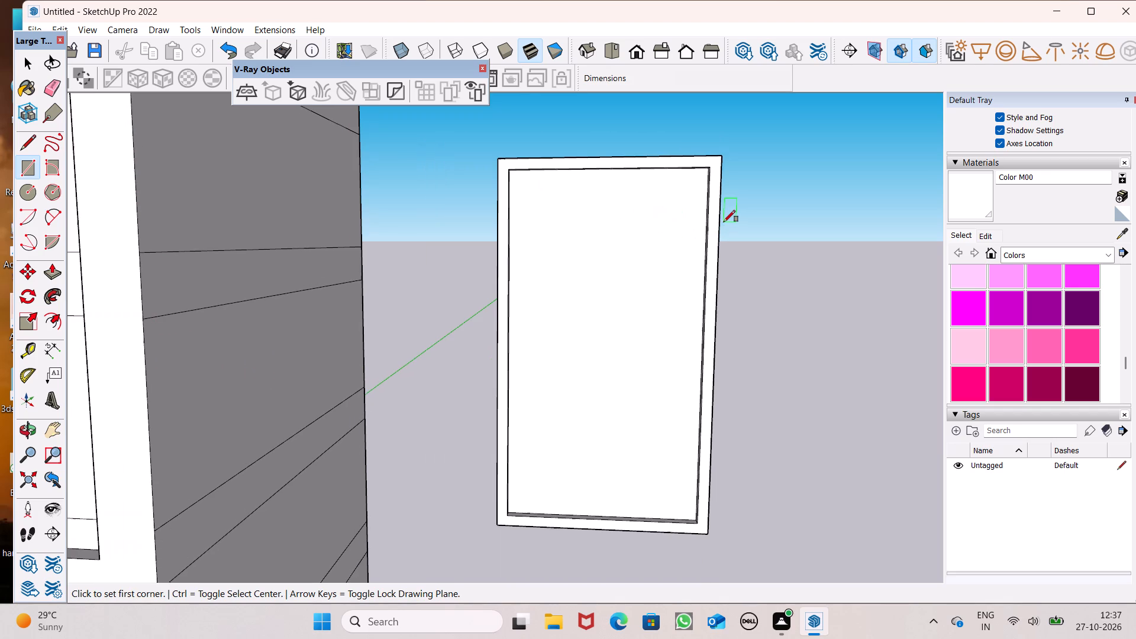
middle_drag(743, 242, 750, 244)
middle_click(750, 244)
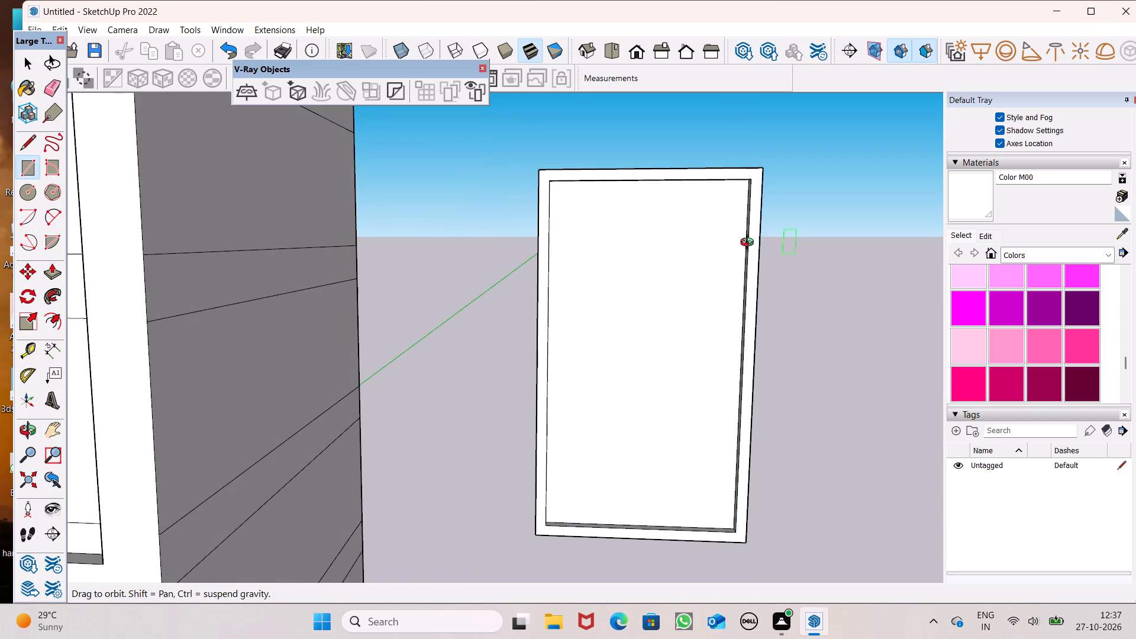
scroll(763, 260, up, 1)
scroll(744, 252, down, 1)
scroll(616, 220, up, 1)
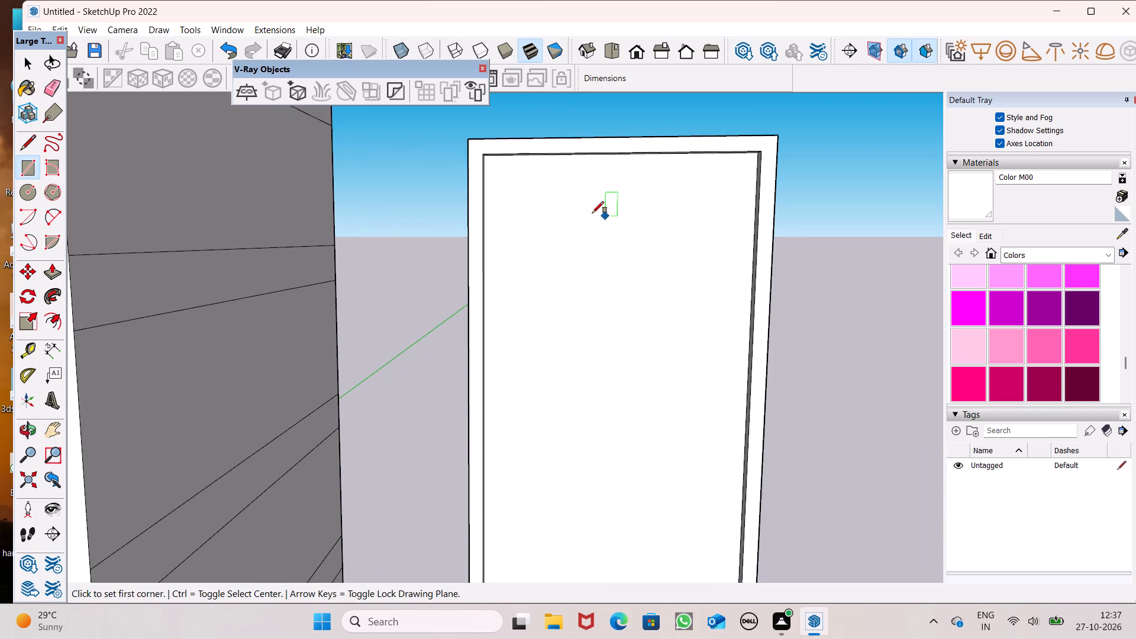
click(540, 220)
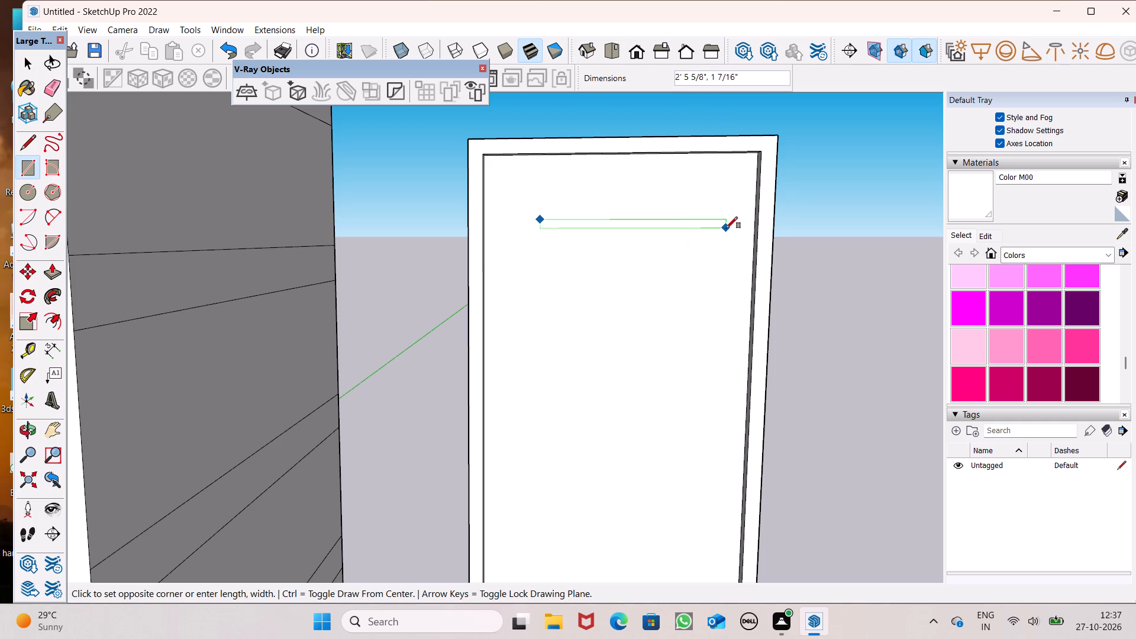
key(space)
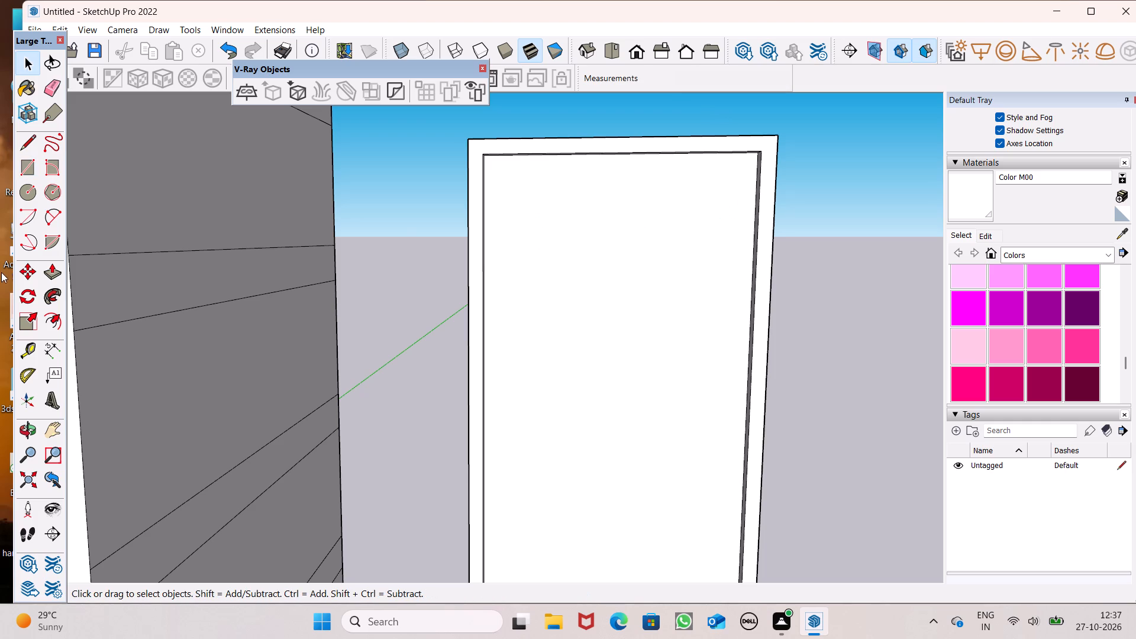
Draw a horizontal slot rectangle about 2' 4 3/16" by 3 3/8" near the top of the panel's inner face.
click(25, 168)
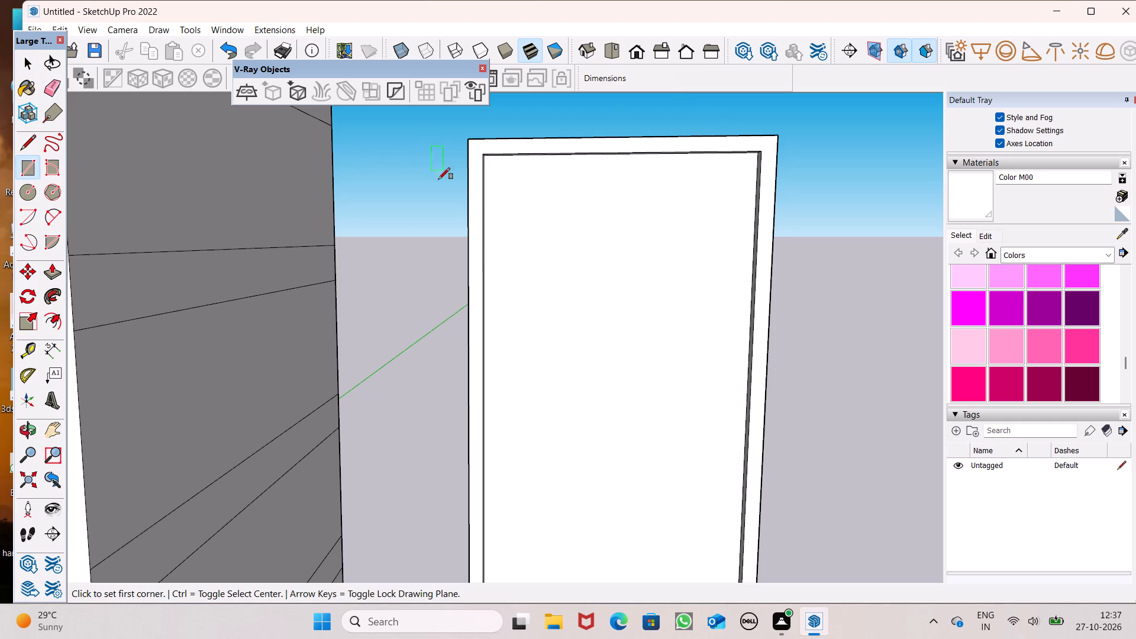
click(528, 218)
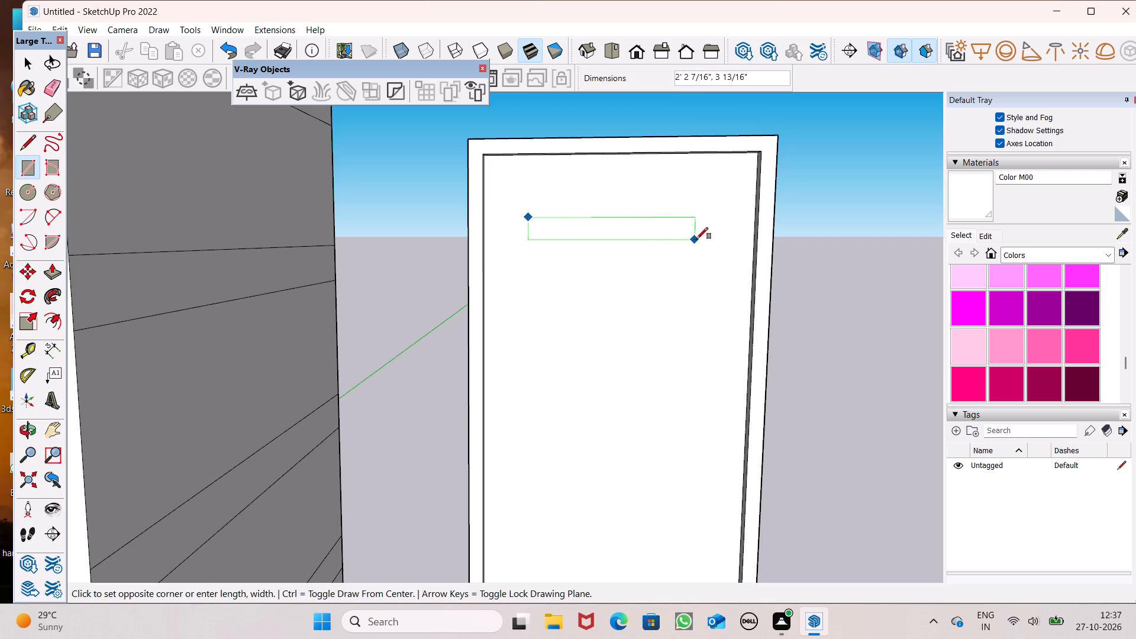
click(704, 238)
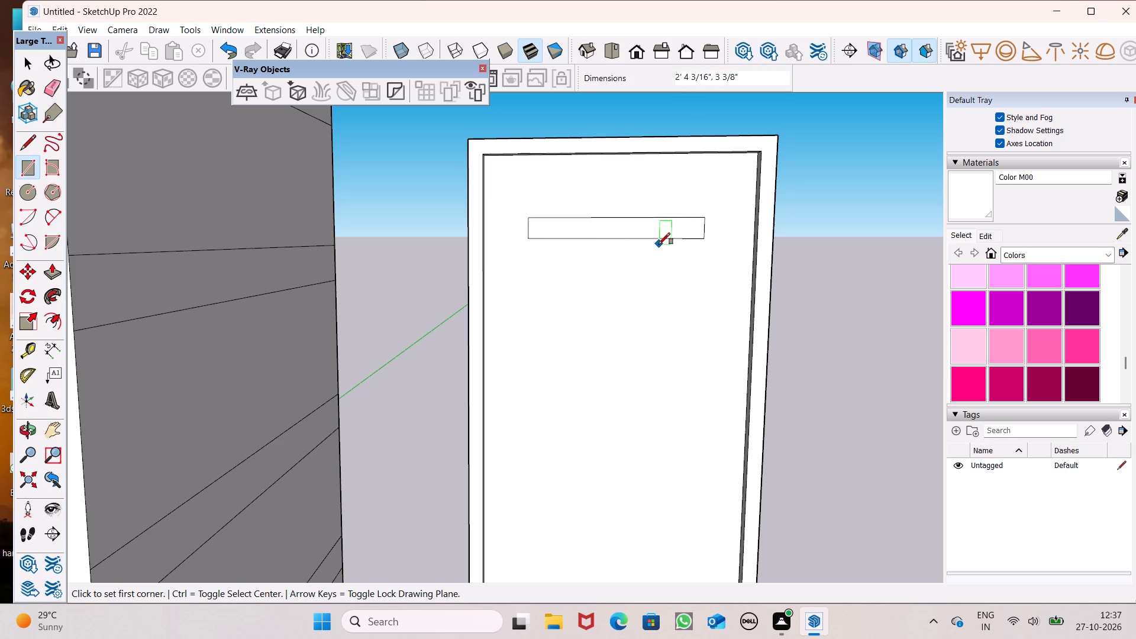
key(space)
Copy the slot rectangle straight down about 8 13/16" and repeat it as an array of 7 copies down the panel.
double_click(598, 227)
scroll(560, 199, down, 1)
key(m)
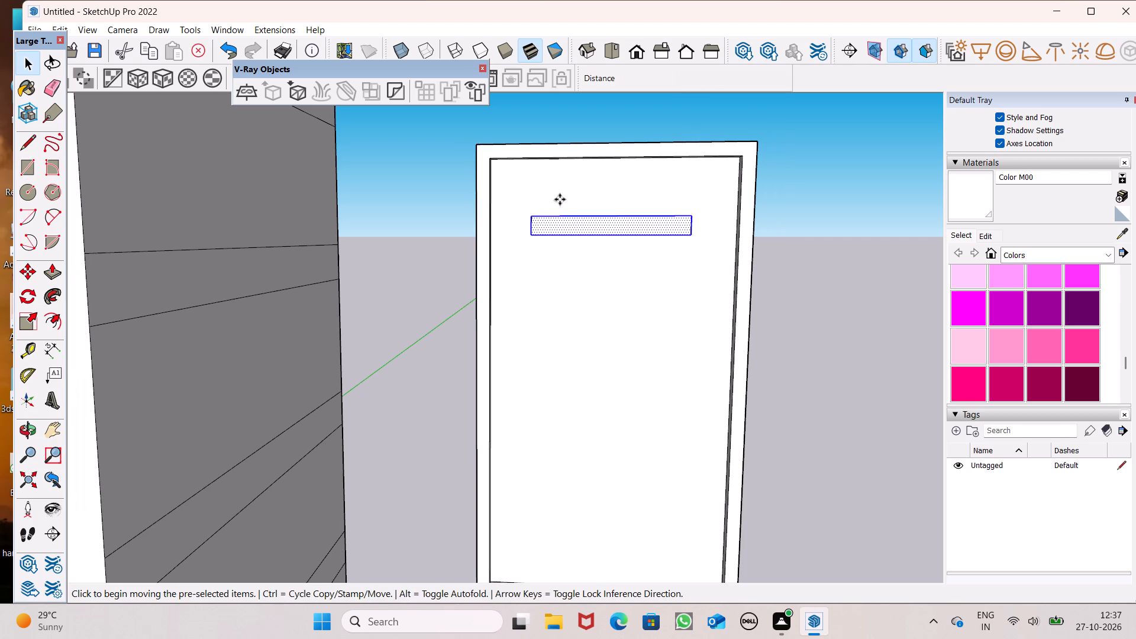
key(Return)
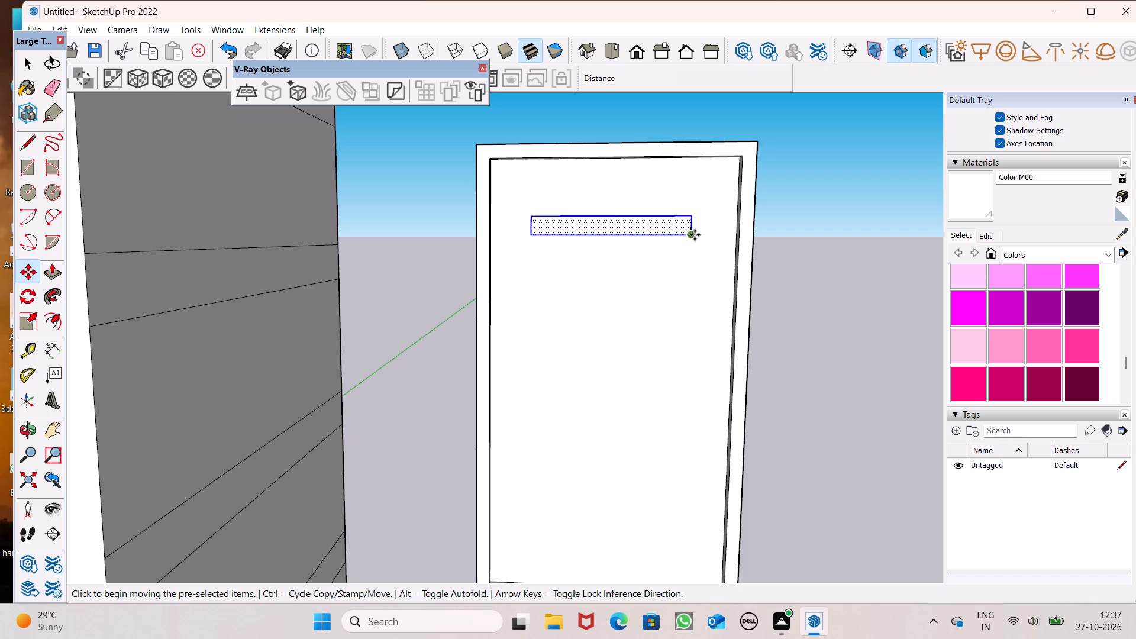
drag(695, 234, 700, 285)
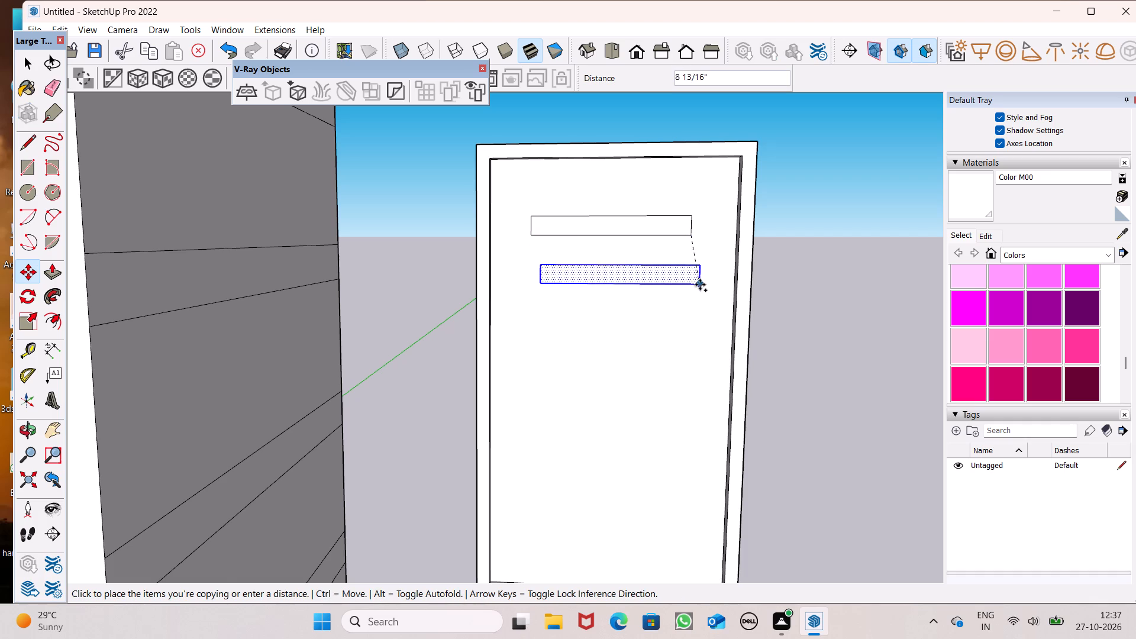
drag(700, 285, 697, 285)
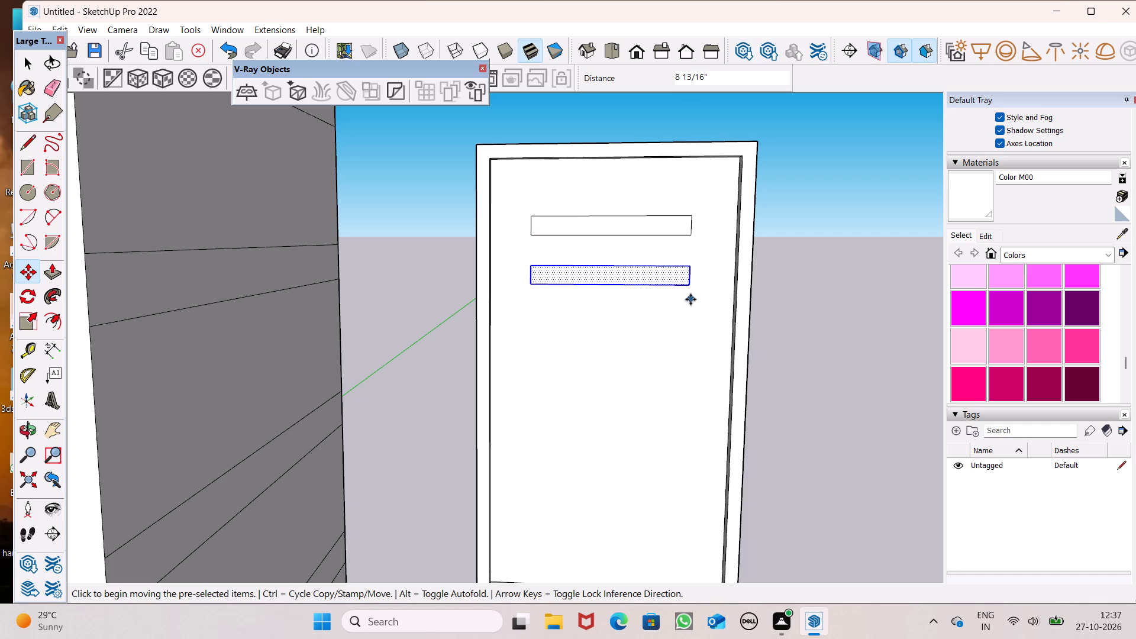
key(shift+asterisk)
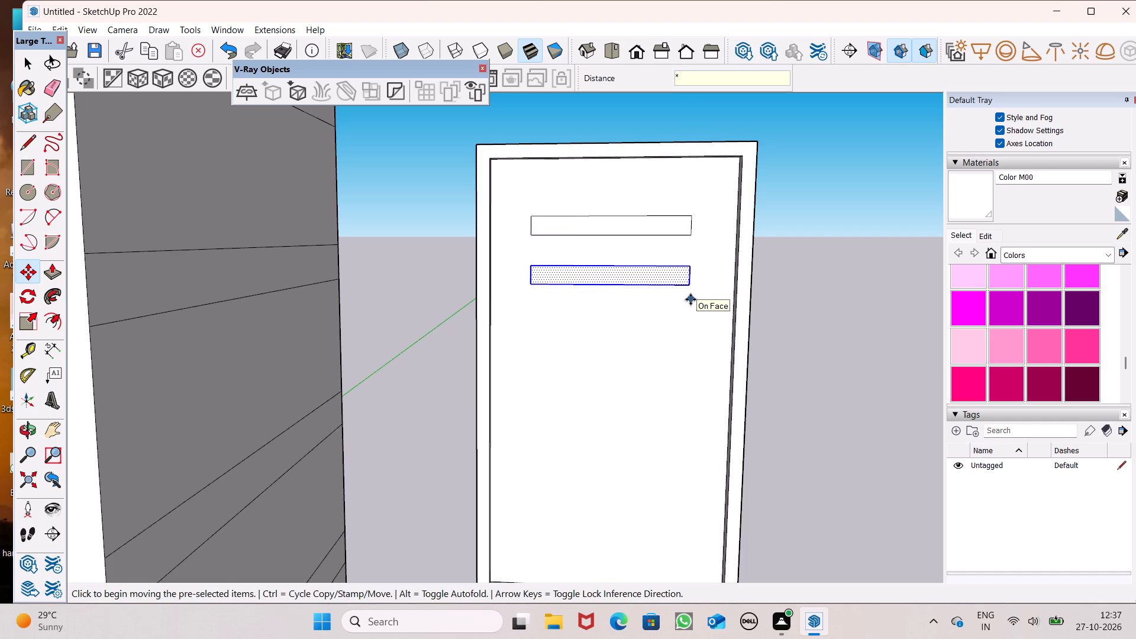
key(7)
key(Return)
key(space)
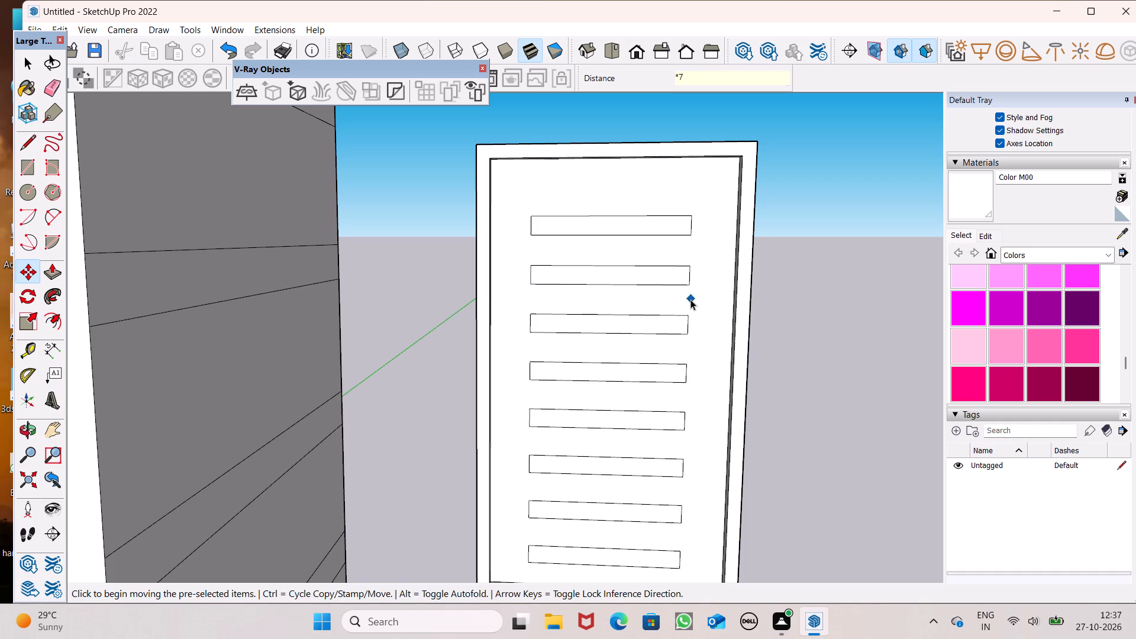
scroll(705, 240, down, 5)
scroll(721, 325, up, 3)
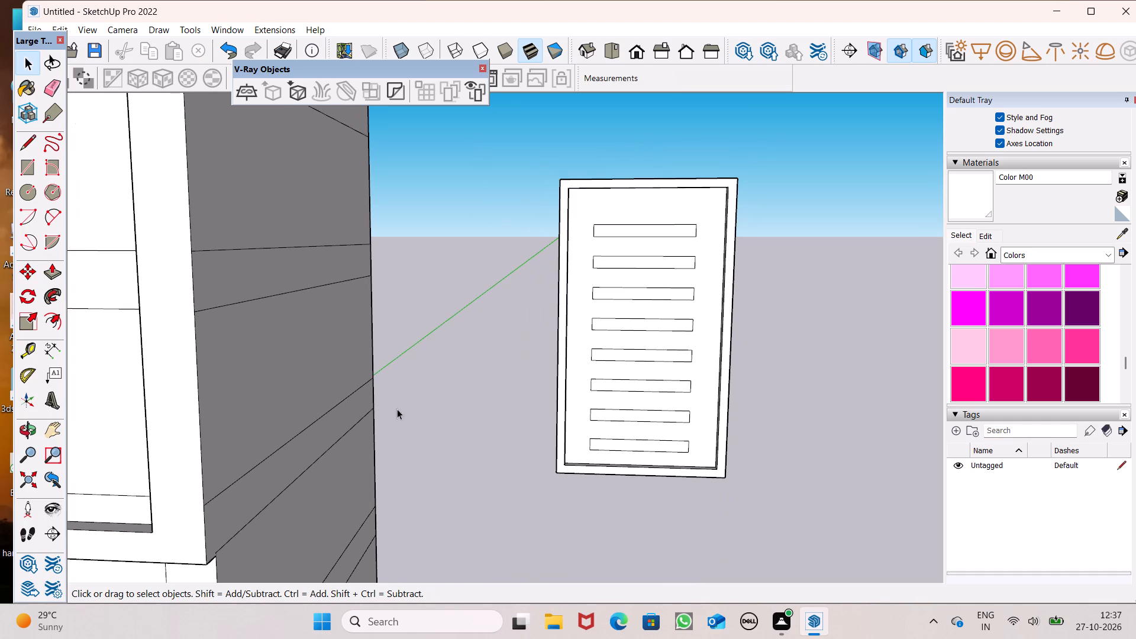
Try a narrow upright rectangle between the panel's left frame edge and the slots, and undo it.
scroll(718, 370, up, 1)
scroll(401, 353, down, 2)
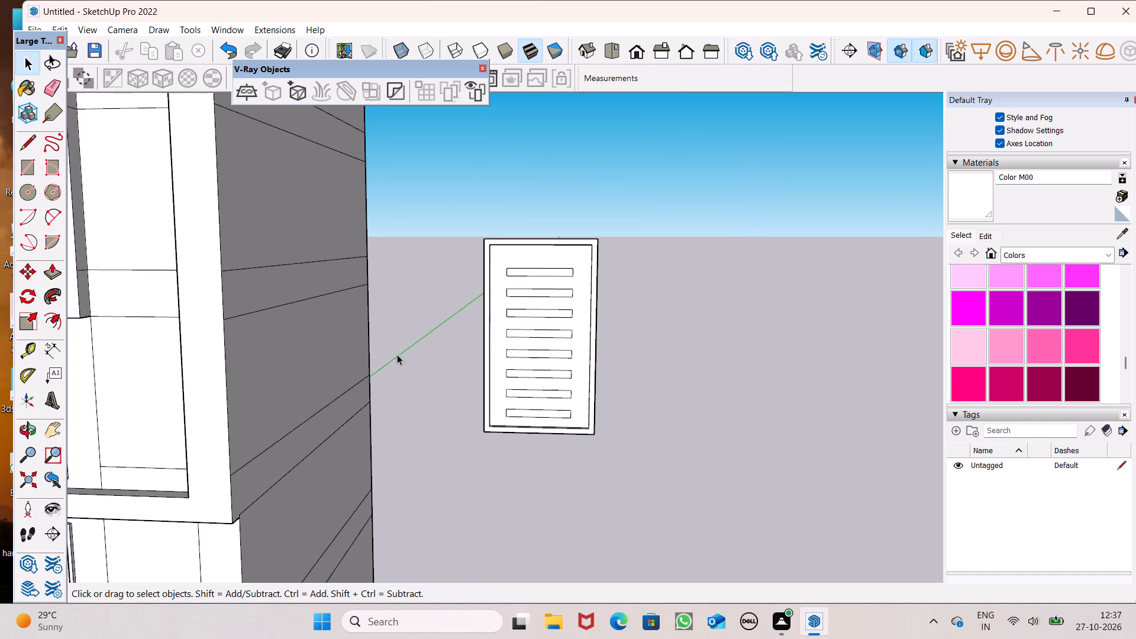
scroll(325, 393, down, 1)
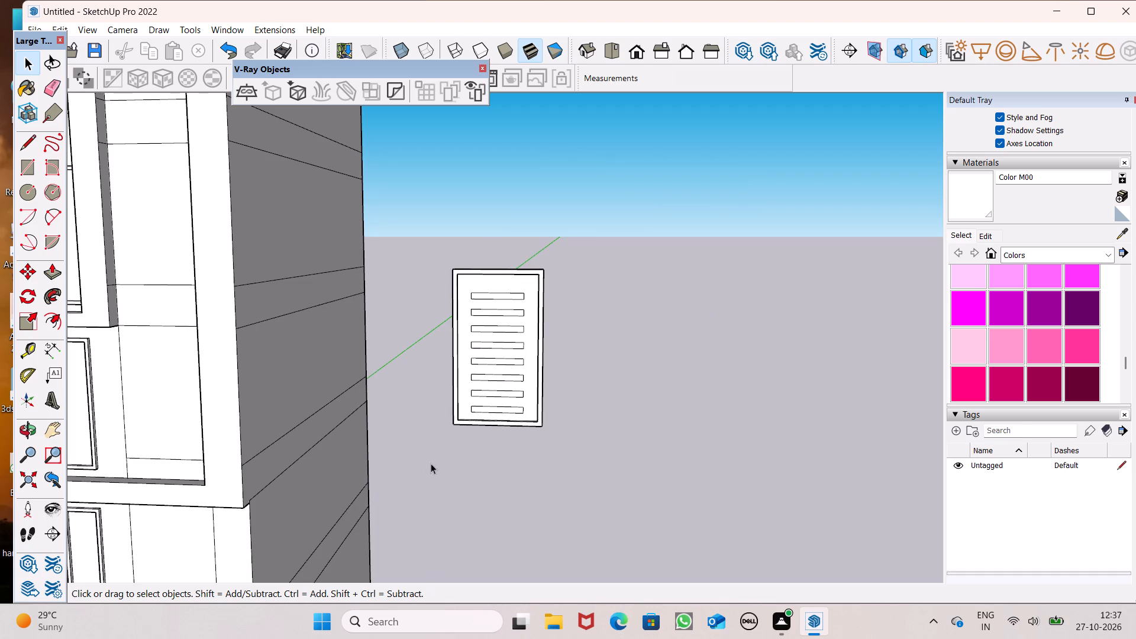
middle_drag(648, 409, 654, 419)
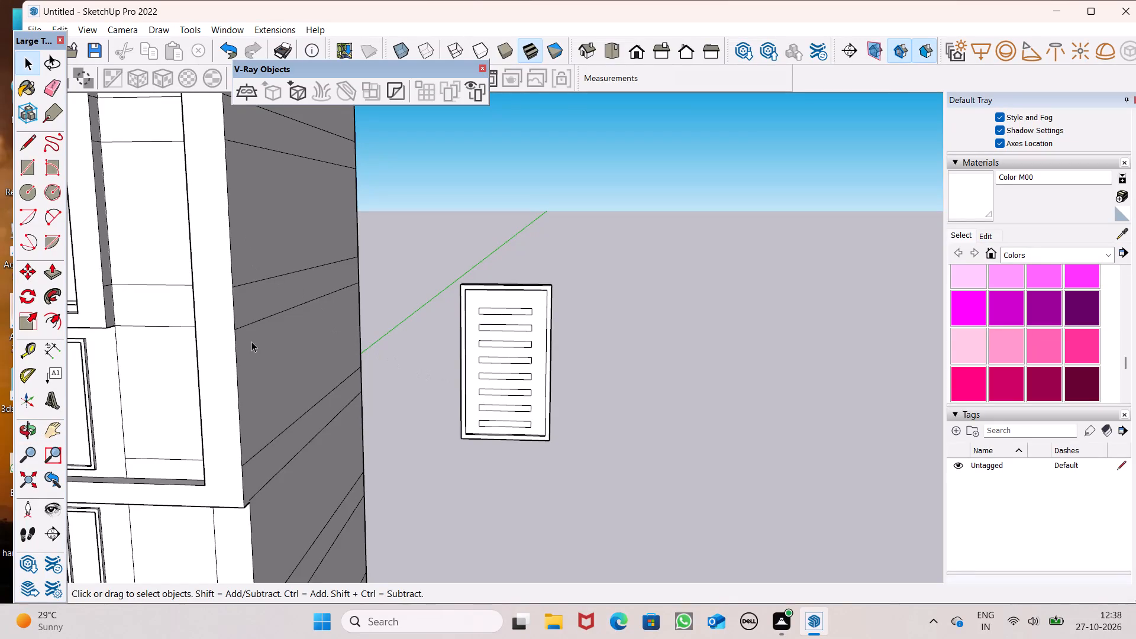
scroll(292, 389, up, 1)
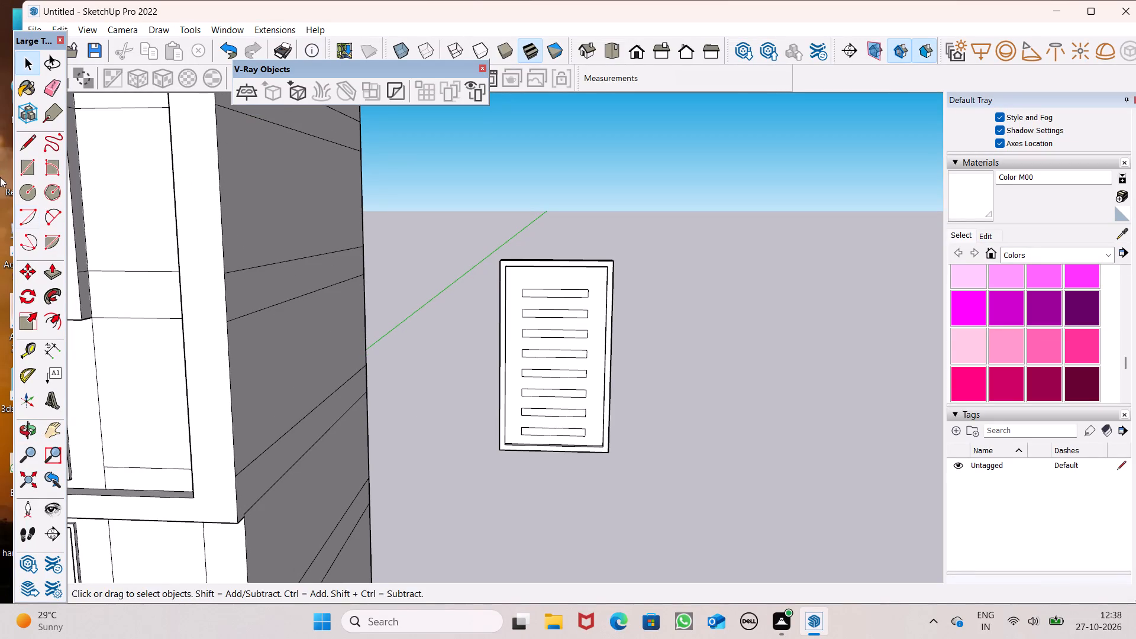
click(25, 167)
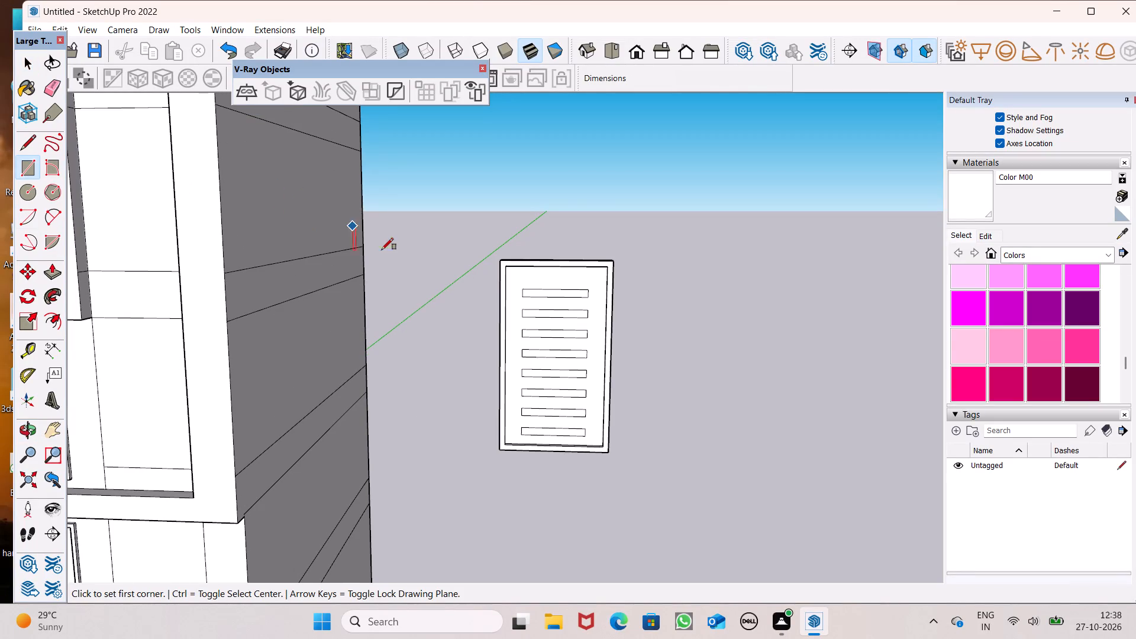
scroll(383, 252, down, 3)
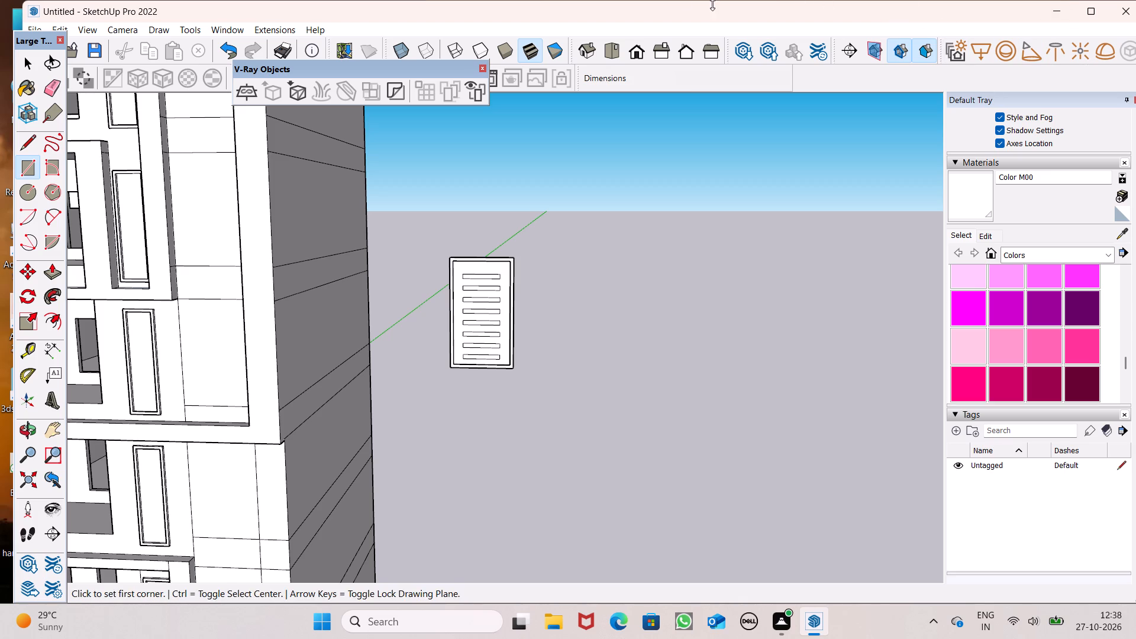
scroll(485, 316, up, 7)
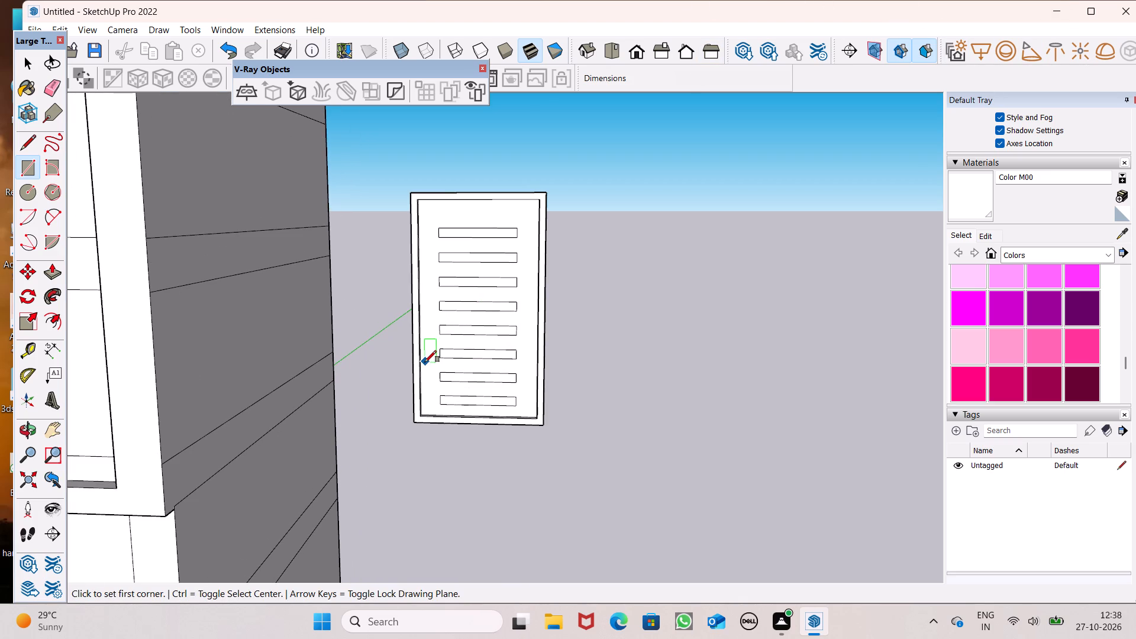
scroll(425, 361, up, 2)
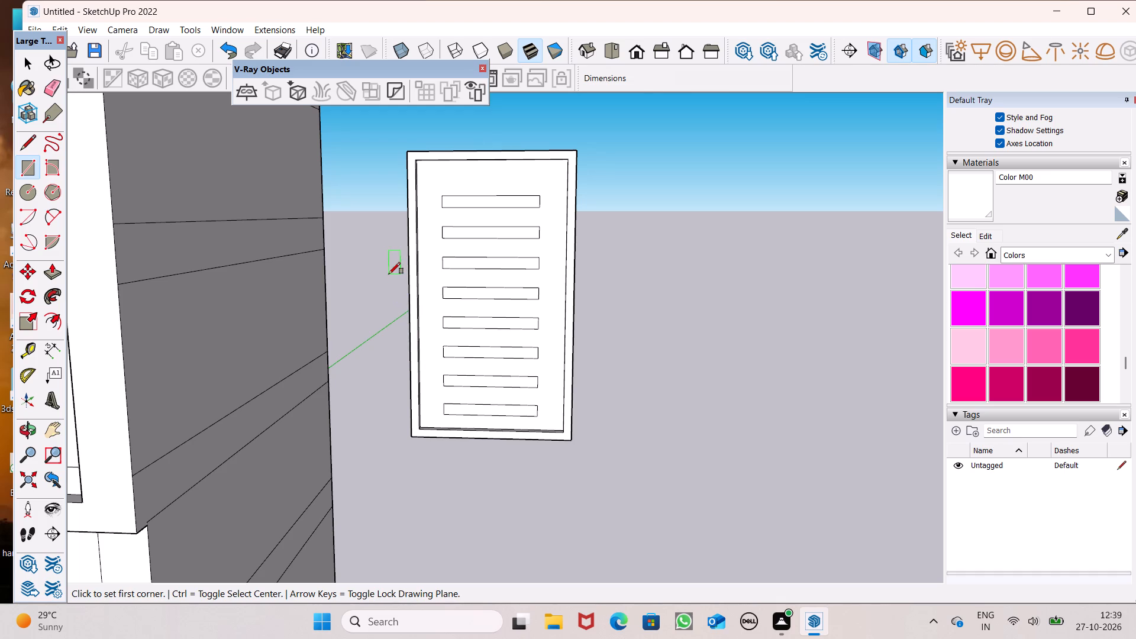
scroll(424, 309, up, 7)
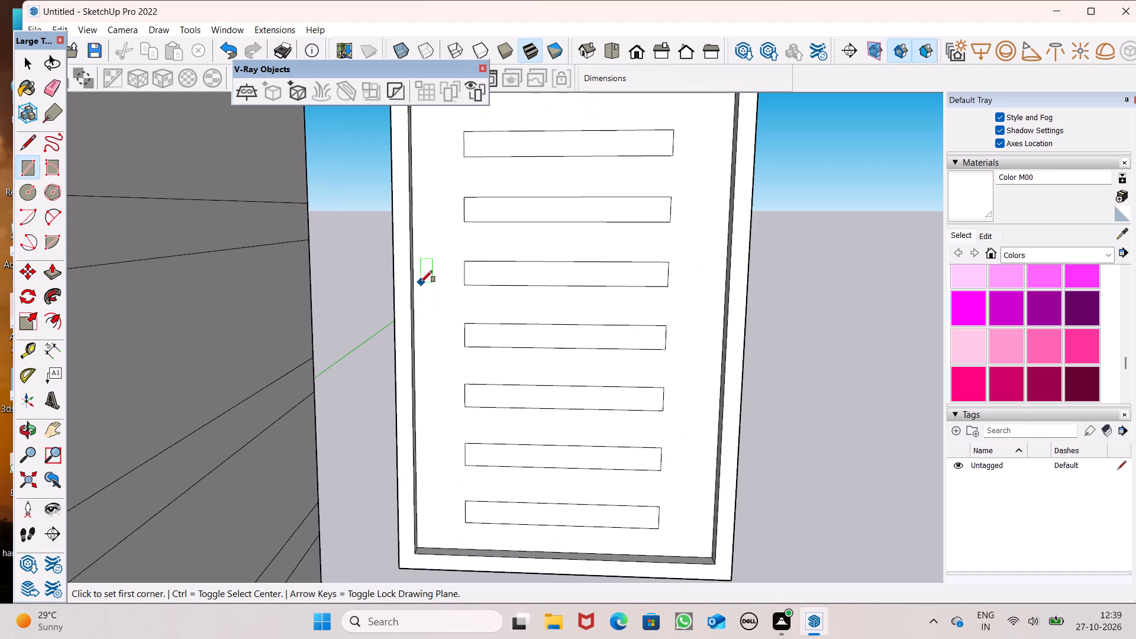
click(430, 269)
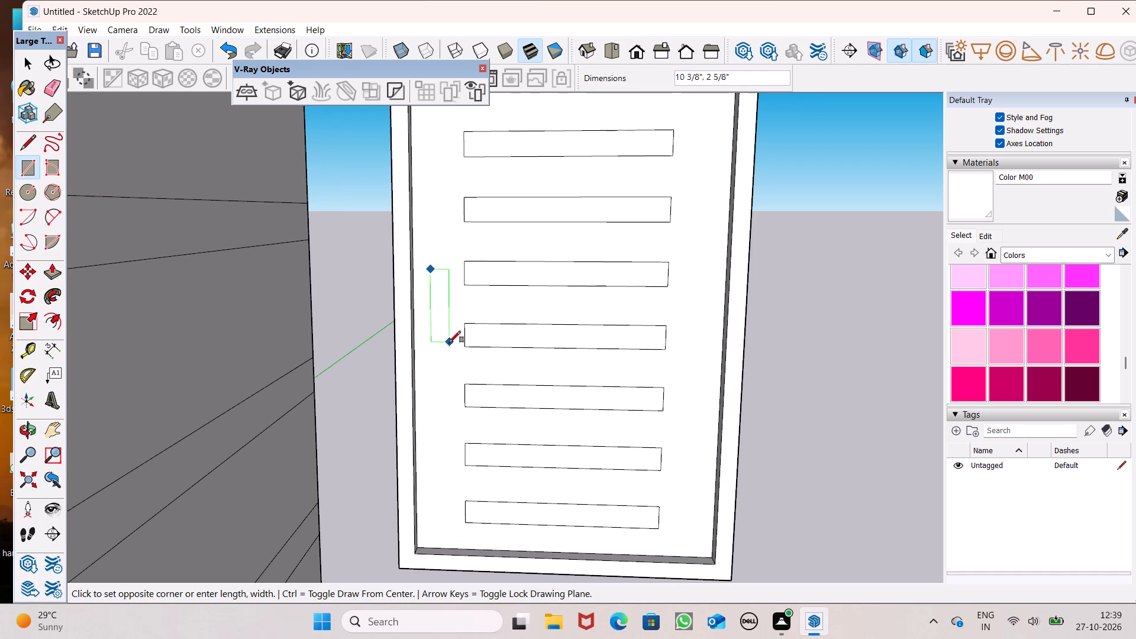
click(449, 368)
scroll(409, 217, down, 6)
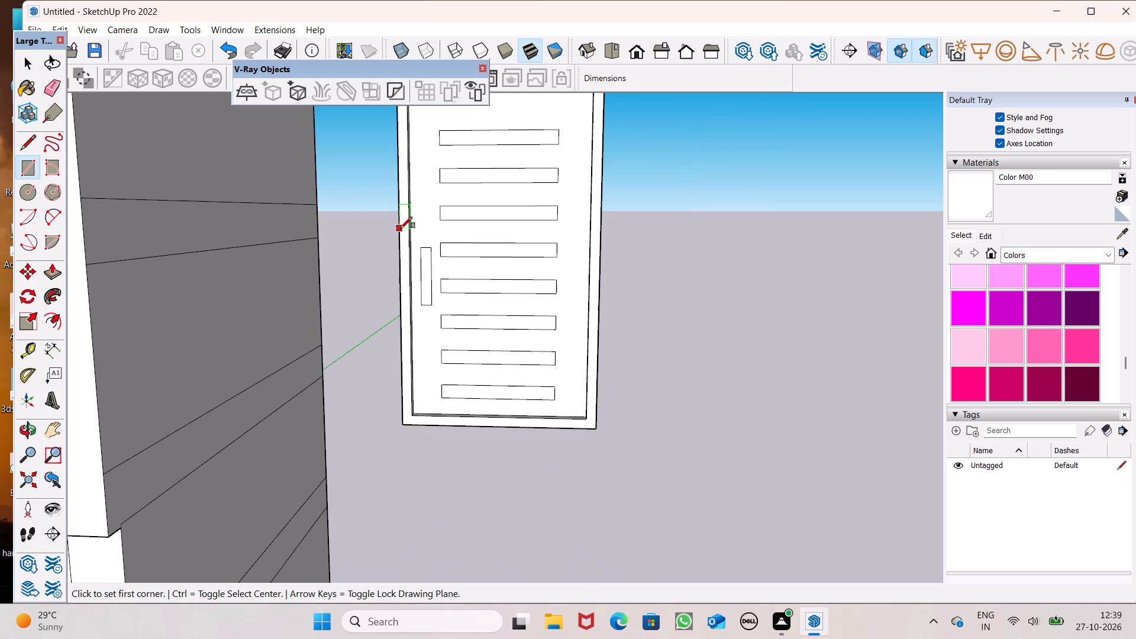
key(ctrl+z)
Draw a separate upright rectangle about 4' 6 1/4" by 3' 10 5/16" to the right of the slotted panel.
scroll(366, 336, down, 3)
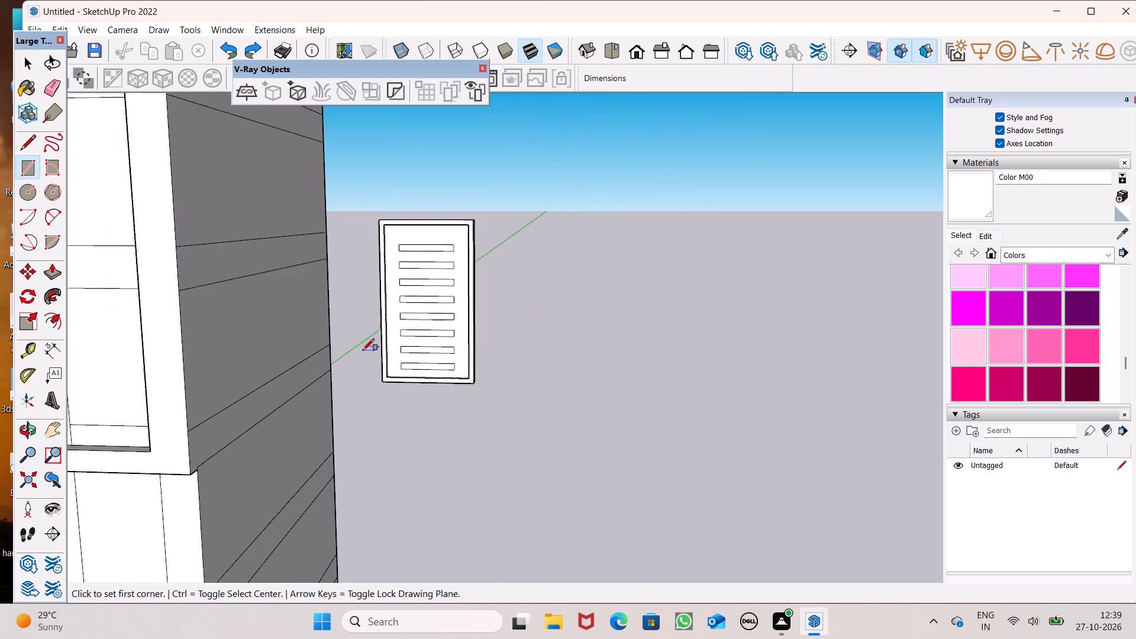
scroll(363, 350, down, 2)
scroll(510, 311, up, 2)
middle_drag(508, 317, 514, 283)
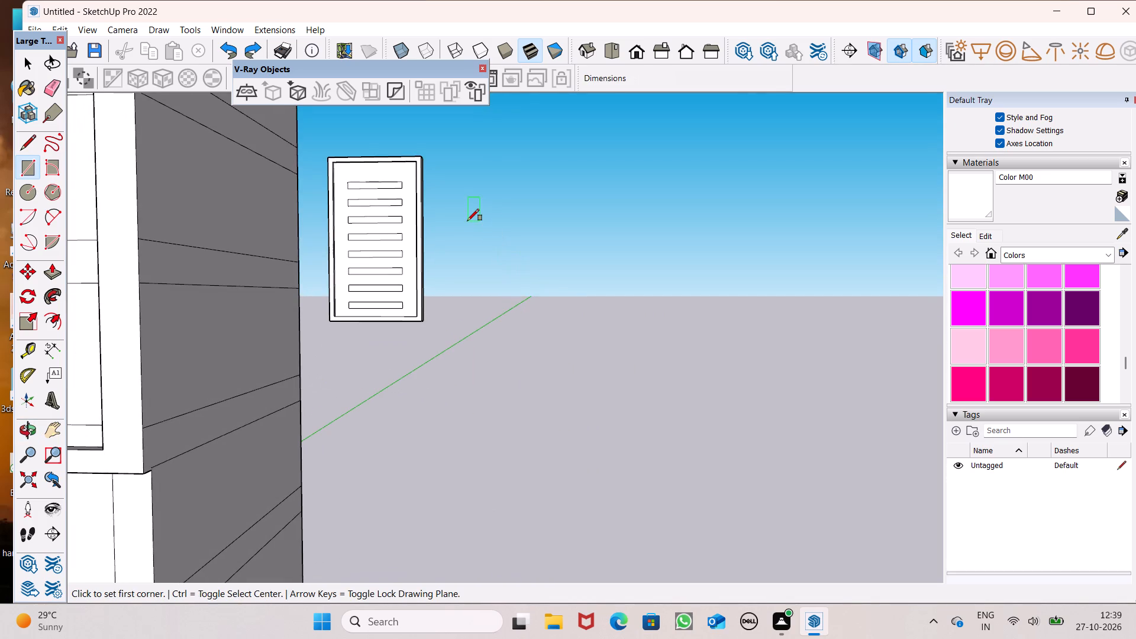
click(467, 220)
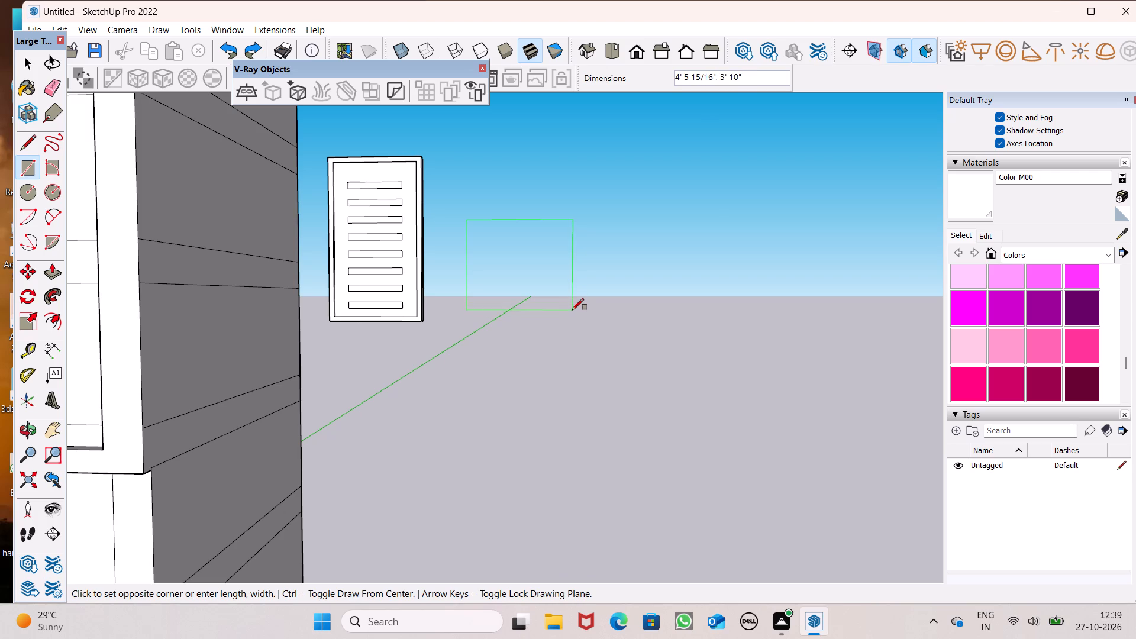
click(573, 311)
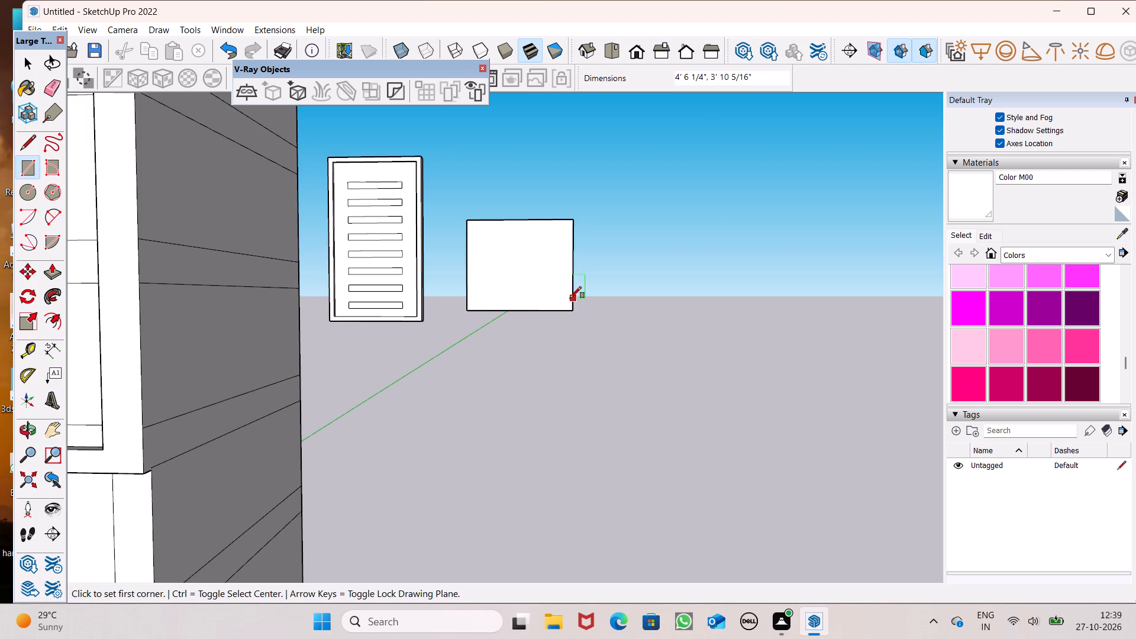
key(Right)
key(space)
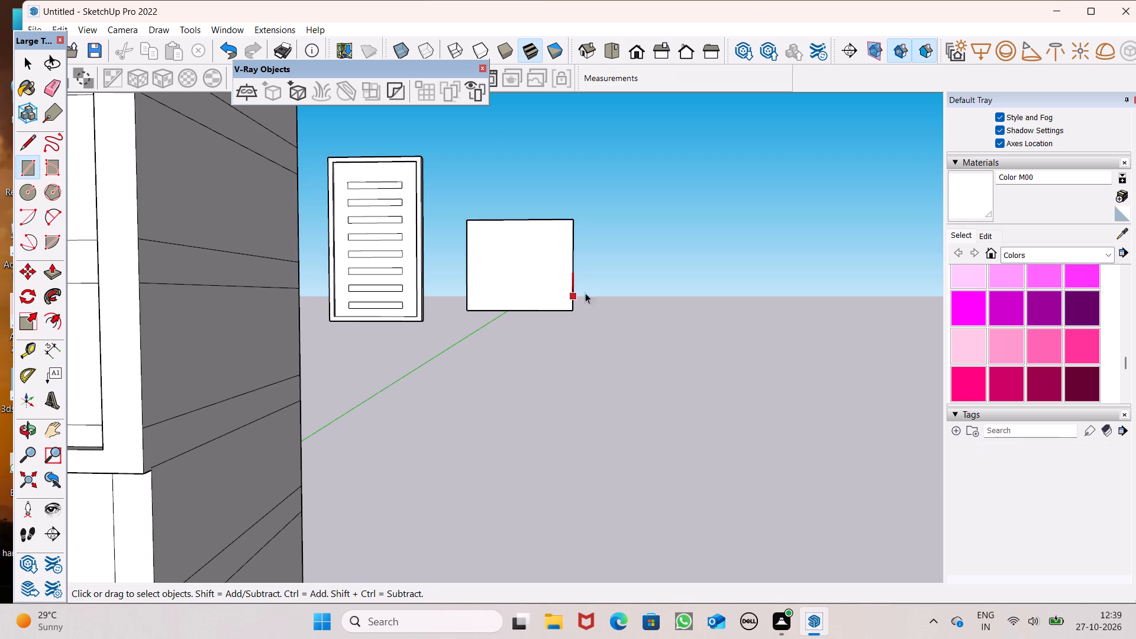
Examine the new rectangle beside the slotted panel and the building from a distance and up close.
scroll(472, 331, down, 1)
middle_drag(665, 319, 665, 335)
scroll(665, 335, up, 1)
scroll(664, 321, down, 6)
middle_drag(675, 373, 663, 390)
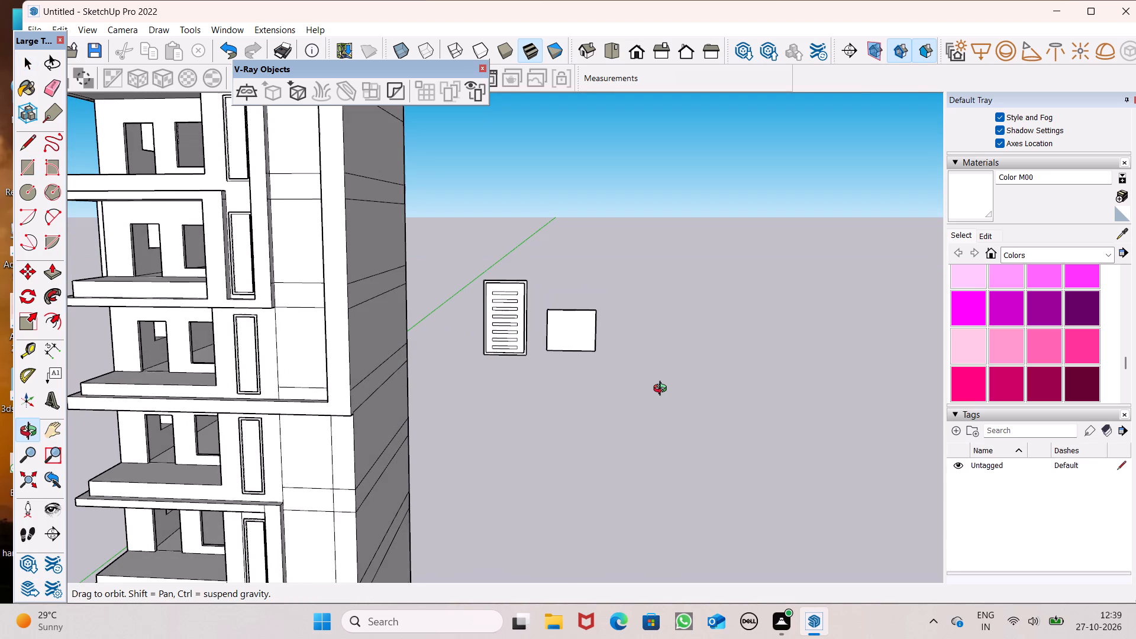
middle_drag(663, 390, 655, 406)
scroll(639, 364, up, 6)
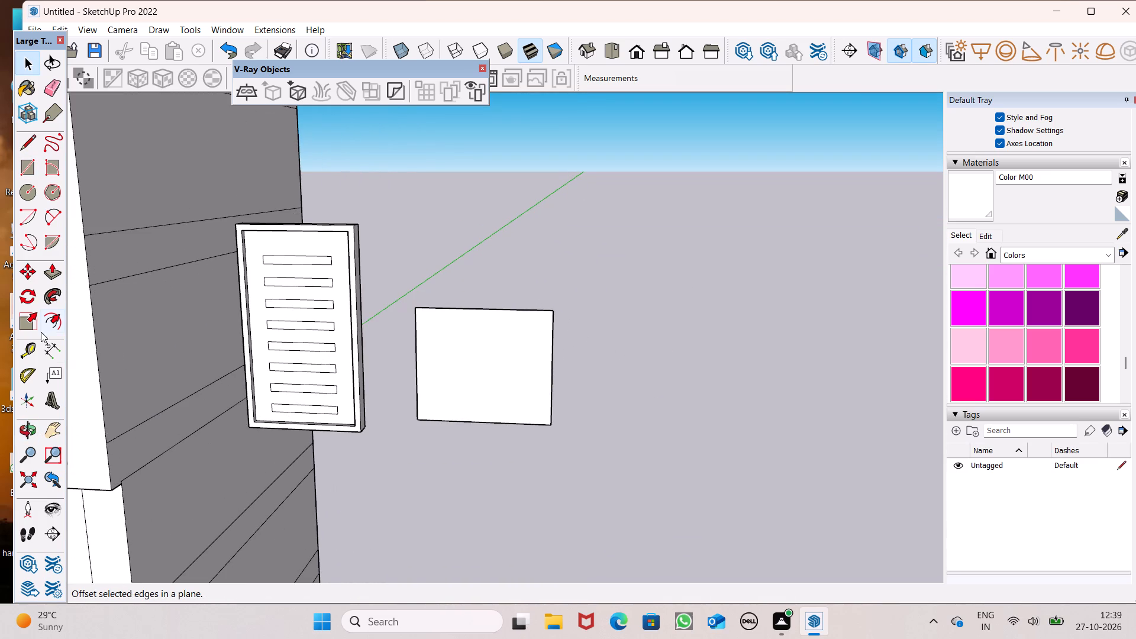
Offset the outline of the plain rectangle beside the slotted panel inward by about 2 7/16" for a frame border.
click(60, 317)
scroll(447, 318, up, 4)
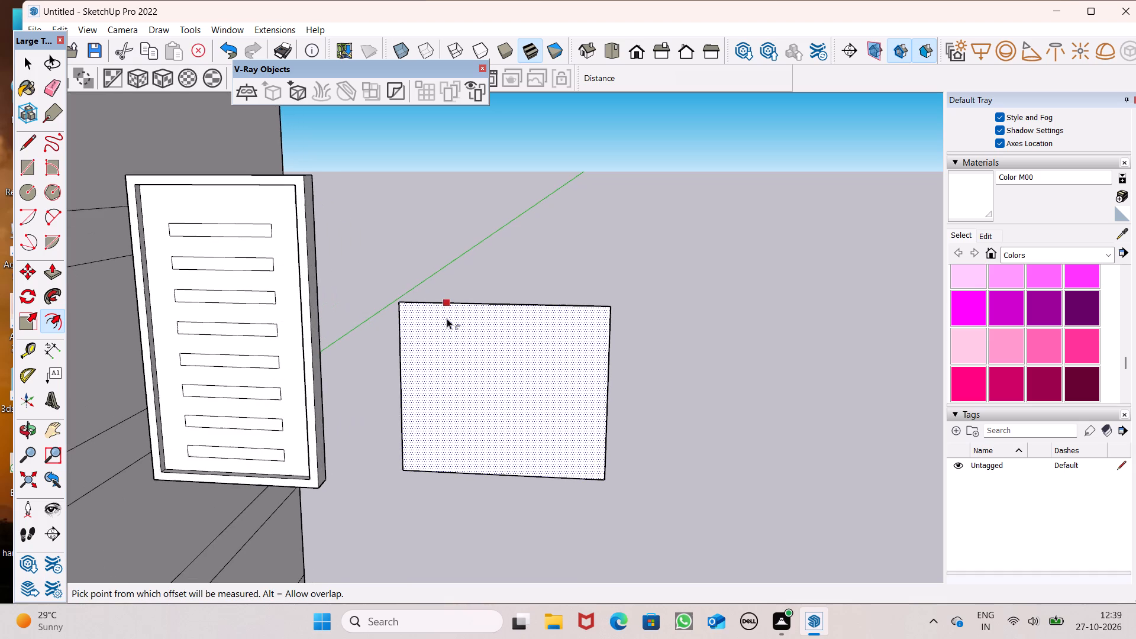
drag(448, 318, 448, 312)
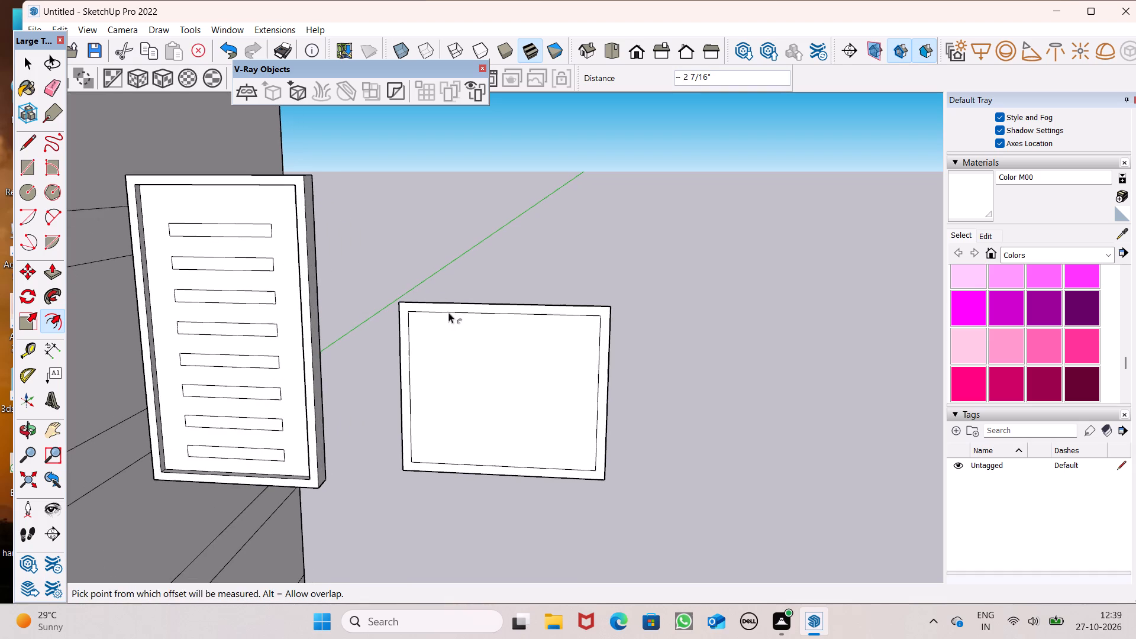
key(space)
scroll(525, 258, down, 1)
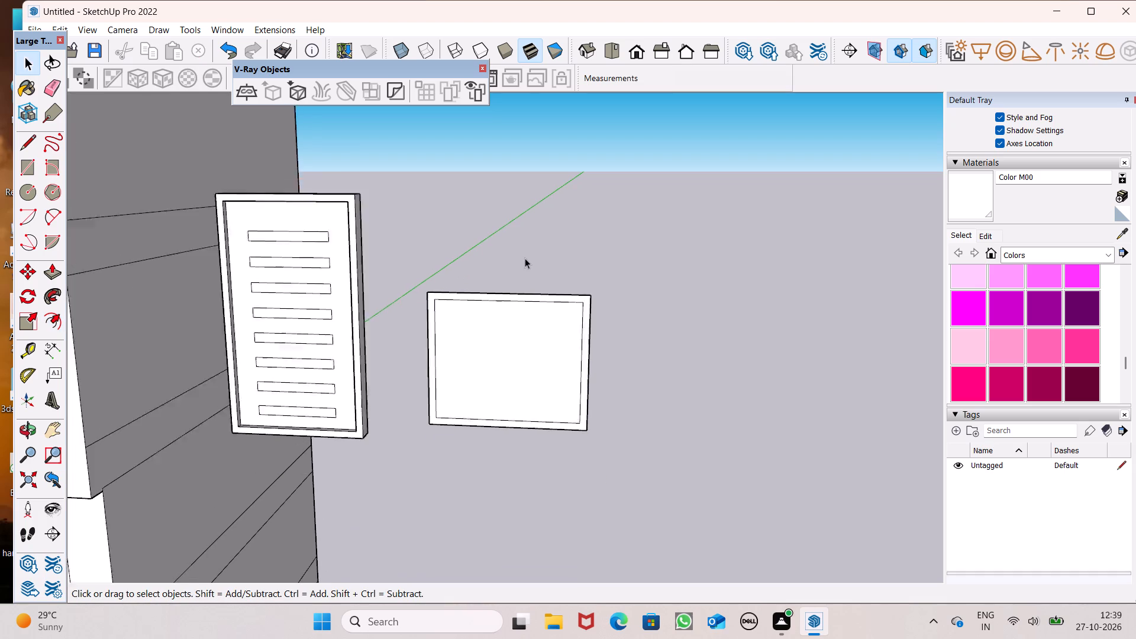
scroll(525, 258, down, 2)
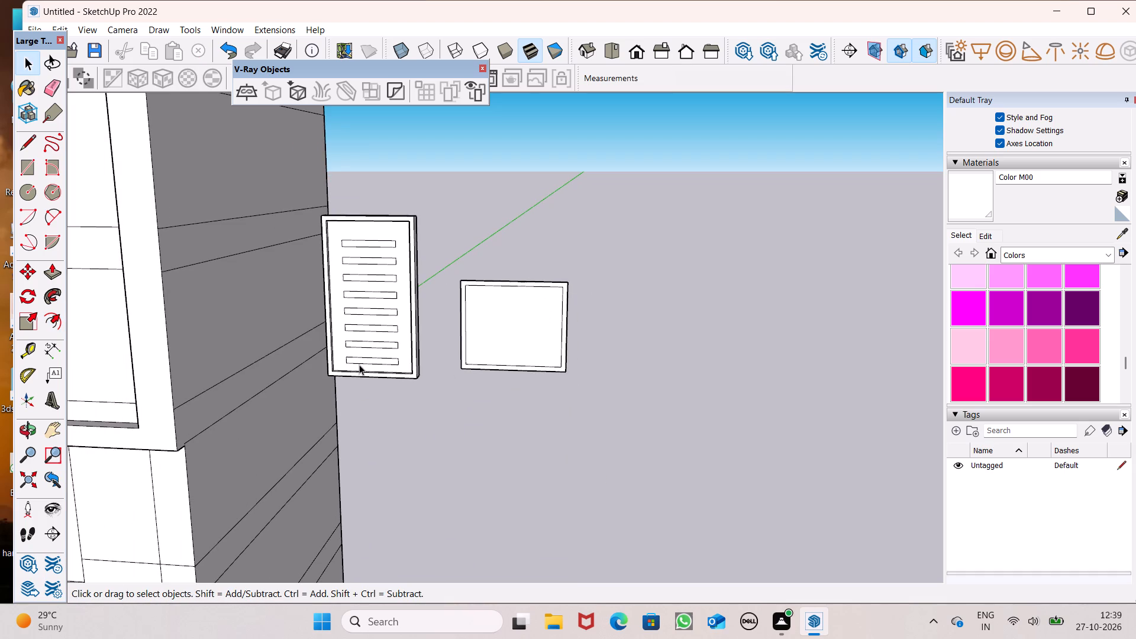
Pull the new border face of the second panel outward about 3 3/16" to form a raised frame.
click(45, 273)
scroll(739, 433, up, 2)
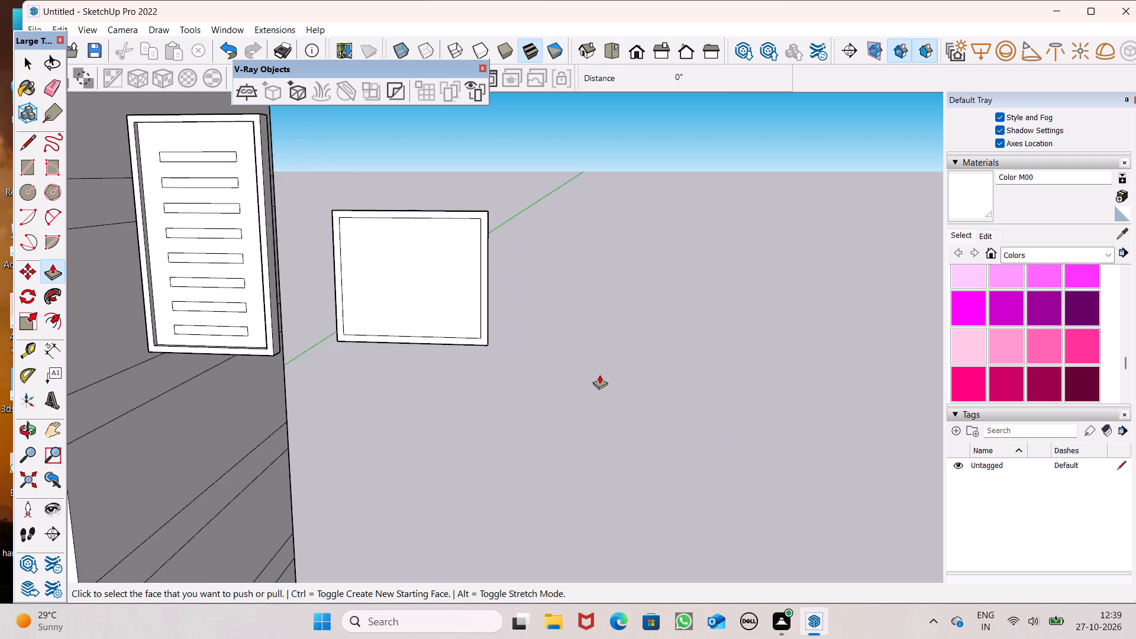
scroll(599, 374, down, 1)
scroll(517, 352, up, 4)
scroll(517, 349, down, 3)
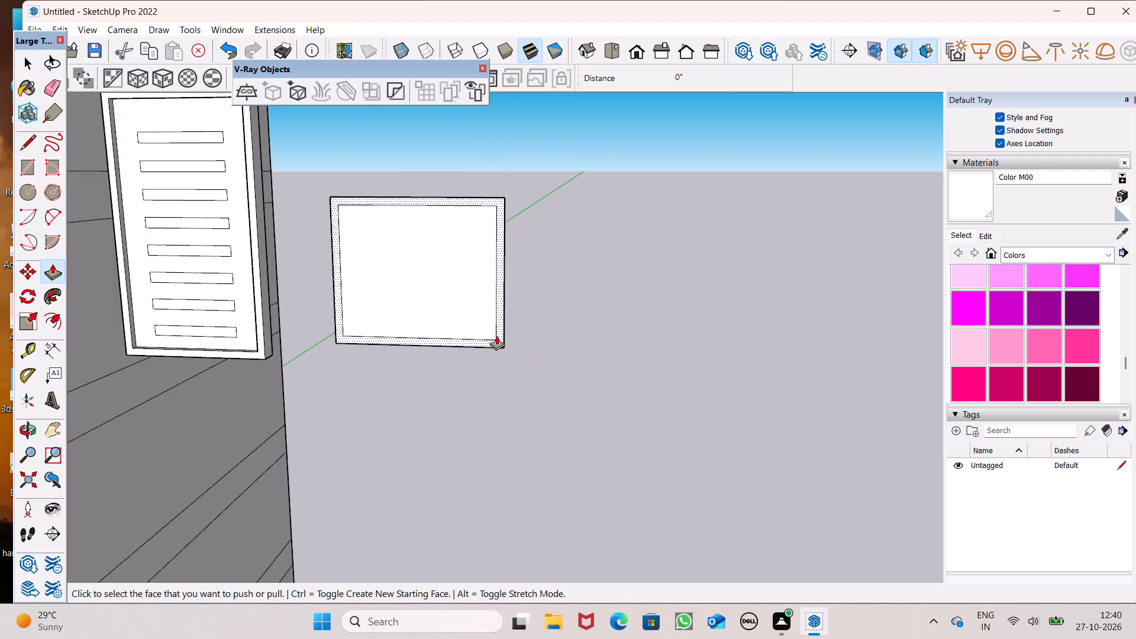
scroll(496, 335, up, 2)
scroll(495, 344, down, 2)
middle_drag(497, 352, 493, 395)
scroll(496, 396, up, 1)
scroll(486, 345, up, 1)
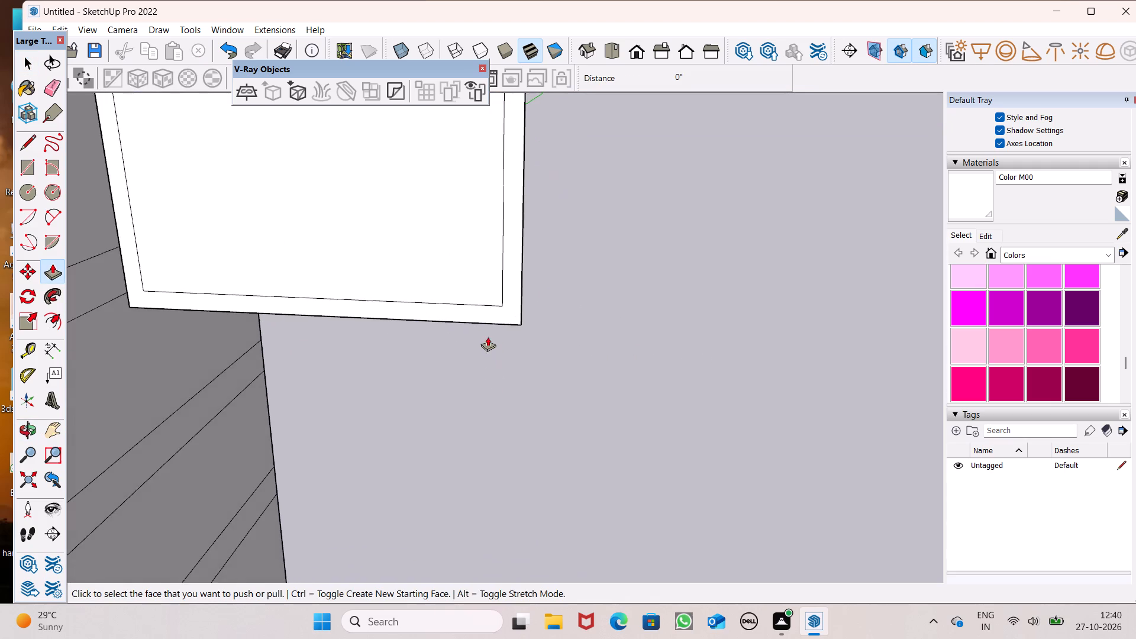
scroll(489, 338, down, 4)
scroll(472, 257, up, 4)
scroll(499, 313, up, 3)
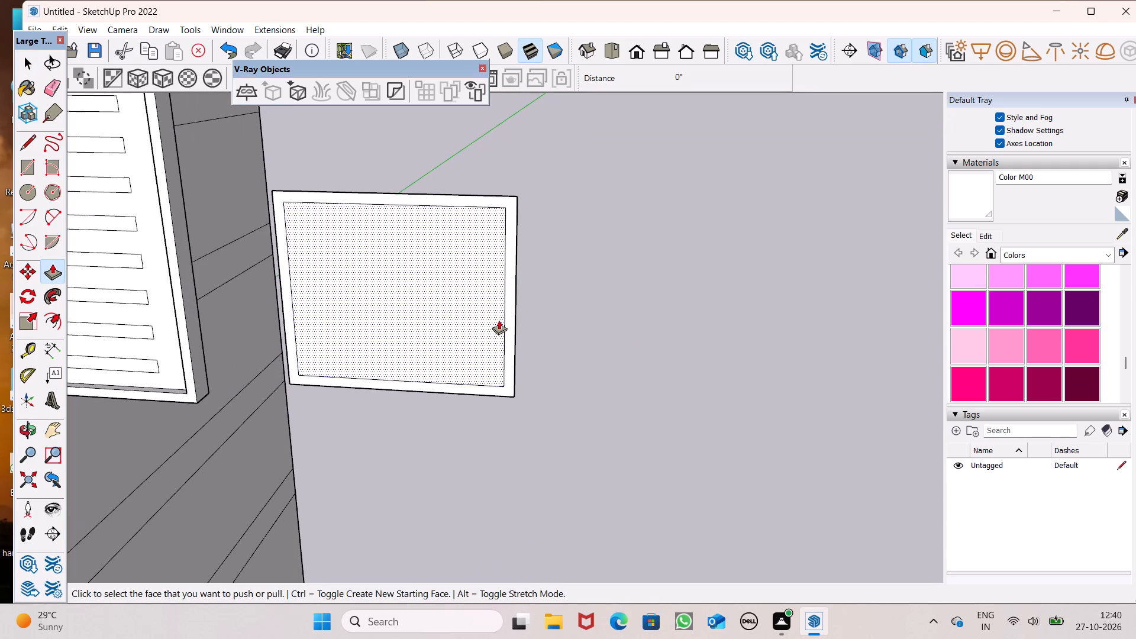
drag(511, 383, 511, 389)
Pull the second panel's frame face out by about 15/16" more.
scroll(532, 327, down, 4)
middle_drag(556, 351, 13, 402)
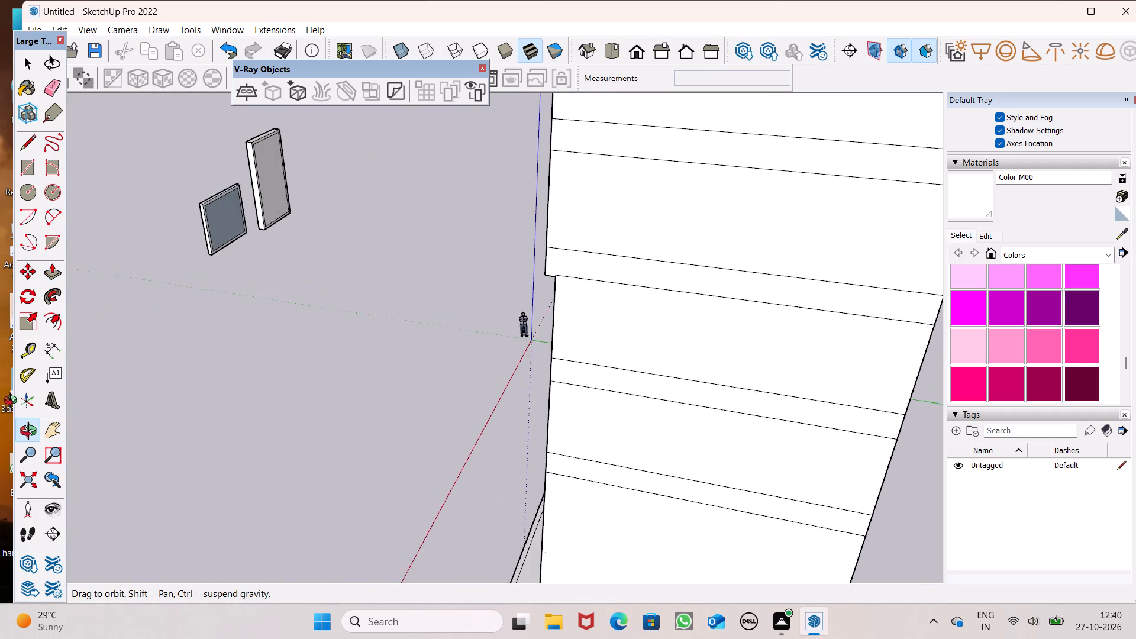
middle_drag(13, 402, 484, 411)
scroll(461, 412, up, 4)
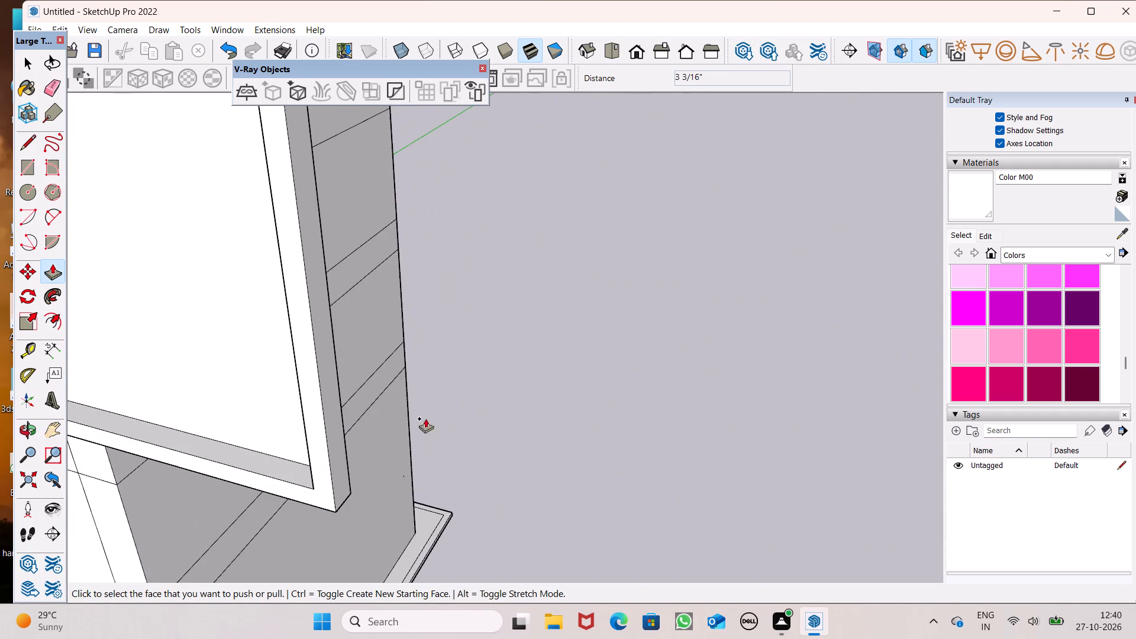
scroll(430, 405, down, 3)
middle_drag(418, 431, 458, 422)
scroll(472, 411, down, 3)
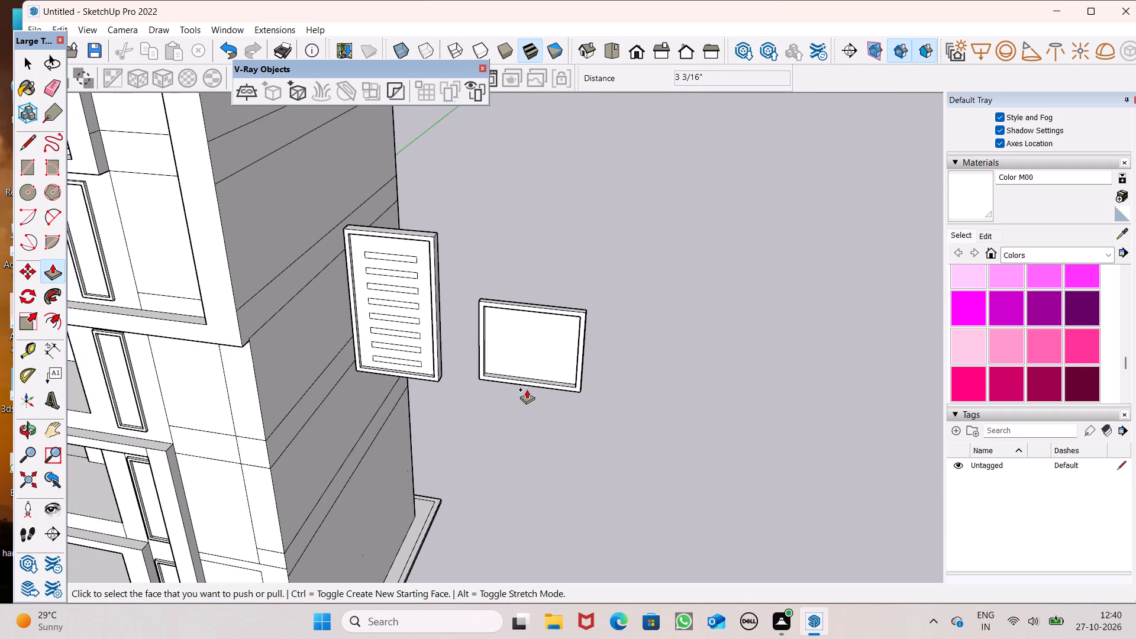
scroll(554, 388, up, 6)
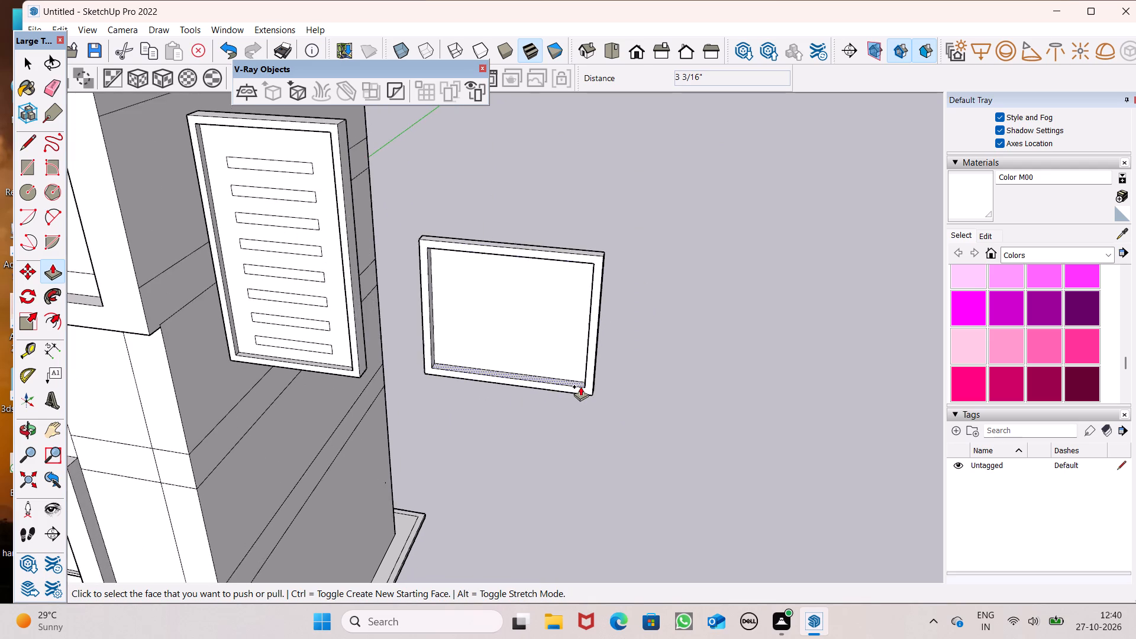
scroll(591, 392, up, 7)
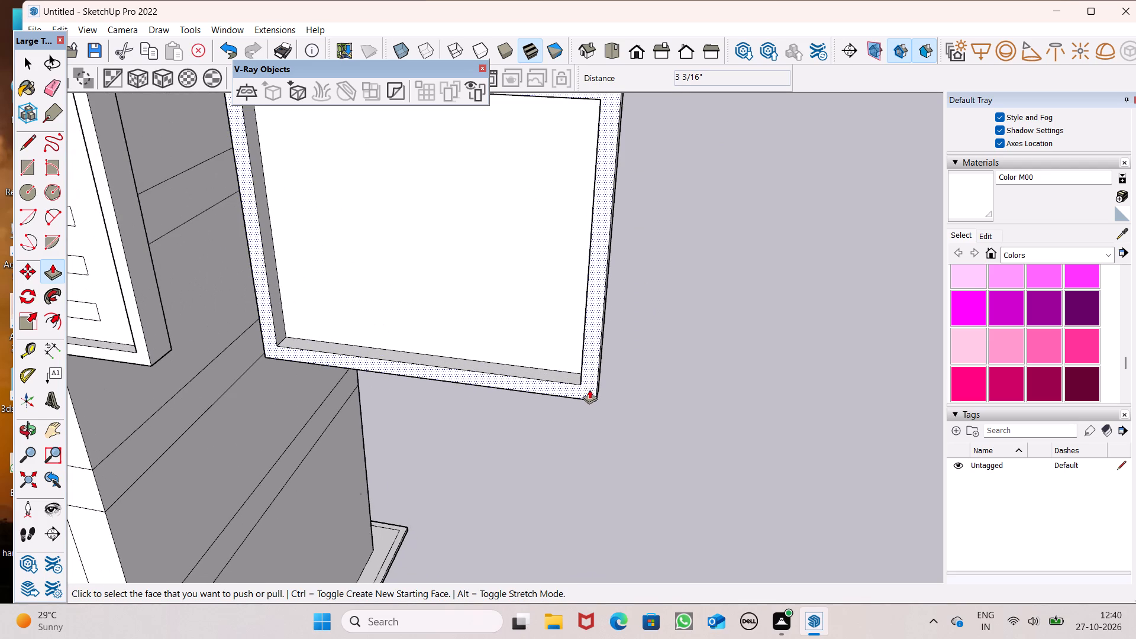
click(580, 390)
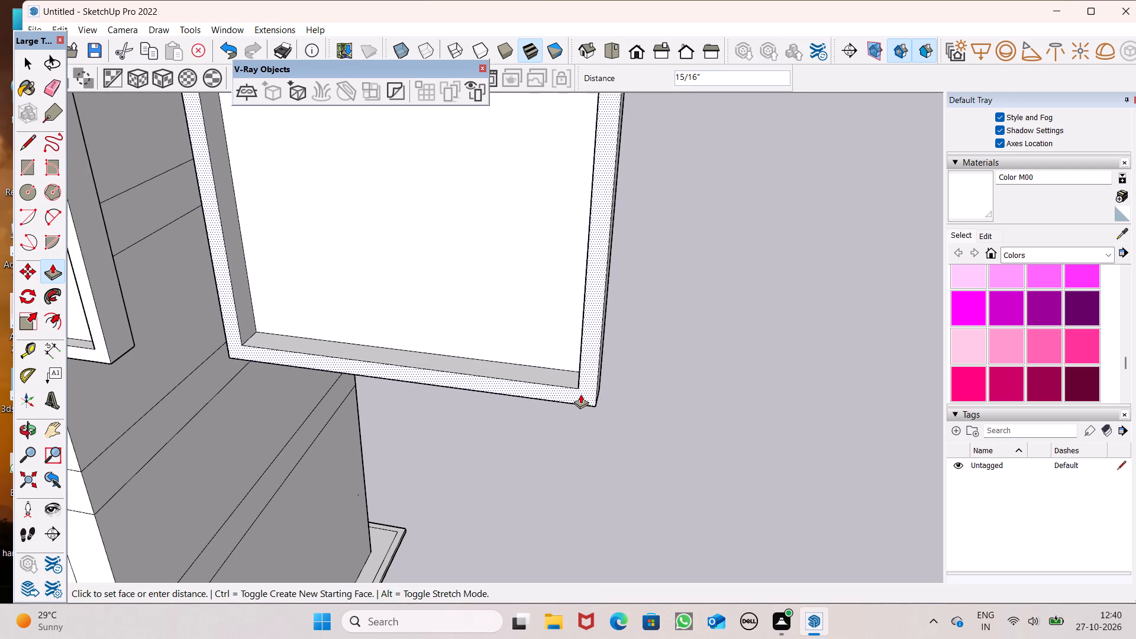
key(space)
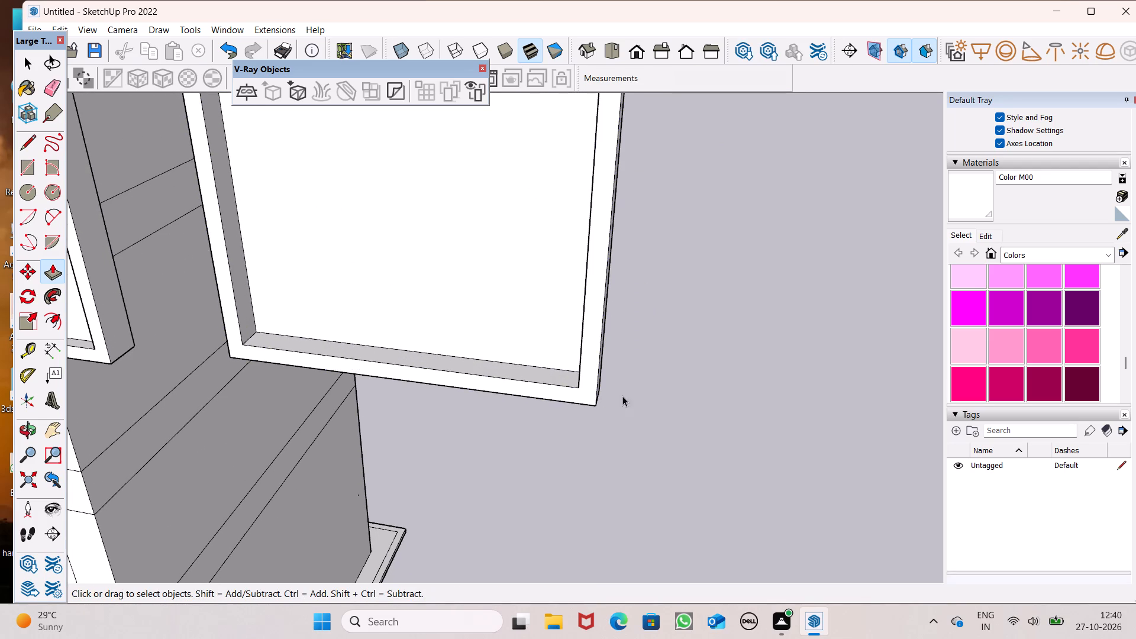
click(673, 412)
Draw a separate upright square about 3' 3 1/4" per side beside the building's side wall with the small windows.
scroll(674, 394, down, 1)
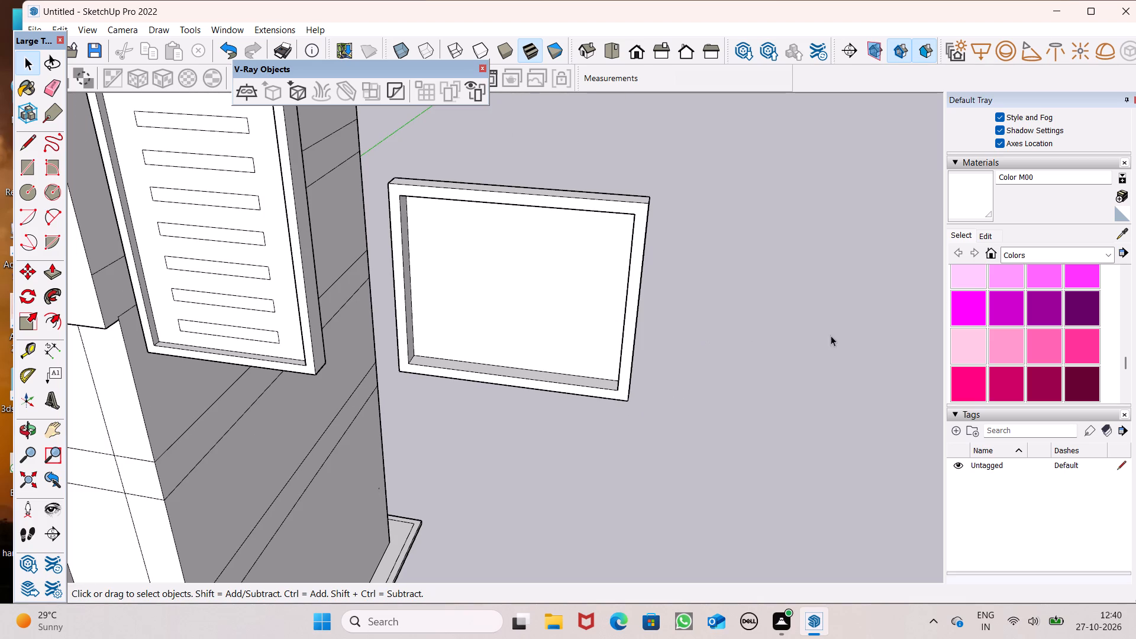
scroll(1035, 335, down, 1)
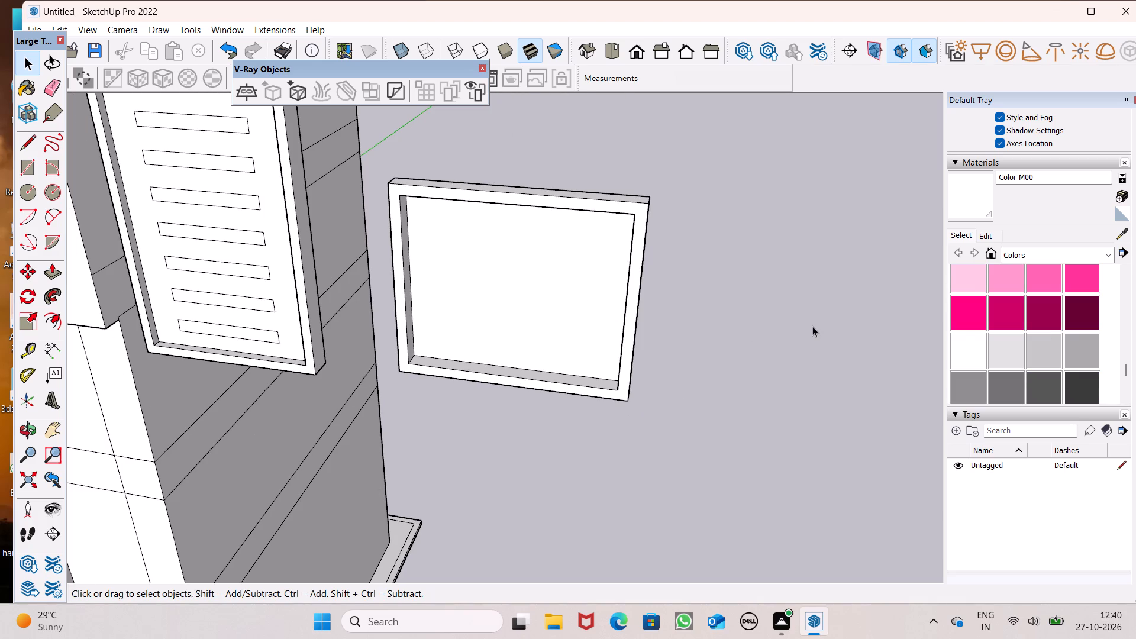
scroll(758, 343, down, 3)
middle_drag(695, 347, 704, 325)
scroll(634, 314, down, 9)
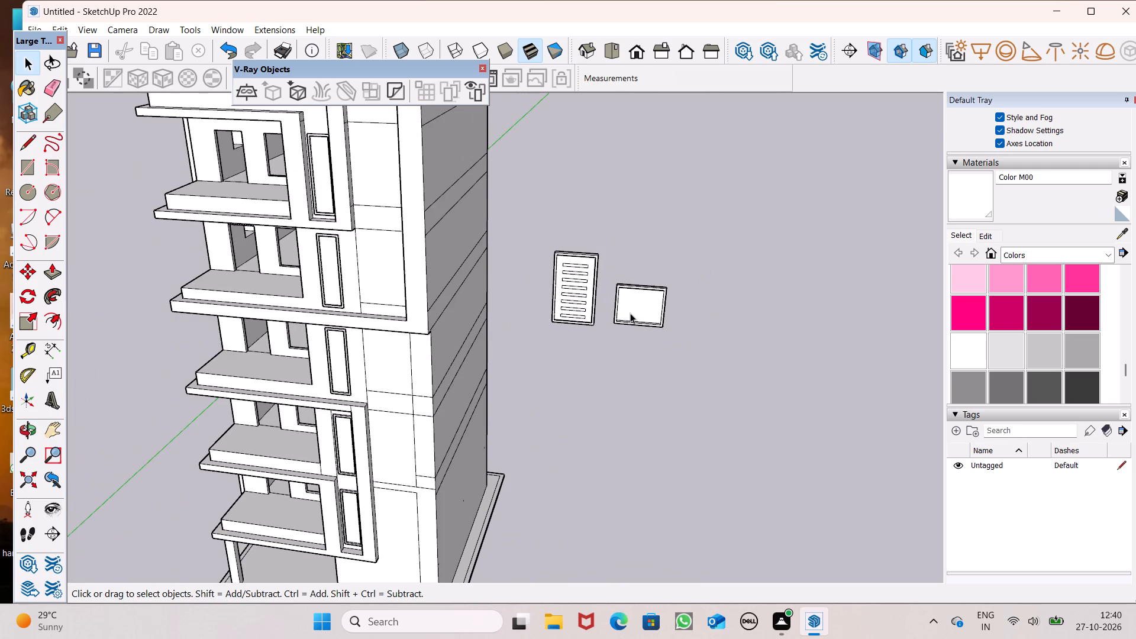
scroll(660, 324, up, 7)
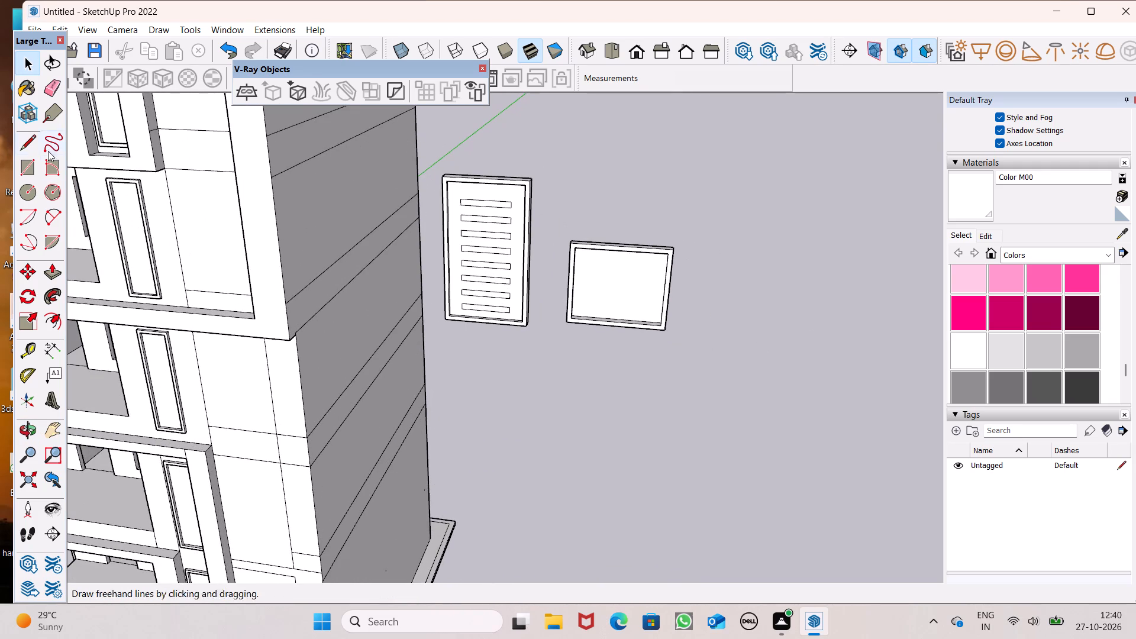
scroll(520, 166, down, 5)
scroll(573, 278, down, 2)
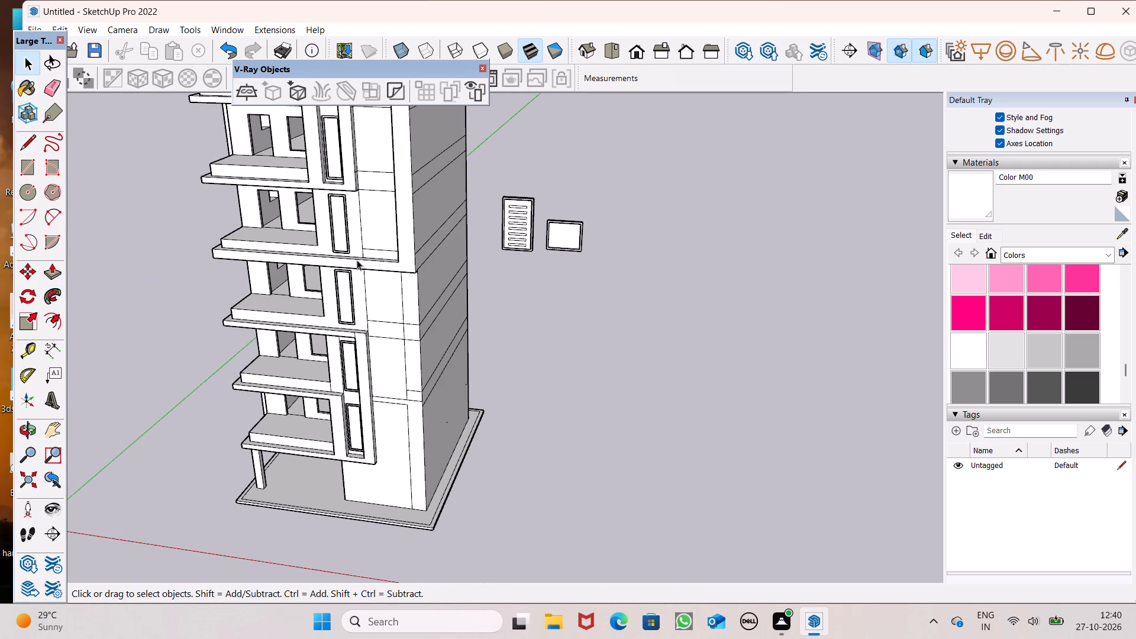
middle_drag(367, 259, 788, 253)
scroll(288, 253, down, 4)
middle_drag(260, 310, 386, 294)
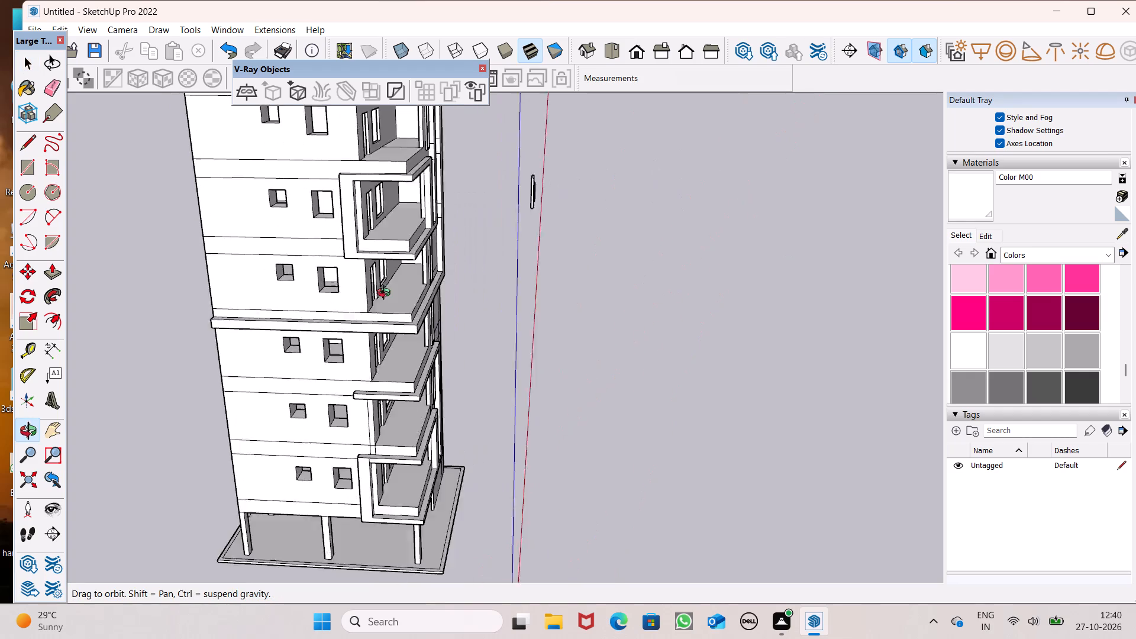
middle_drag(386, 294, 413, 237)
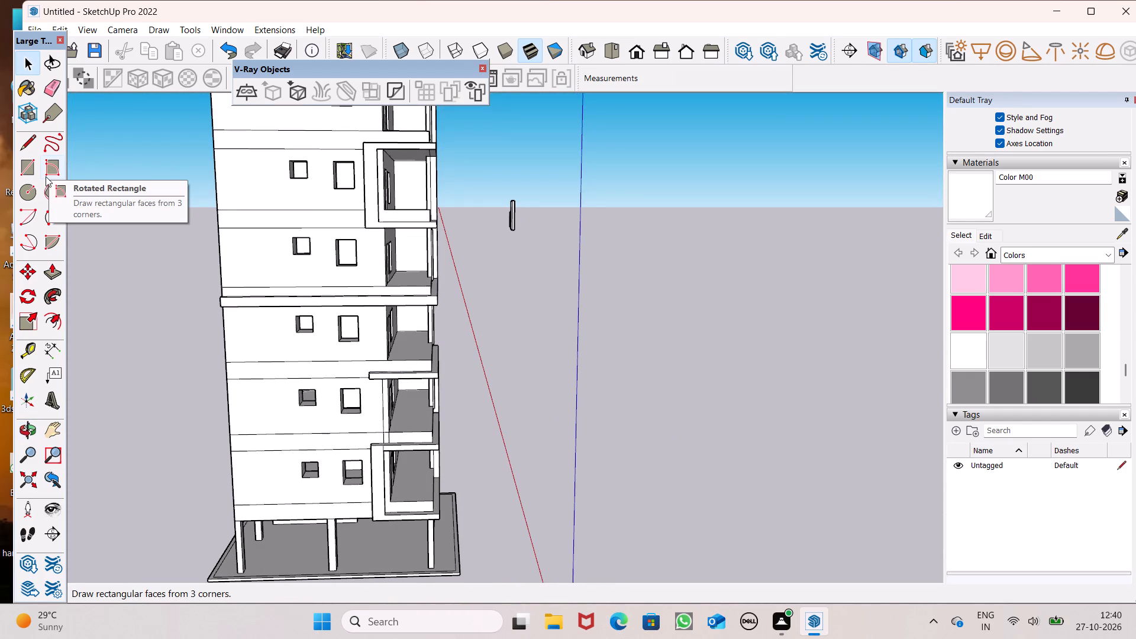
click(29, 168)
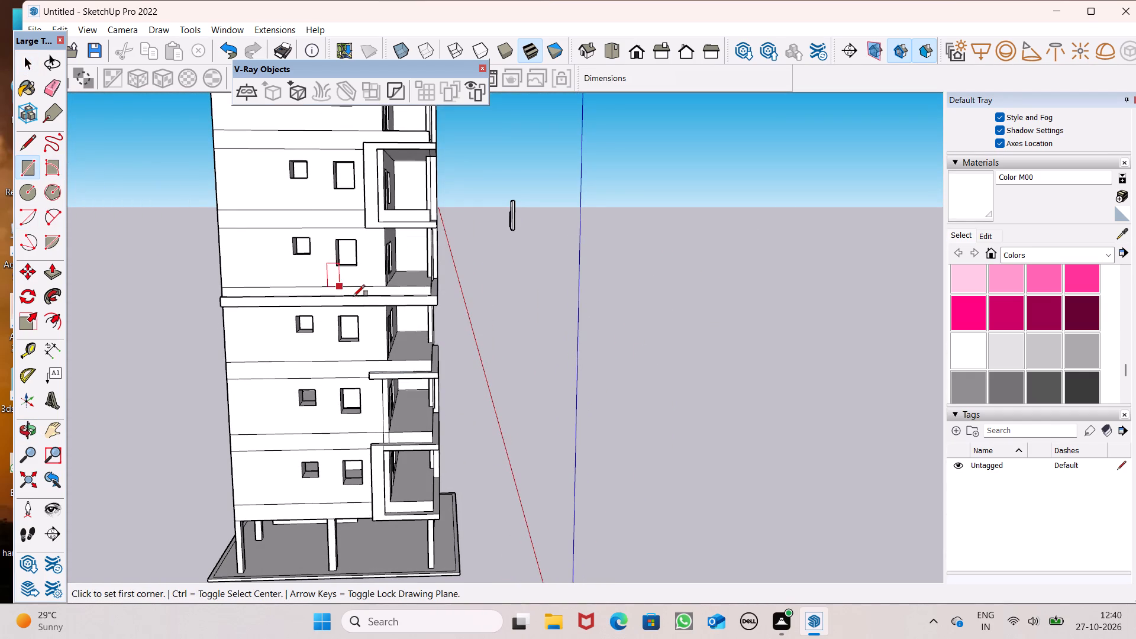
click(121, 265)
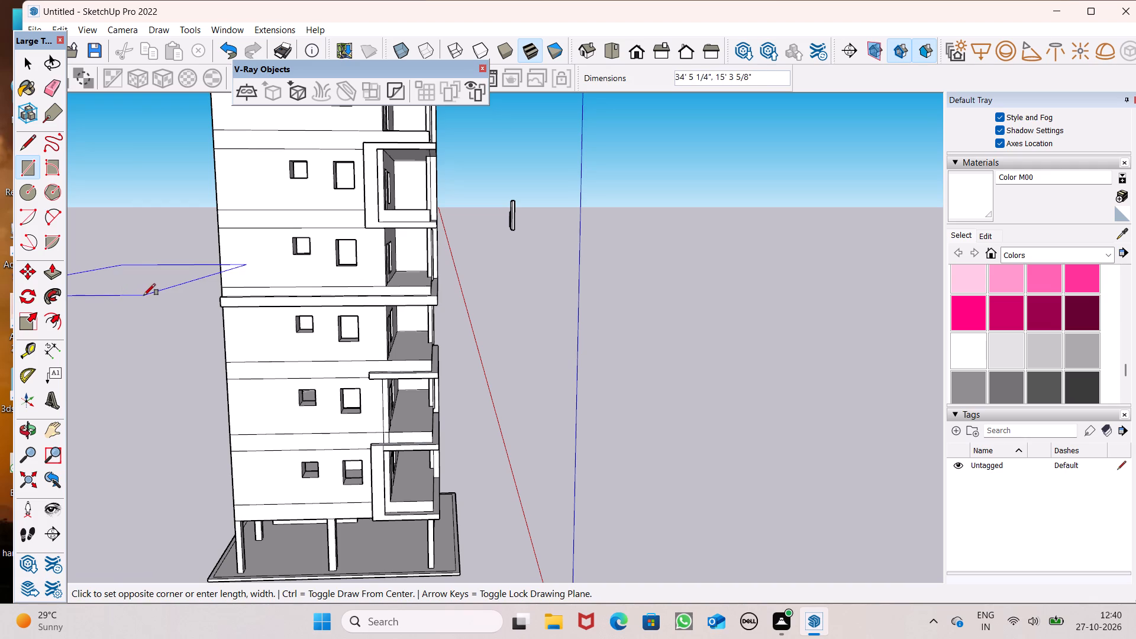
click(149, 238)
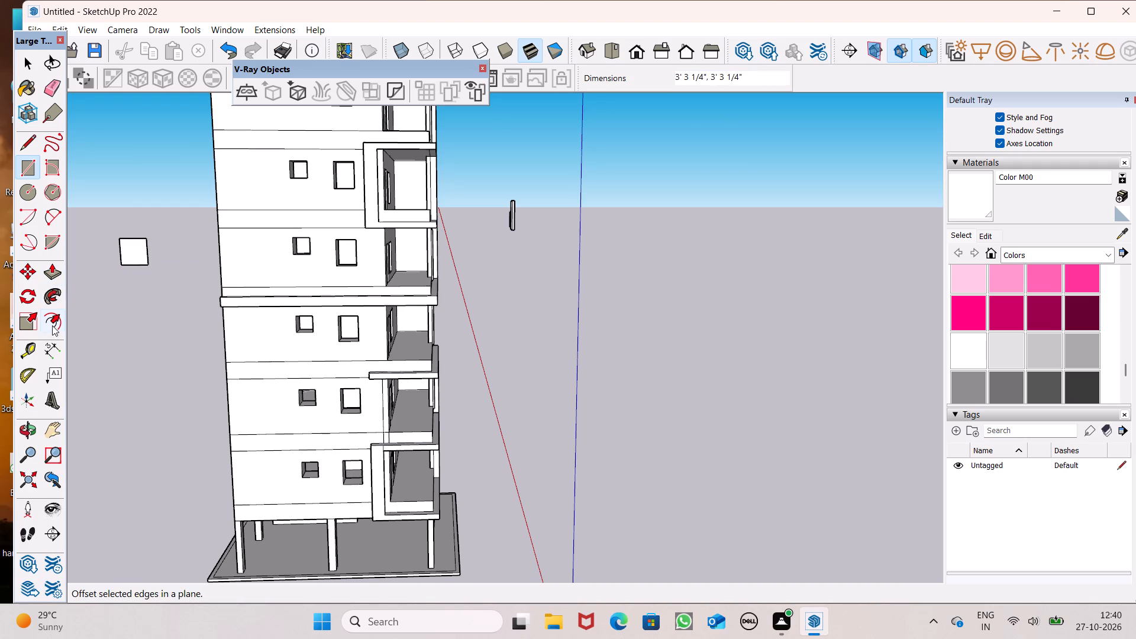
Offset the new square's outline inward by about 3 1/2".
click(52, 325)
scroll(119, 238, up, 13)
scroll(140, 253, down, 5)
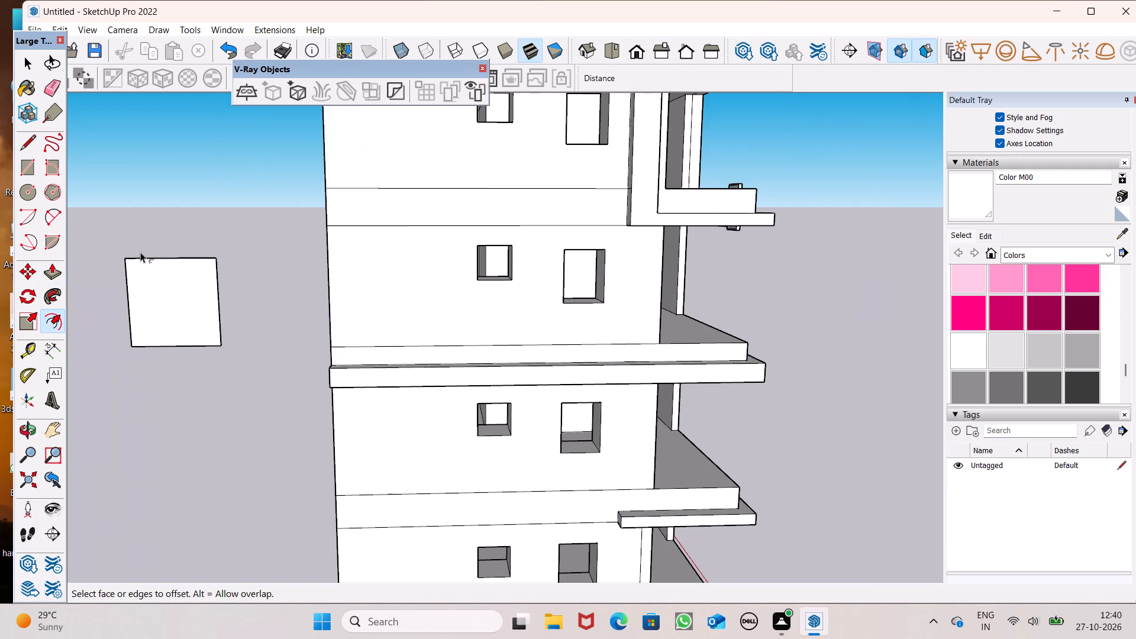
drag(146, 257, 147, 267)
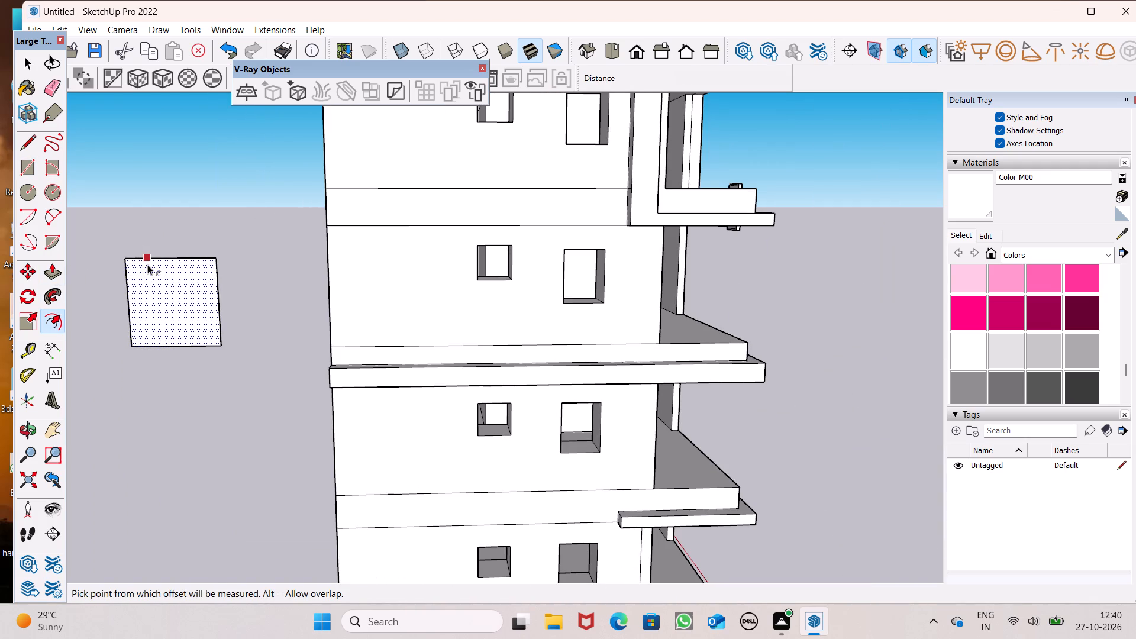
click(147, 264)
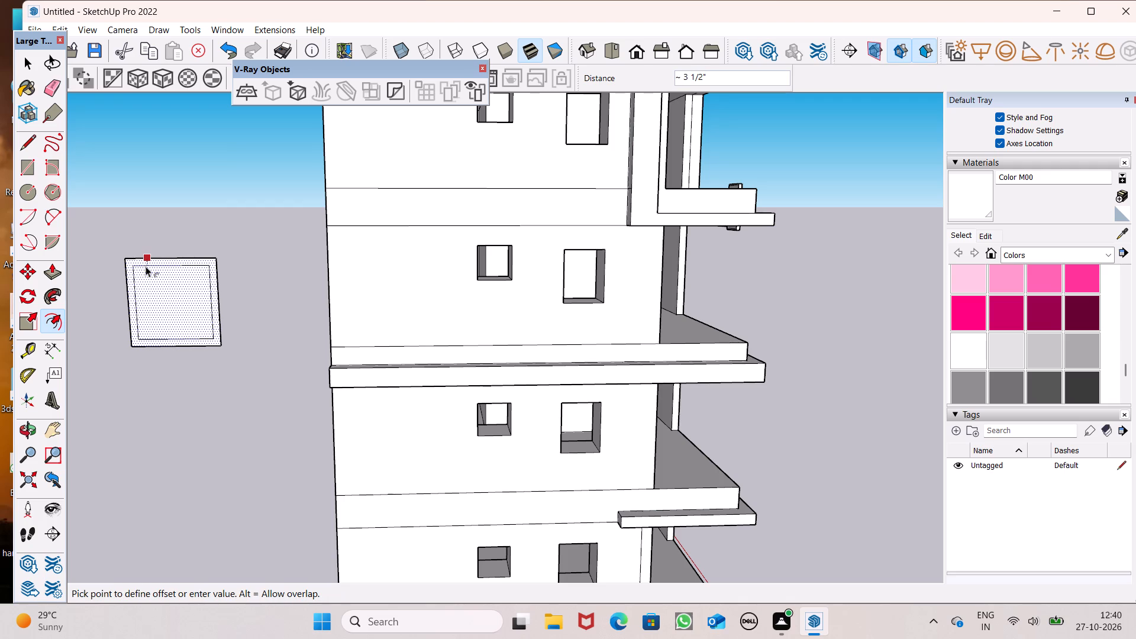
scroll(158, 254, down, 5)
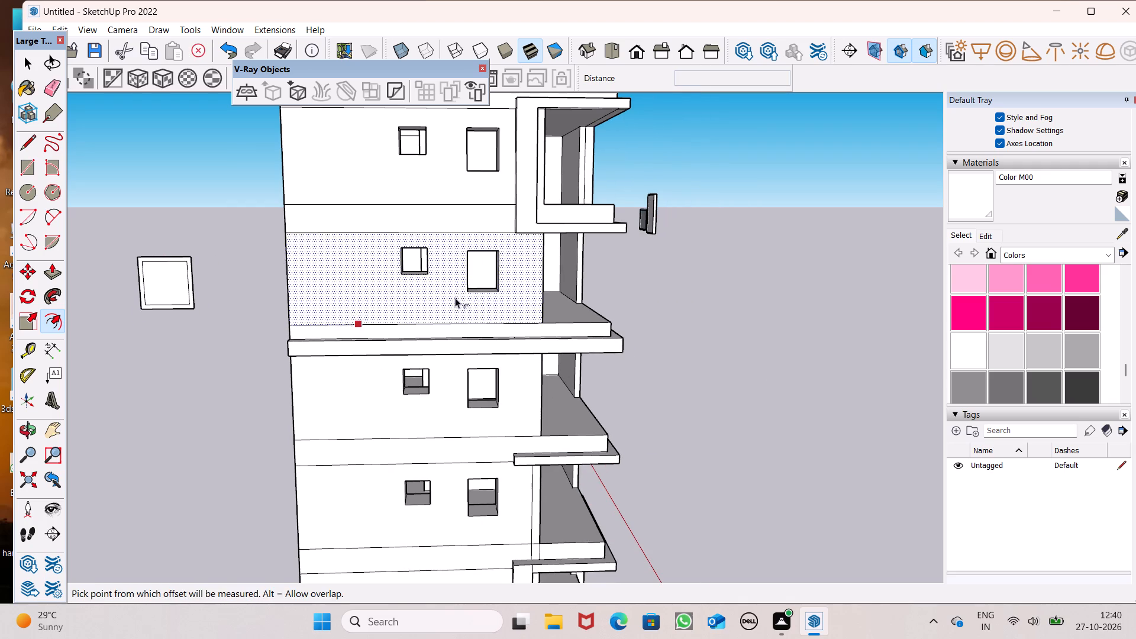
Paint the slotted panel's recessed front face and frame face dark red with Color A08.
scroll(740, 301, down, 3)
middle_drag(732, 311, 278, 372)
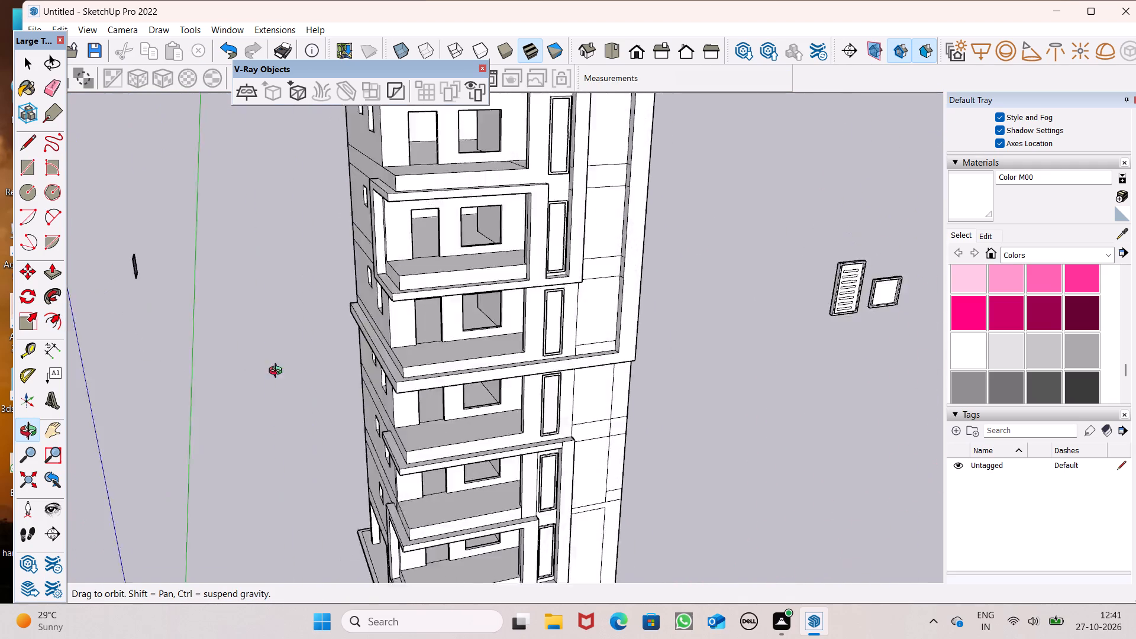
middle_drag(278, 372, 209, 372)
scroll(209, 372, up, 1)
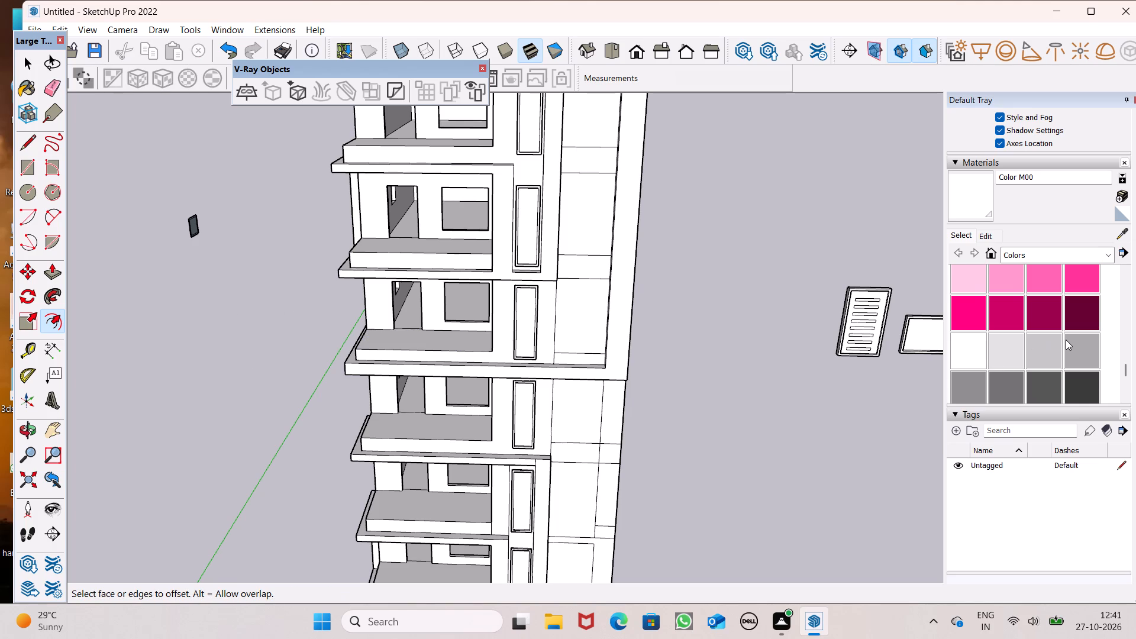
scroll(1066, 340, down, 1)
scroll(1066, 340, up, 6)
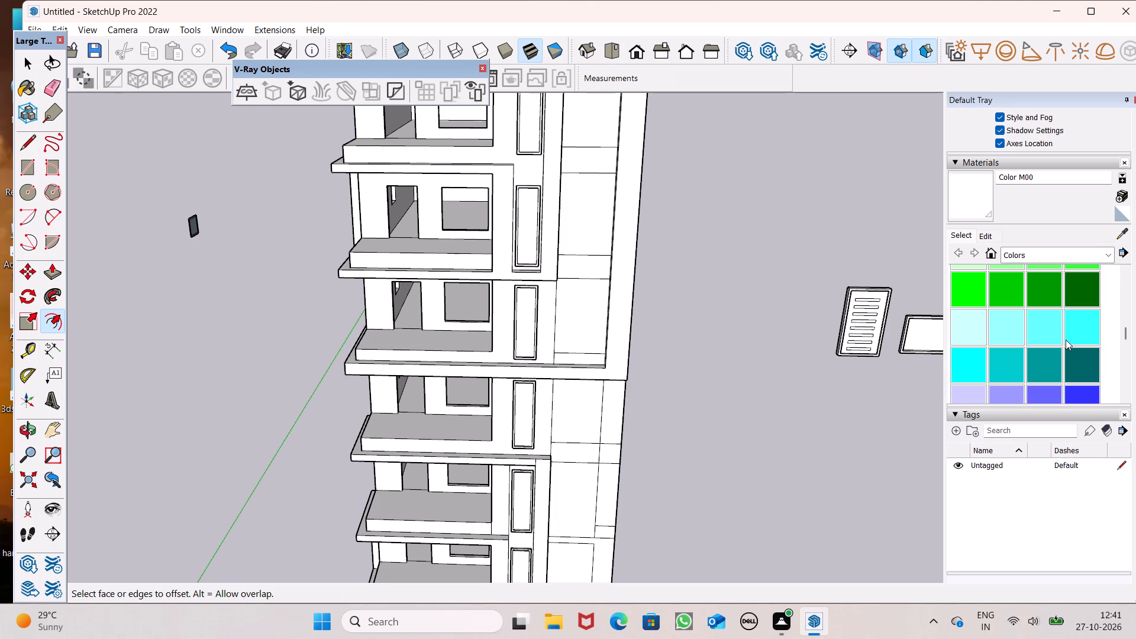
scroll(1066, 340, up, 1)
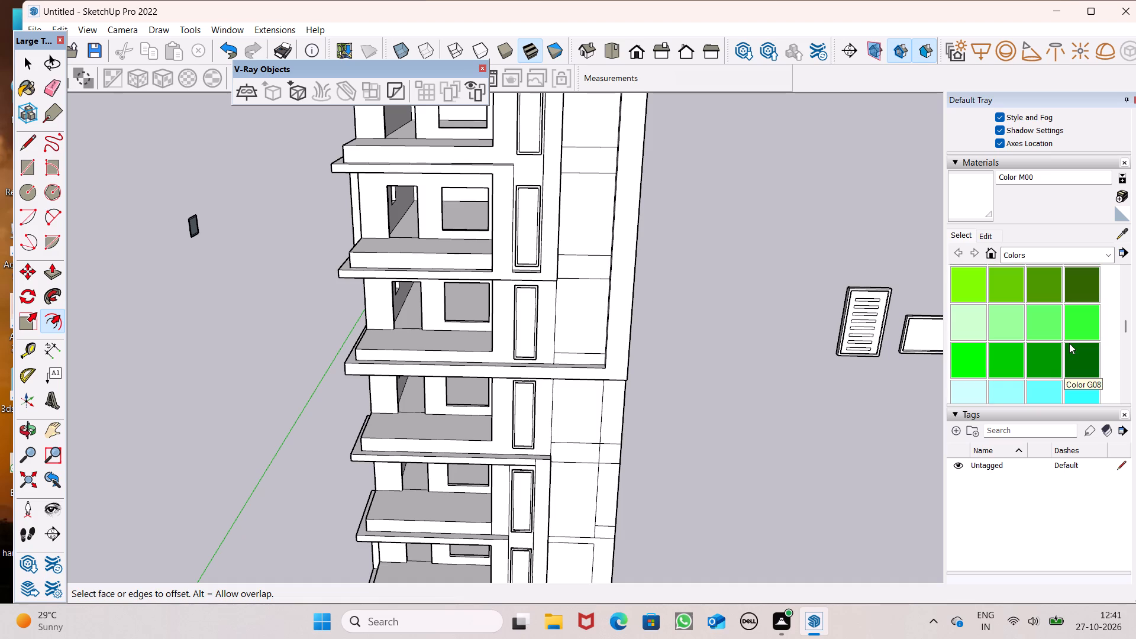
scroll(1069, 343, up, 6)
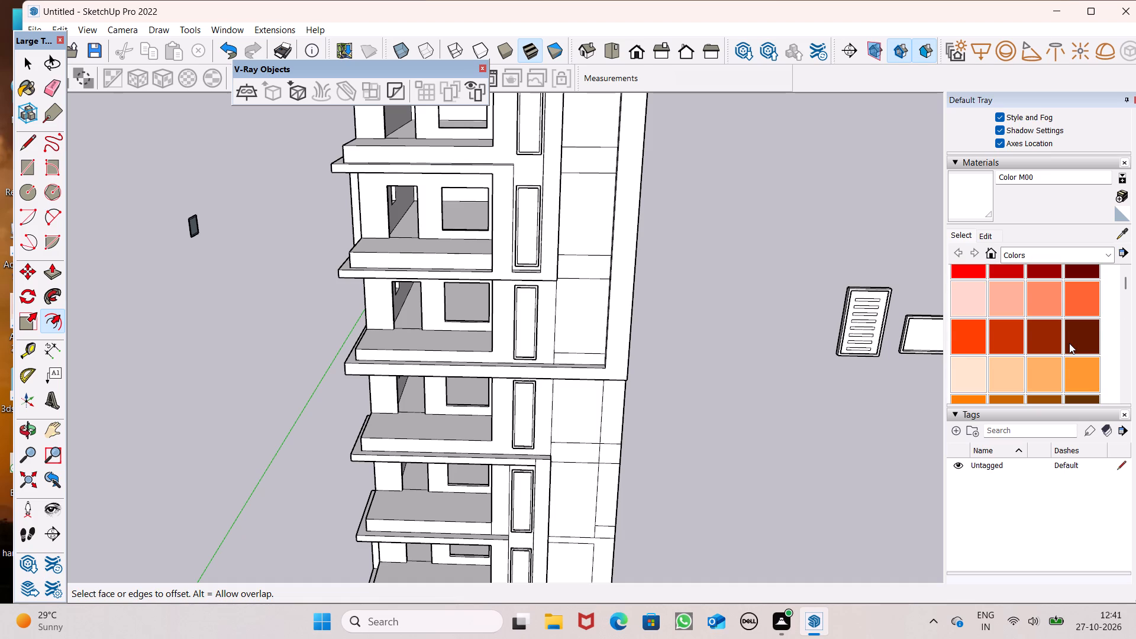
click(1089, 328)
scroll(924, 287, up, 1)
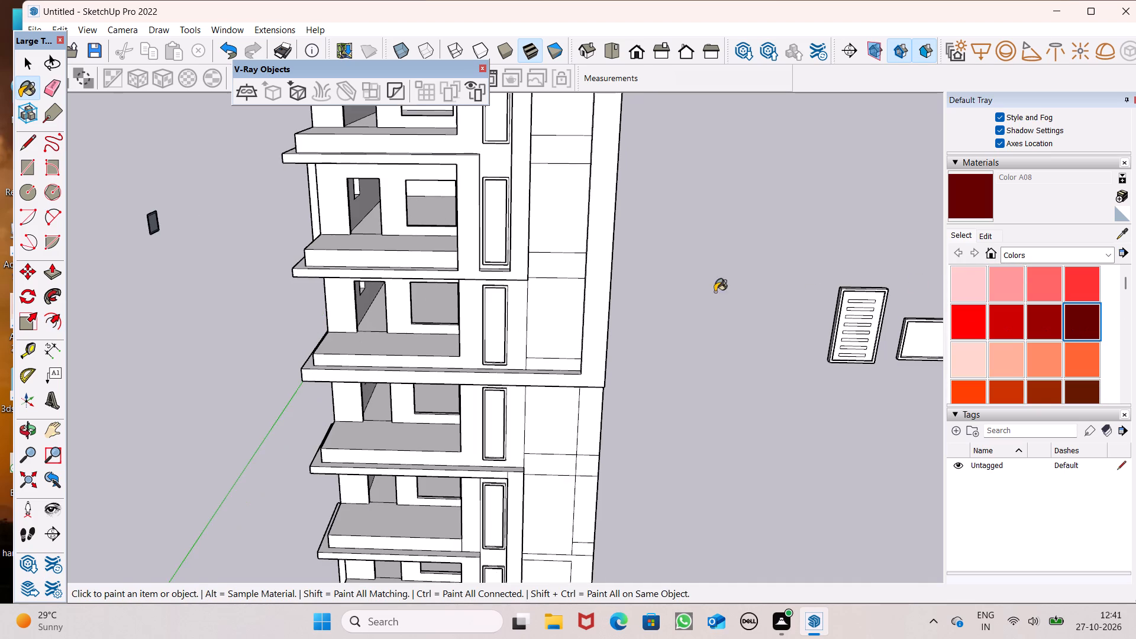
scroll(699, 295, down, 3)
scroll(856, 342, up, 6)
scroll(835, 324, up, 16)
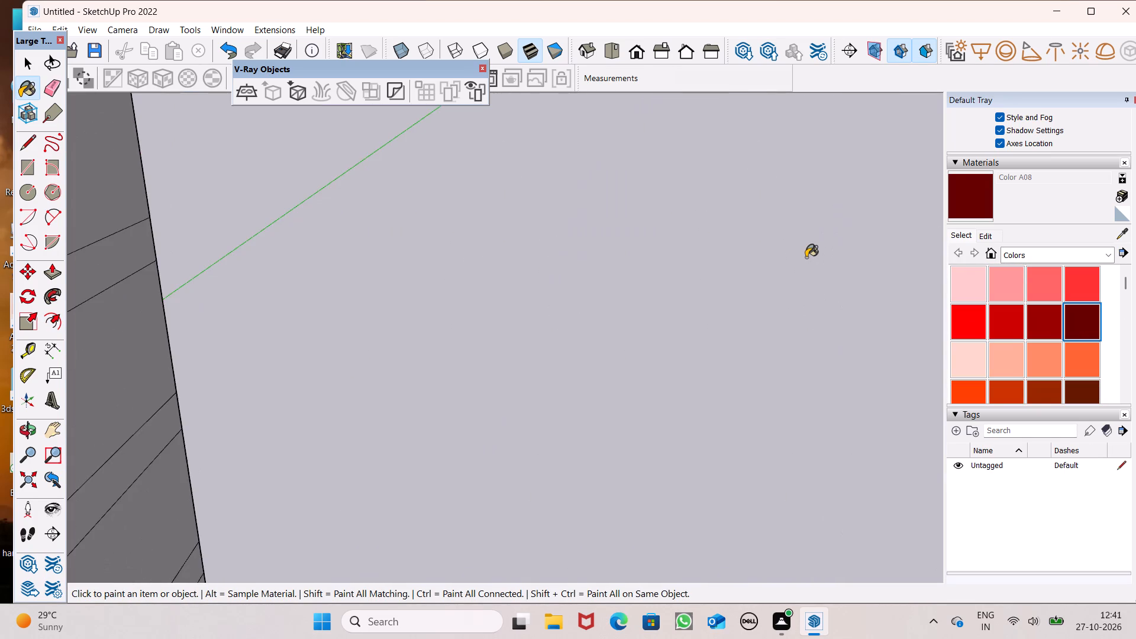
scroll(804, 267, down, 5)
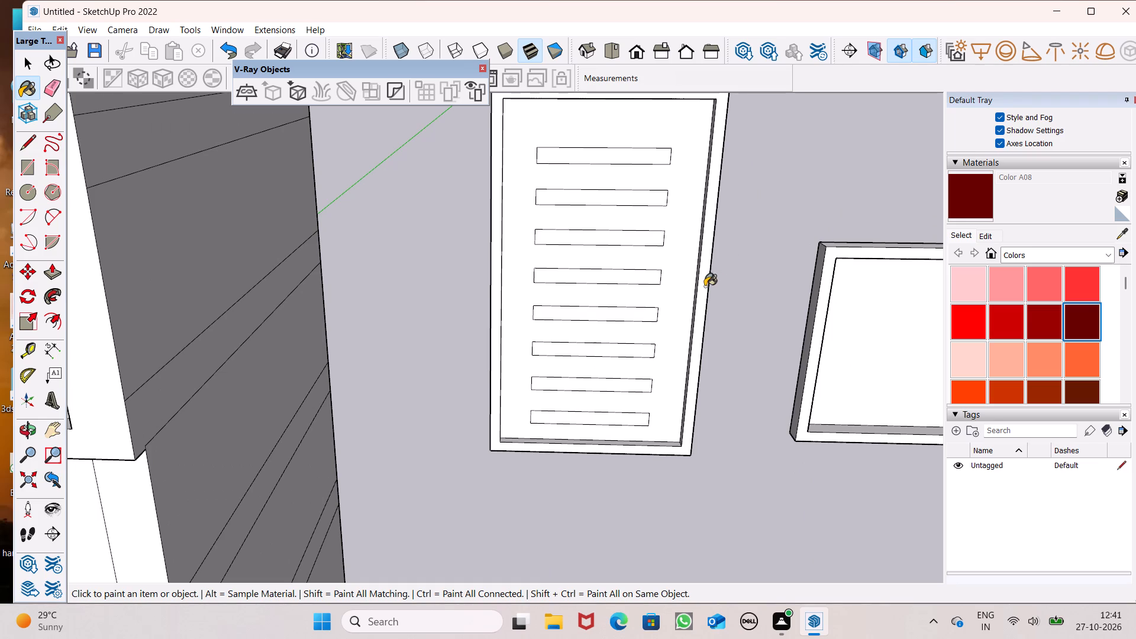
click(705, 286)
click(686, 301)
Paint the inner frame edges, outer side and top edge of the slotted panel with Color A08.
middle_drag(680, 313, 346, 401)
scroll(627, 354, up, 1)
scroll(346, 401, up, 1)
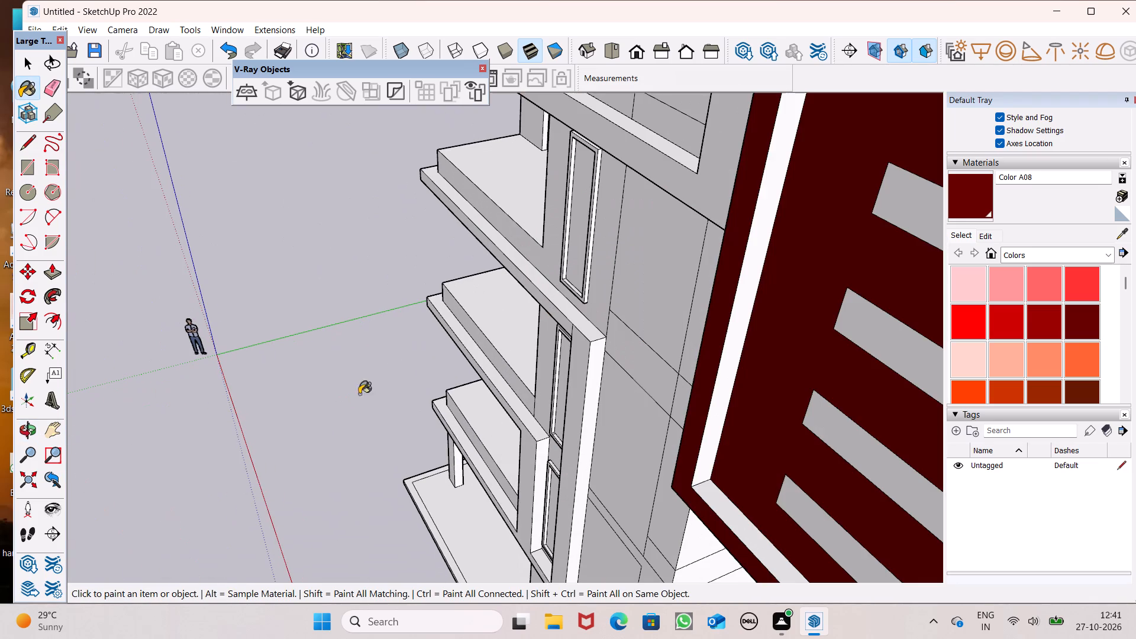
click(724, 404)
drag(706, 493, 701, 490)
scroll(576, 426, down, 4)
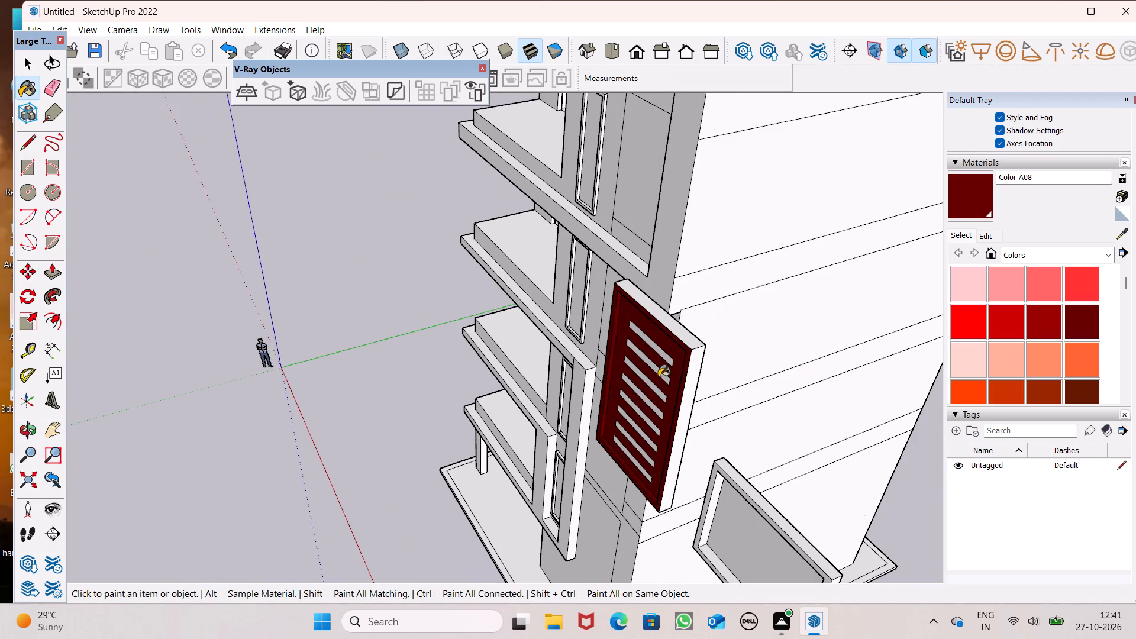
scroll(659, 377, up, 5)
click(707, 328)
click(718, 354)
click(709, 316)
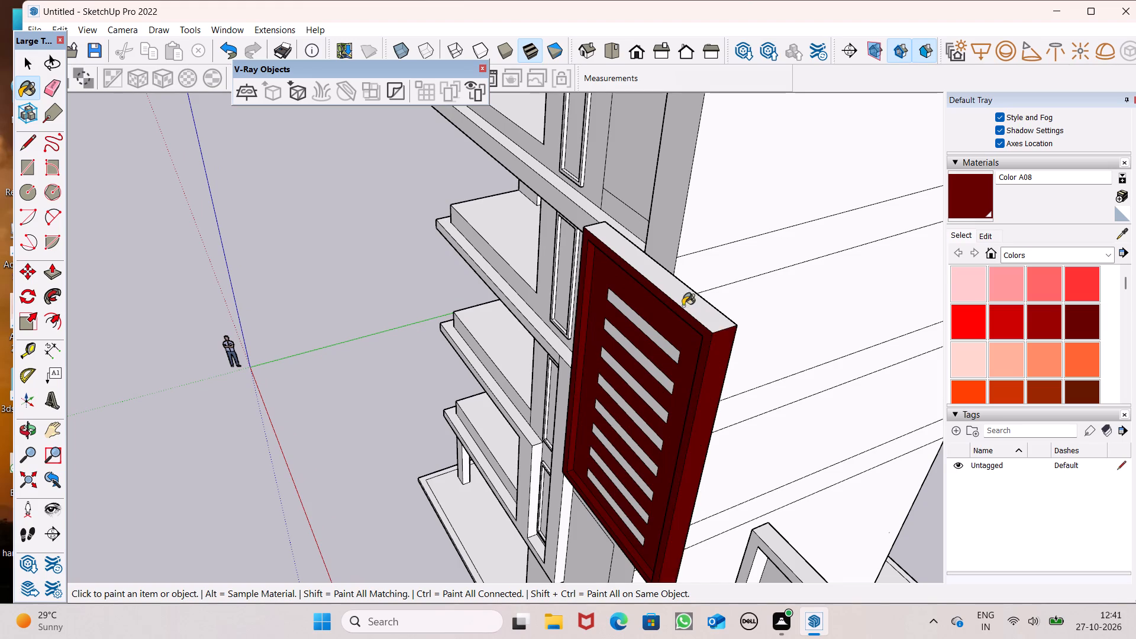
Paint the back of the slotted panel, both its border and centre face, with Color A08.
scroll(672, 300, down, 3)
middle_drag(665, 345, 267, 383)
scroll(422, 464, up, 5)
scroll(367, 419, down, 4)
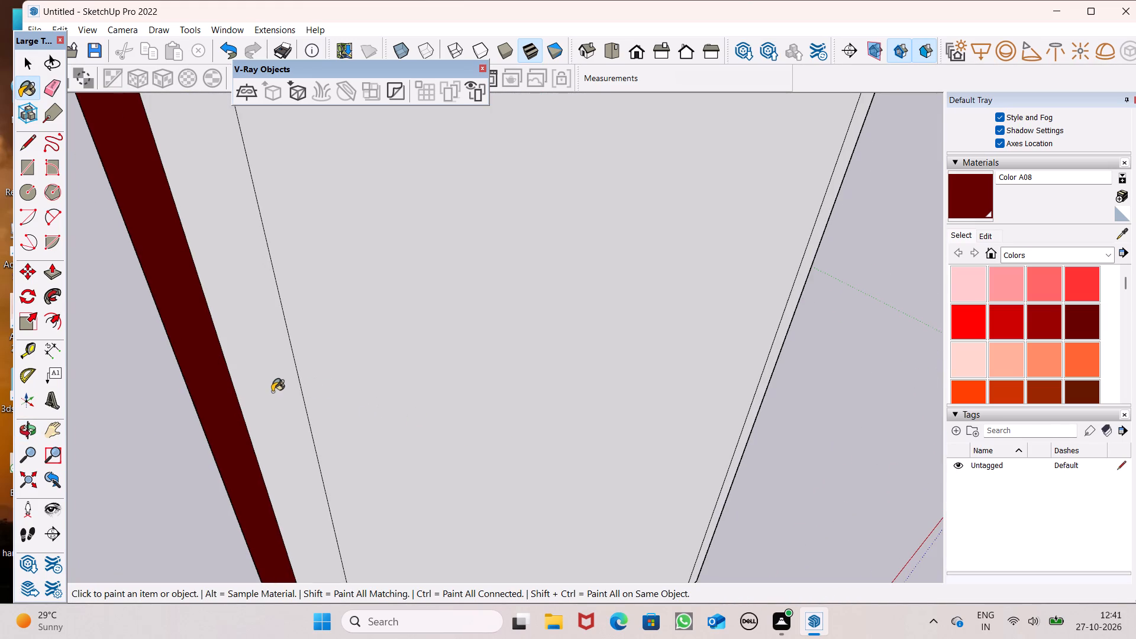
click(272, 392)
click(343, 376)
scroll(344, 389, down, 8)
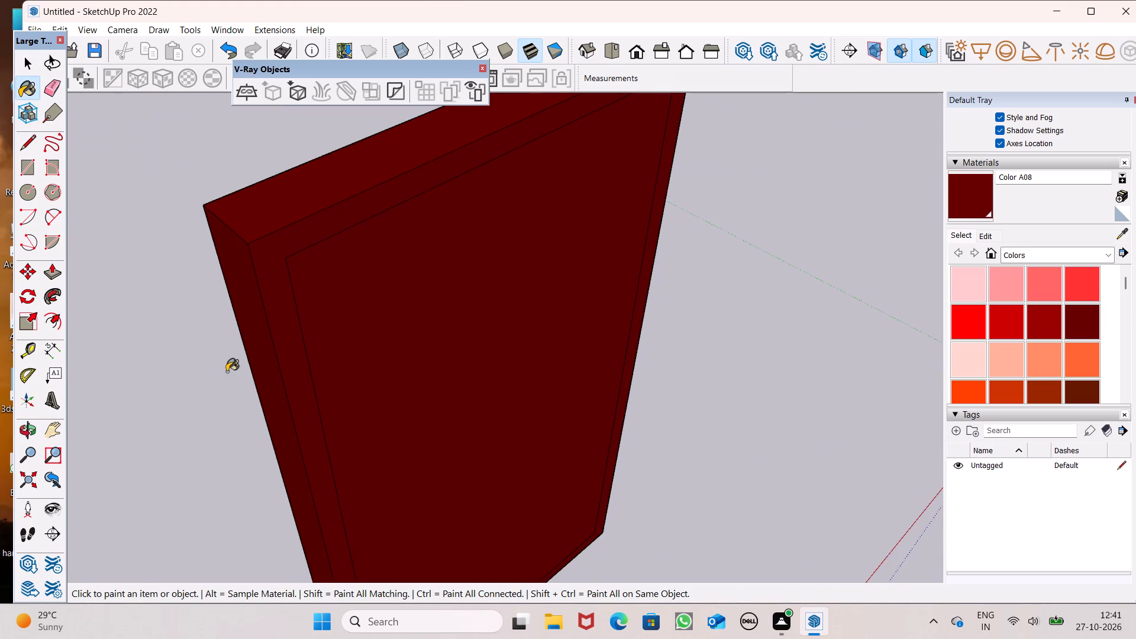
scroll(222, 371, down, 4)
Paint the plain panel's recessed front face, top edge, frame face and inner frame edges with Color A08.
middle_drag(211, 369, 601, 395)
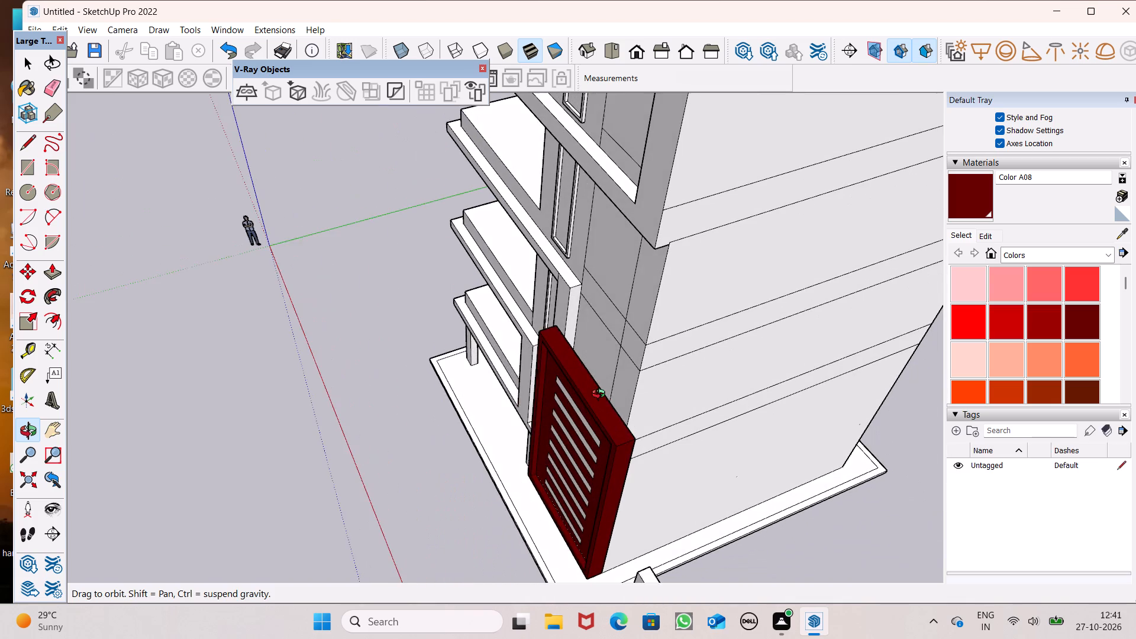
middle_drag(601, 395, 604, 394)
middle_drag(230, 427, 540, 425)
scroll(150, 383, down, 5)
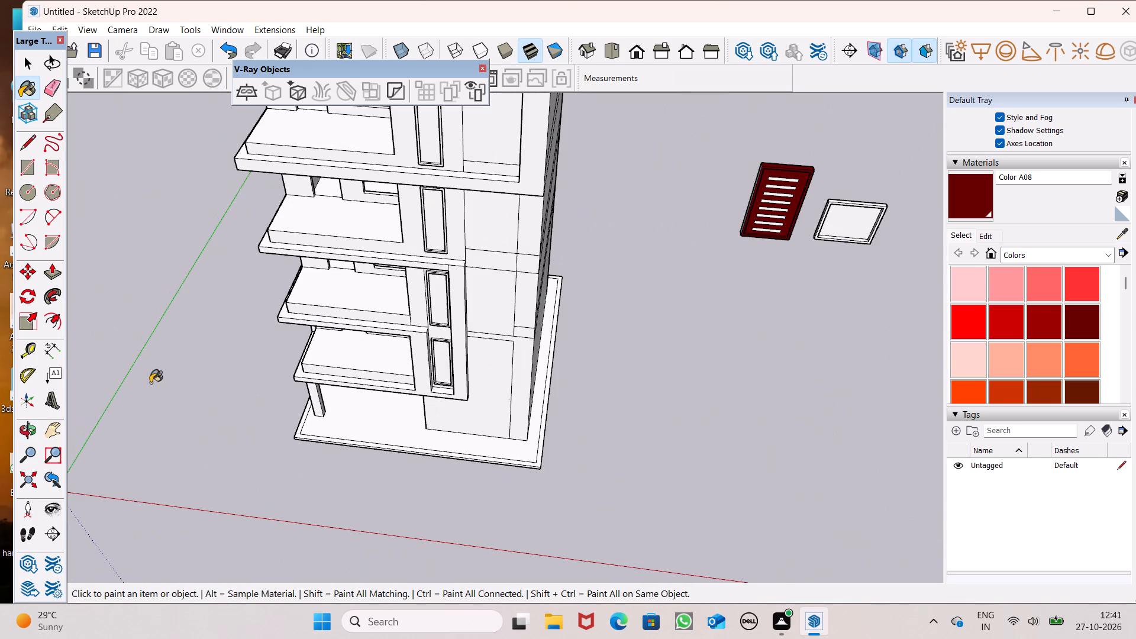
scroll(804, 267, up, 9)
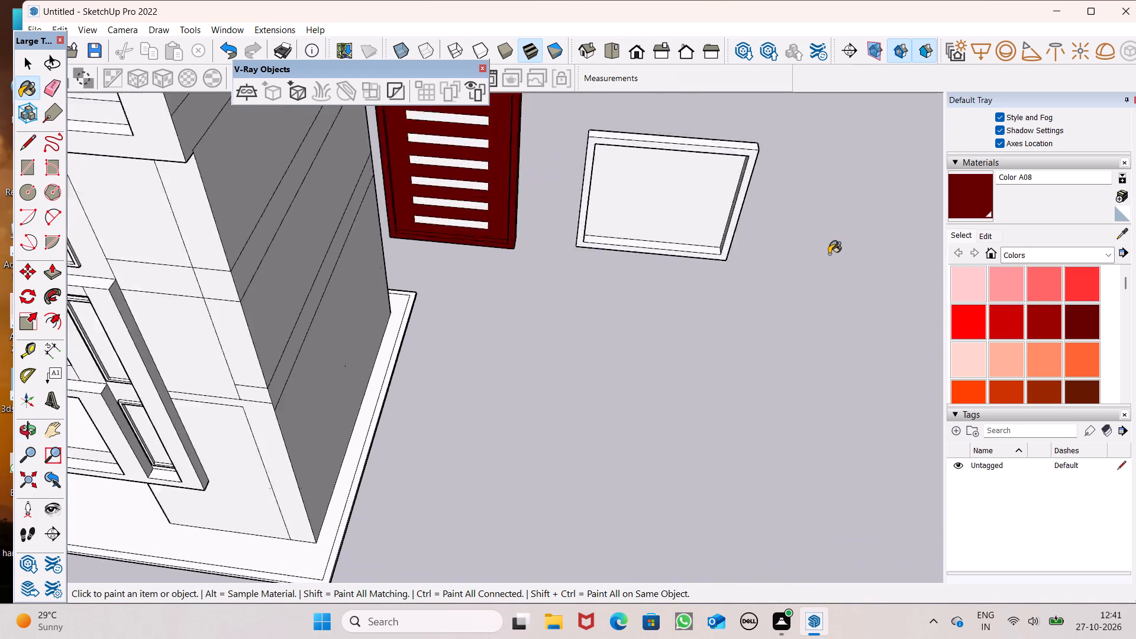
scroll(829, 254, up, 3)
scroll(805, 238, down, 5)
click(696, 231)
scroll(744, 178, up, 8)
scroll(734, 125, up, 3)
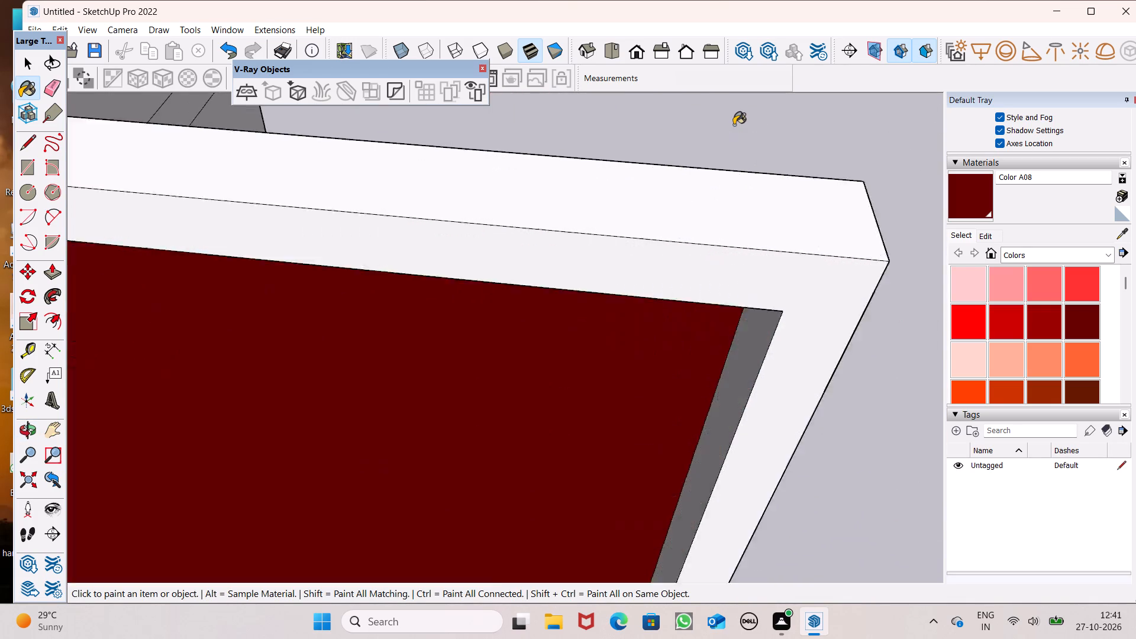
scroll(734, 125, up, 2)
scroll(732, 140, down, 4)
drag(734, 188, 735, 195)
click(743, 214)
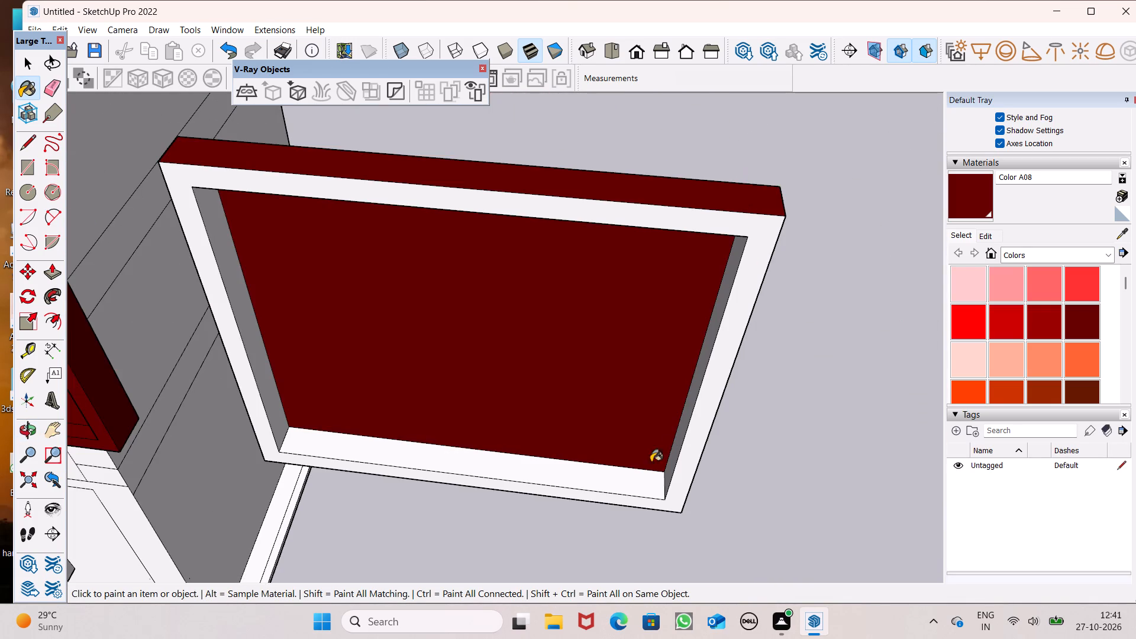
click(626, 487)
click(676, 459)
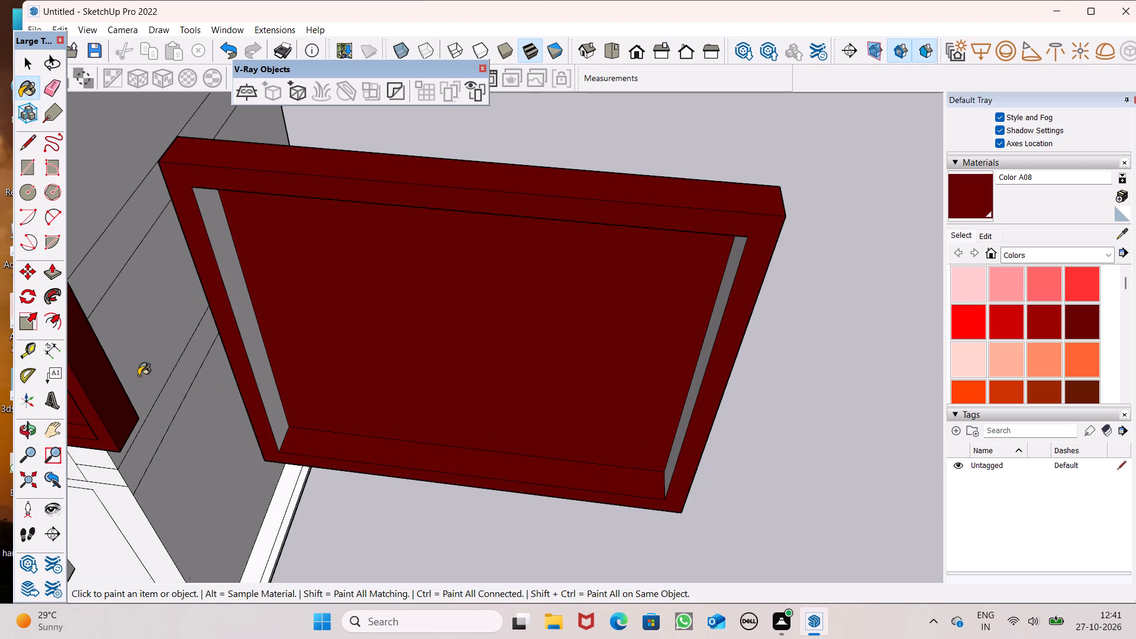
click(272, 414)
Paint the plain panel's remaining outer side and its back border and centre face with Color A08.
scroll(318, 214, down, 3)
middle_drag(431, 291, 0, 273)
click(476, 321)
middle_drag(576, 345, 375, 362)
scroll(375, 363, up, 1)
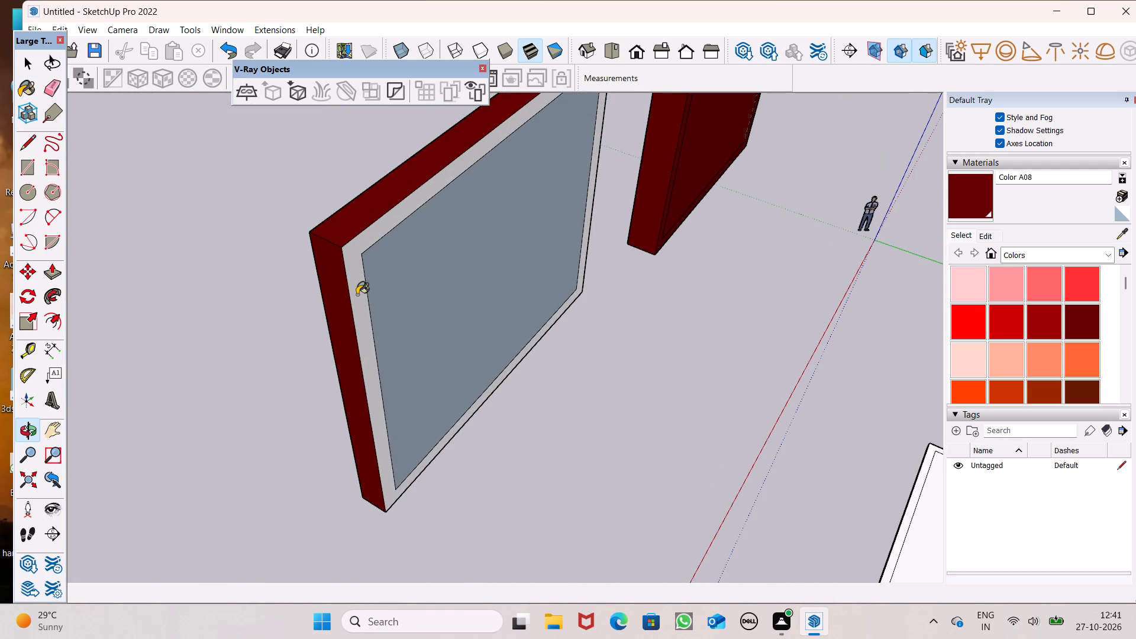
click(351, 281)
click(459, 328)
Paint the underside edges of both the slotted panel and the plain panel with Color A08.
scroll(460, 338, down, 7)
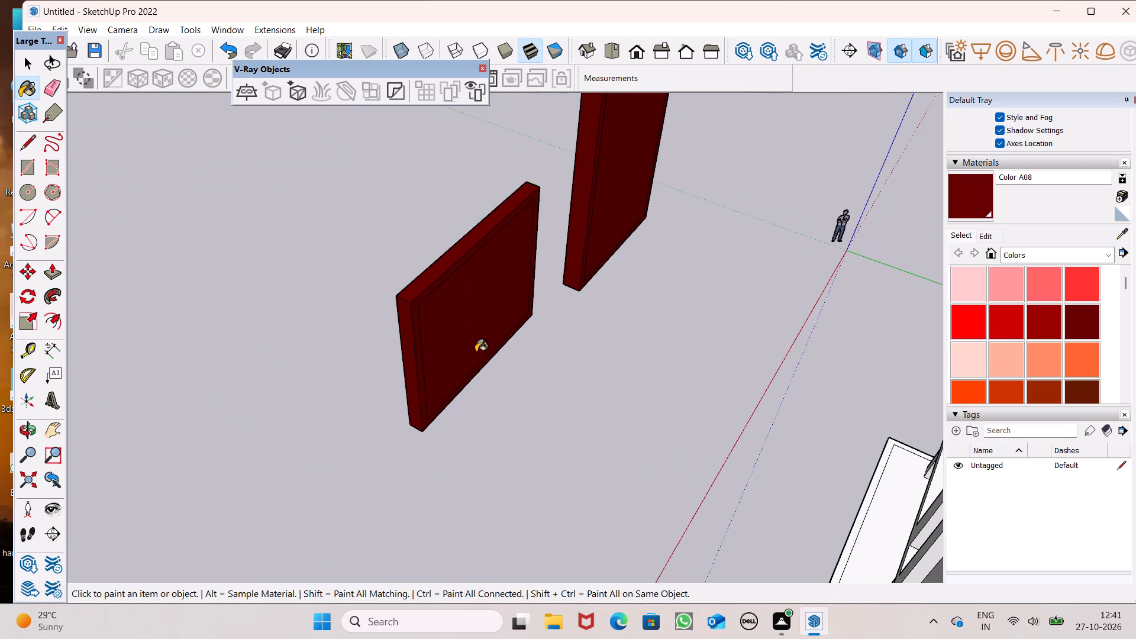
scroll(461, 372, down, 2)
middle_drag(627, 446, 1135, 355)
scroll(770, 416, down, 1)
middle_drag(703, 412, 789, 405)
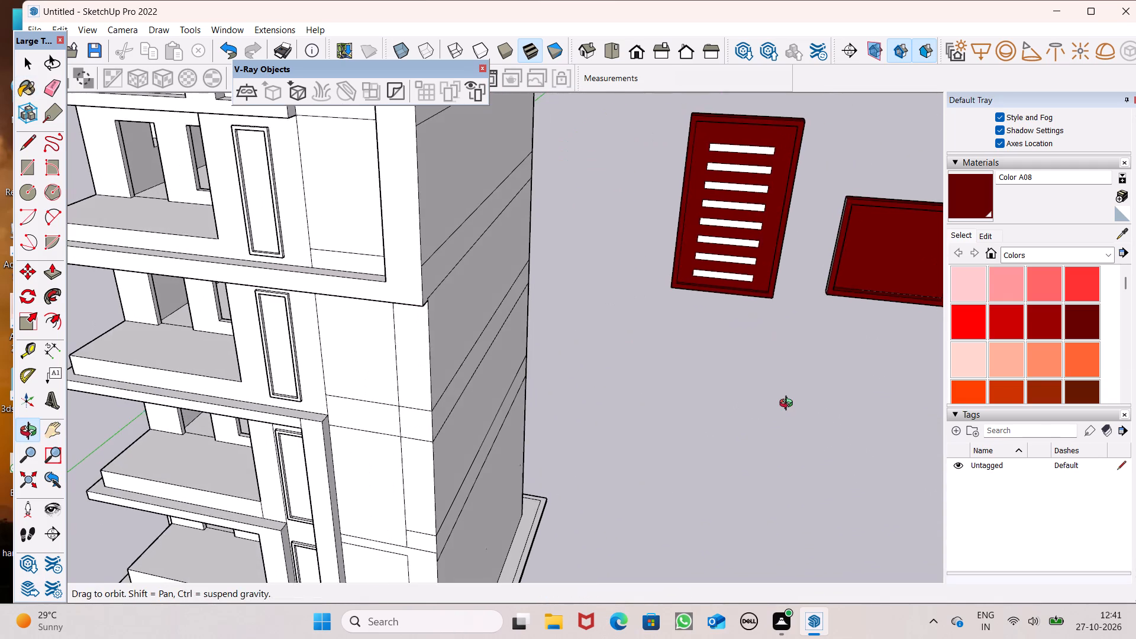
middle_drag(789, 405, 789, 404)
scroll(569, 387, down, 3)
middle_drag(724, 380, 738, 355)
scroll(737, 355, down, 5)
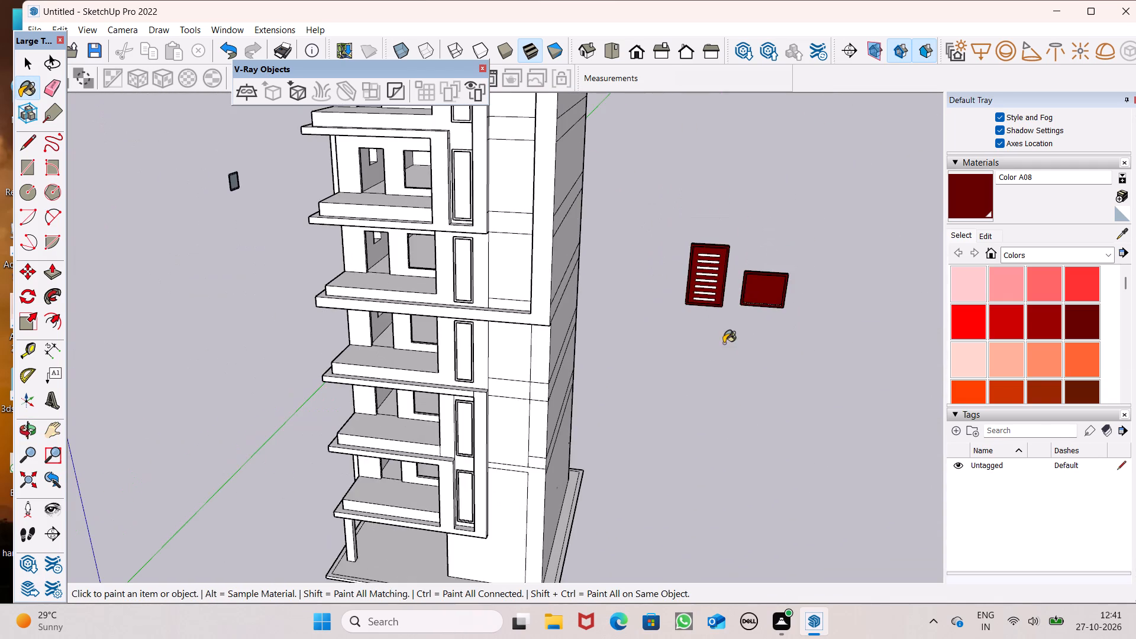
scroll(730, 335, up, 8)
scroll(841, 243, up, 1)
middle_drag(841, 243, 831, 127)
scroll(783, 305, down, 5)
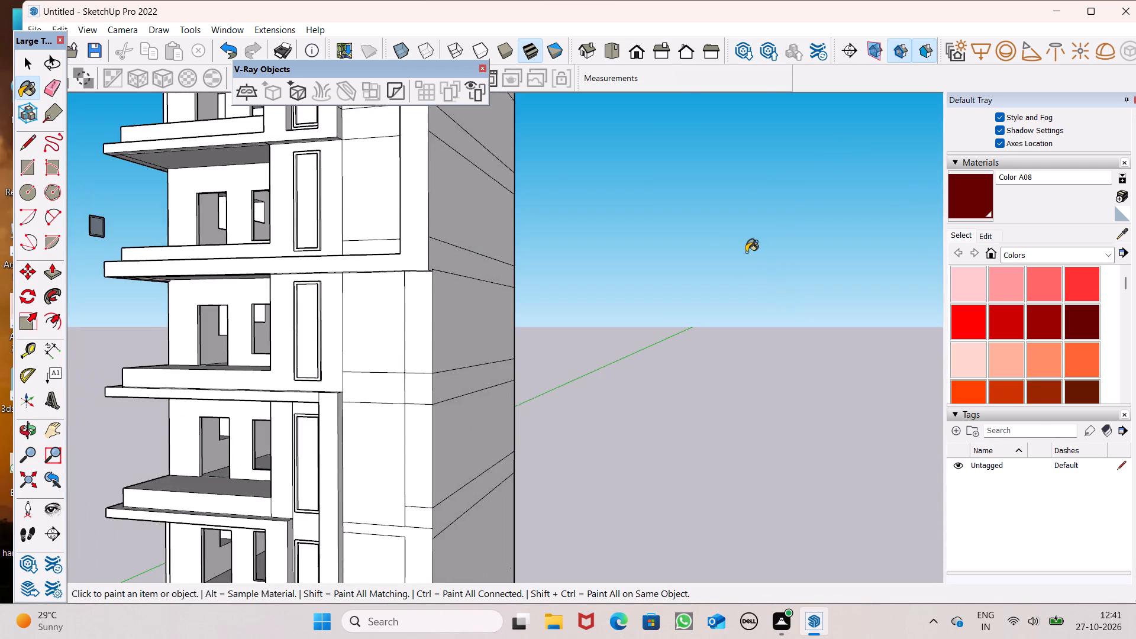
scroll(739, 295, down, 5)
middle_drag(728, 292, 745, 169)
scroll(728, 283, up, 1)
scroll(686, 296, down, 6)
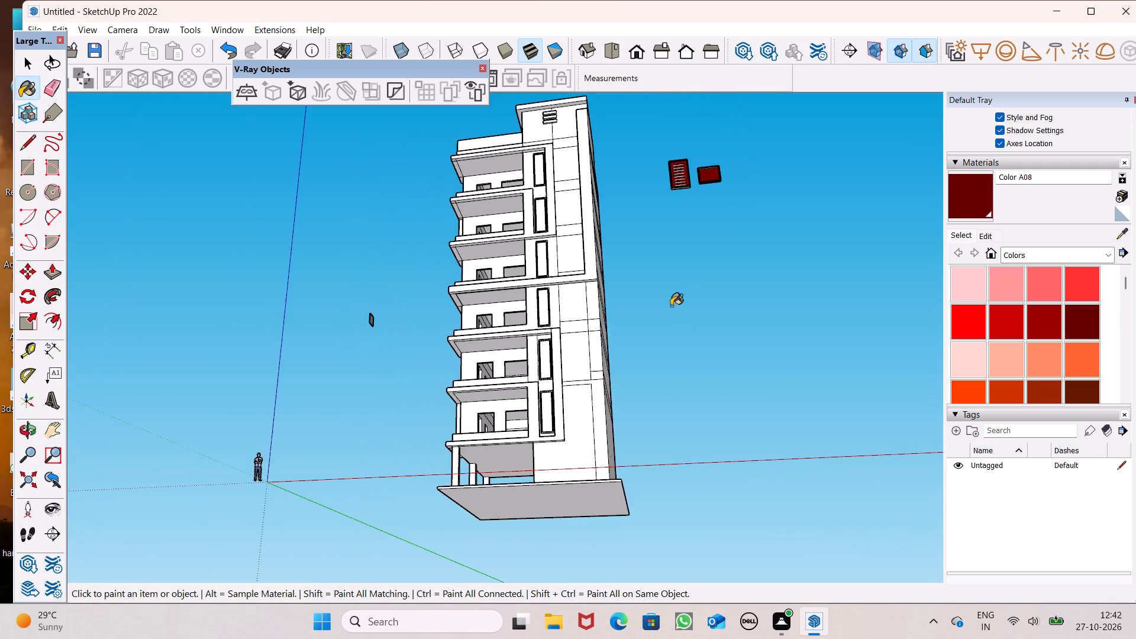
scroll(697, 186, up, 6)
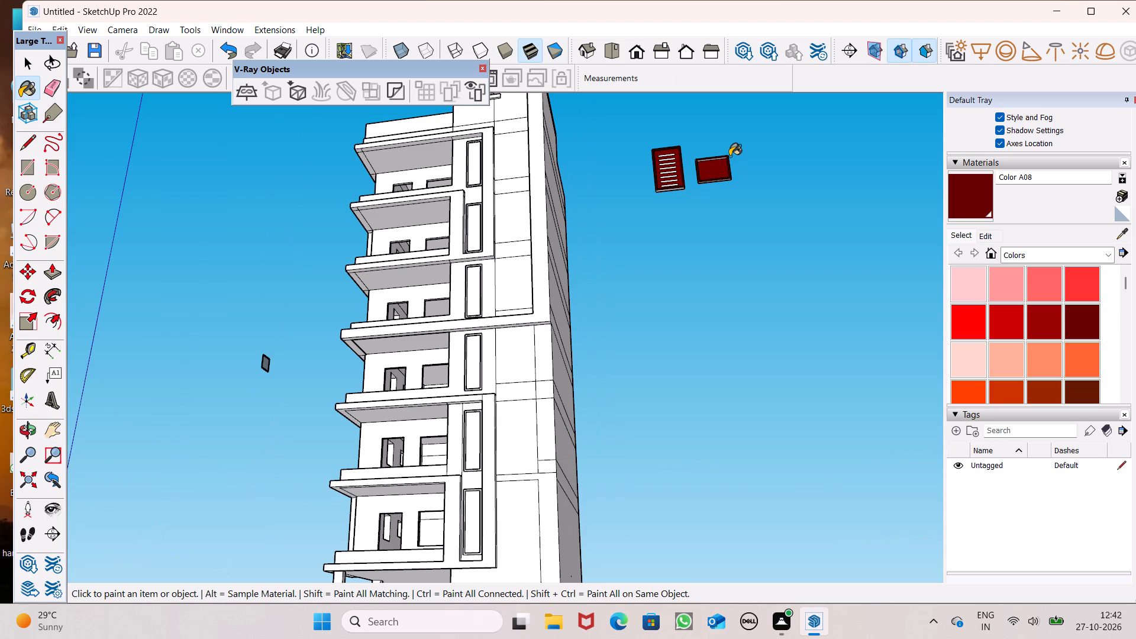
scroll(679, 169, up, 10)
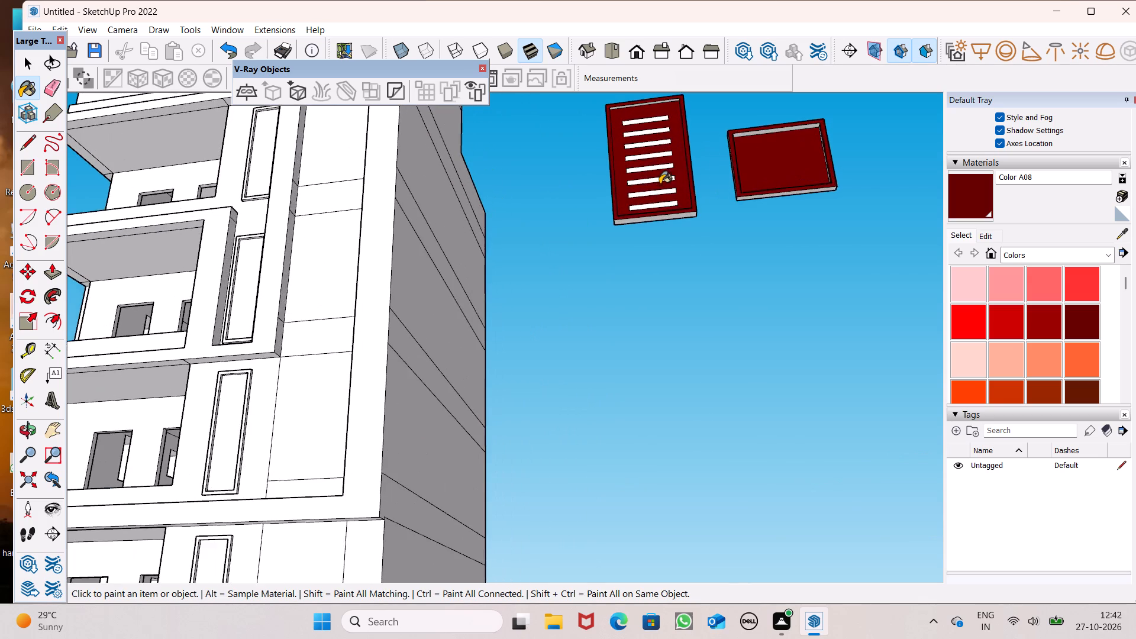
scroll(660, 185, up, 7)
scroll(676, 237, up, 7)
click(695, 257)
scroll(657, 344, down, 5)
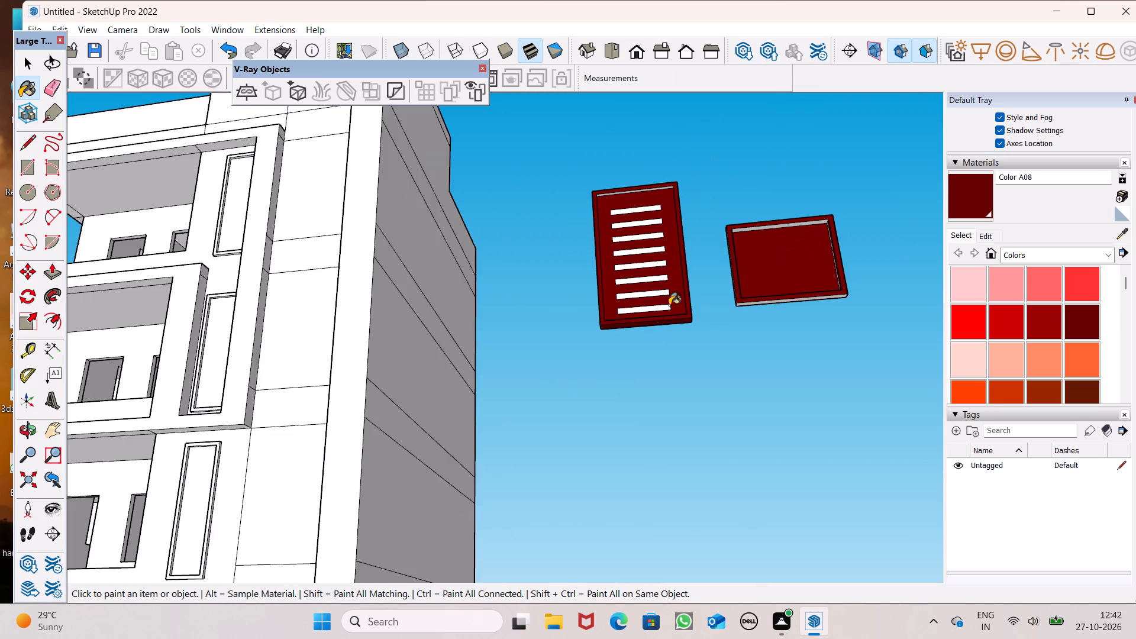
scroll(790, 292, up, 18)
click(790, 300)
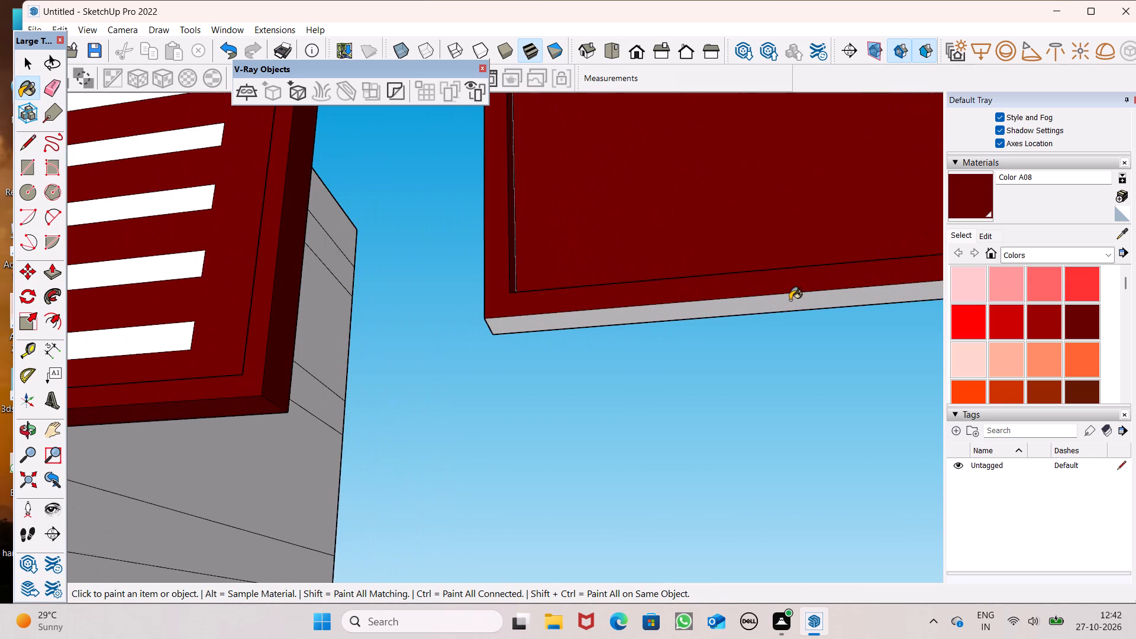
Paint the unpainted upper inner edge of the slotted panel's frame with Color A08.
scroll(751, 312, down, 6)
scroll(627, 209, up, 13)
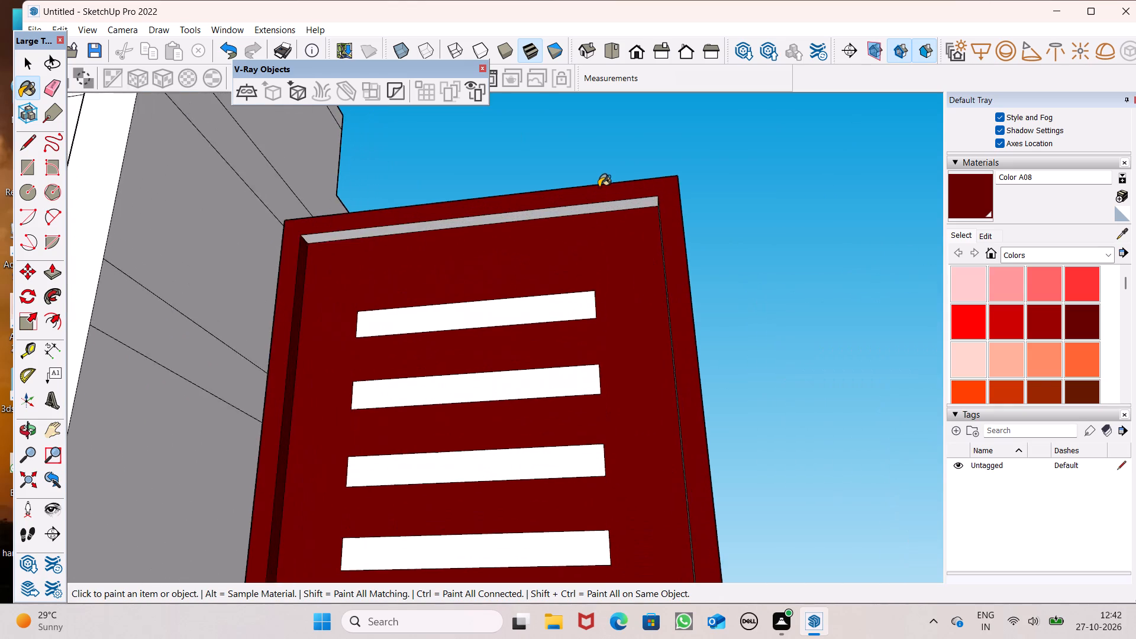
scroll(599, 187, up, 8)
click(599, 212)
middle_drag(693, 298, 808, 370)
click(738, 386)
Paint the unpainted upper inner edge of the plain panel's frame with Color A08.
scroll(682, 301, down, 7)
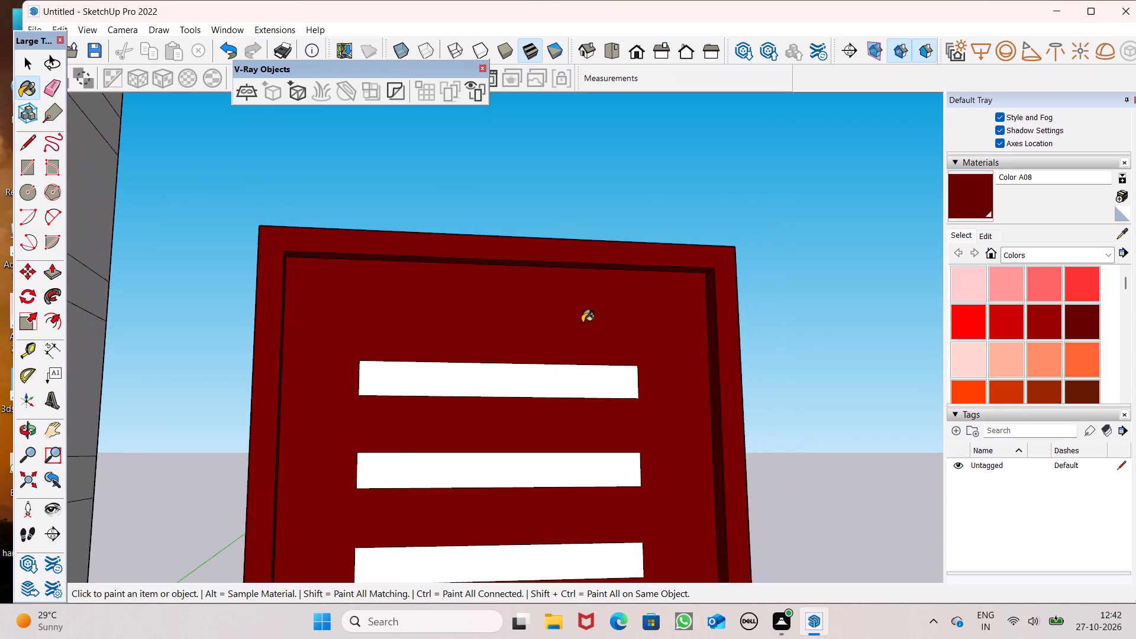
middle_drag(575, 324, 509, 450)
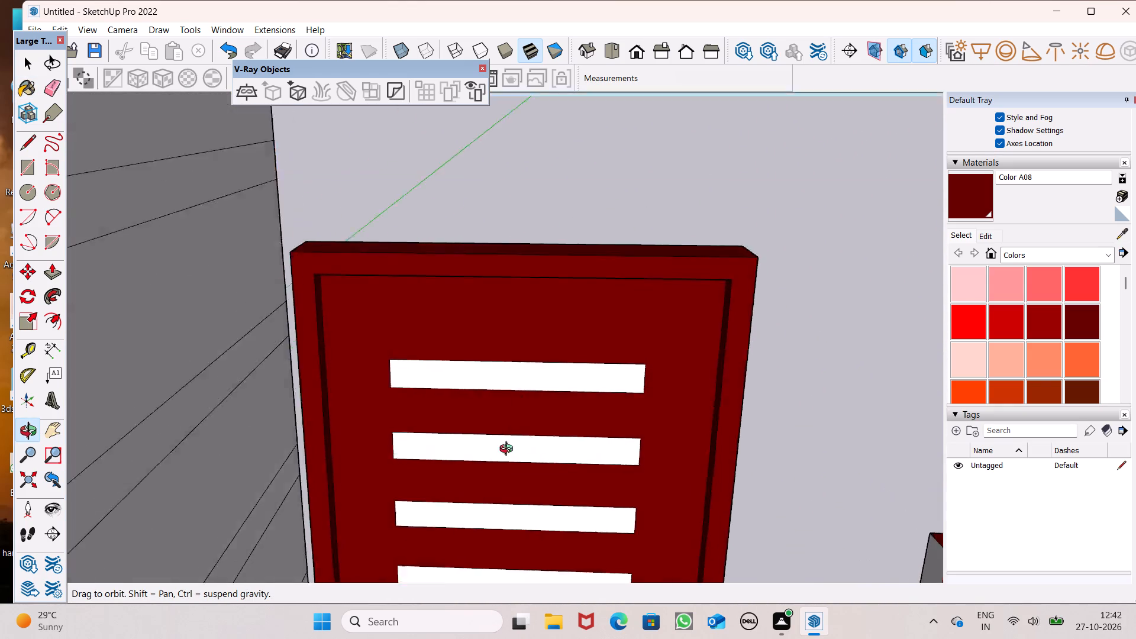
middle_drag(509, 450, 477, 267)
scroll(511, 204, down, 5)
middle_drag(532, 366, 589, 612)
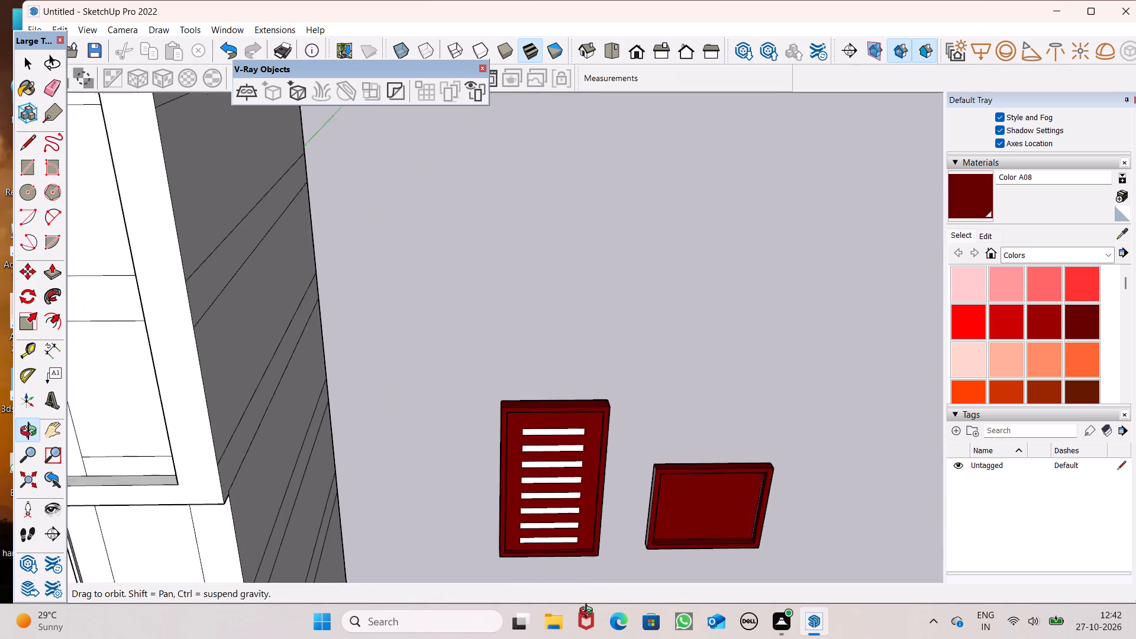
middle_drag(589, 612, 554, 501)
middle_drag(553, 493, 553, 351)
scroll(686, 246, up, 8)
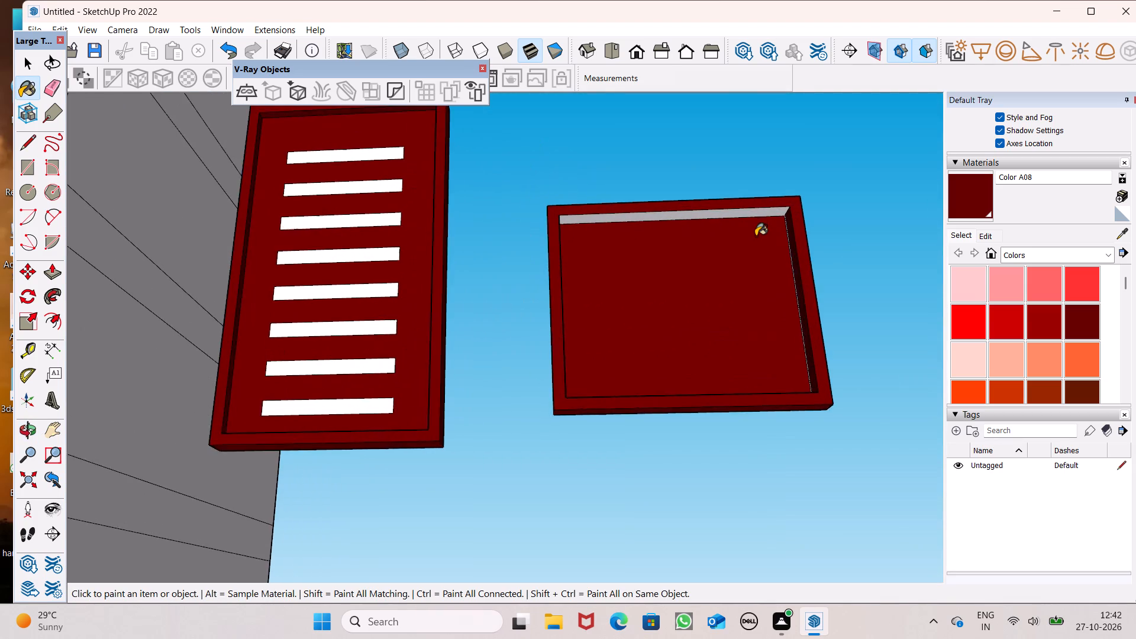
scroll(760, 228, up, 7)
click(763, 198)
Paint the front of the border on the separate bordered square beside the building with Color A08.
middle_drag(803, 313, 868, 311)
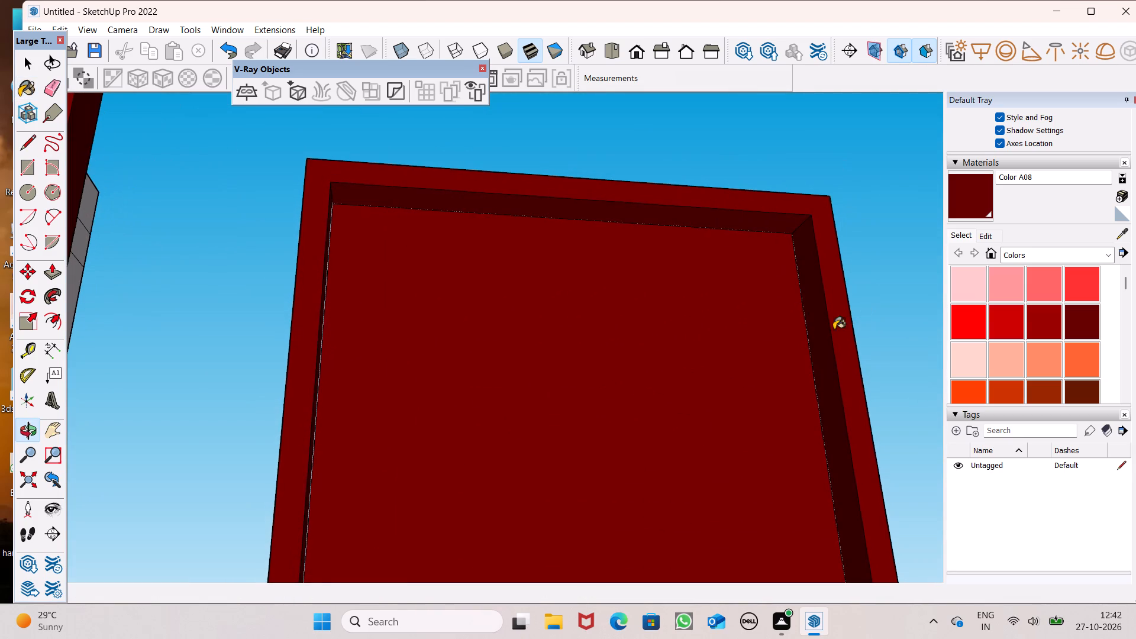
scroll(639, 303, down, 4)
middle_drag(640, 309, 383, 224)
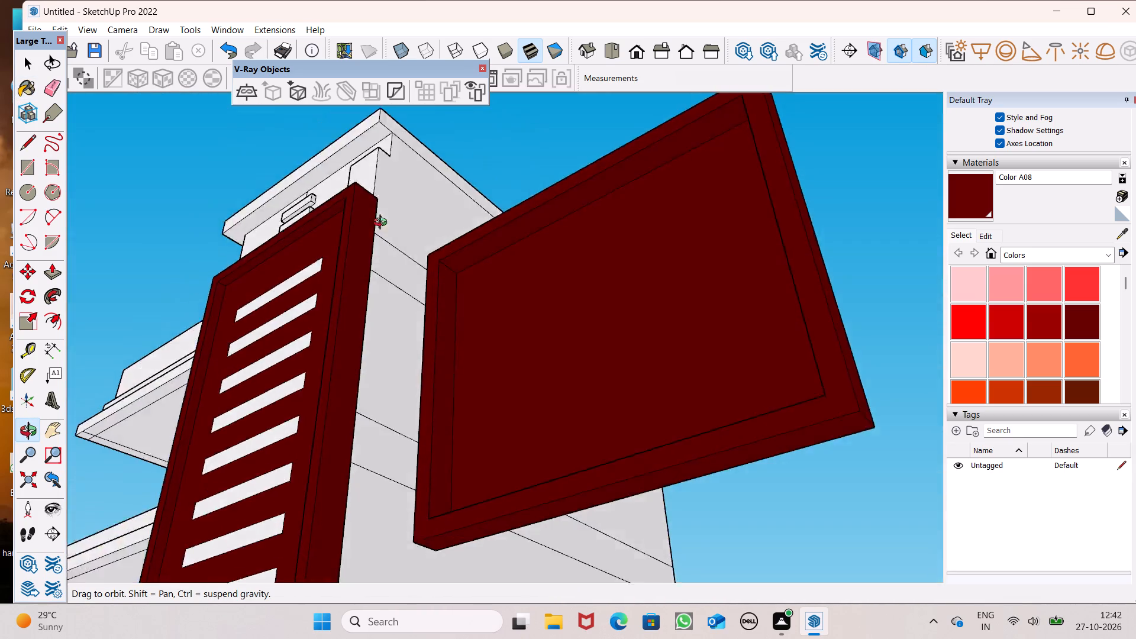
middle_drag(383, 224, 428, 469)
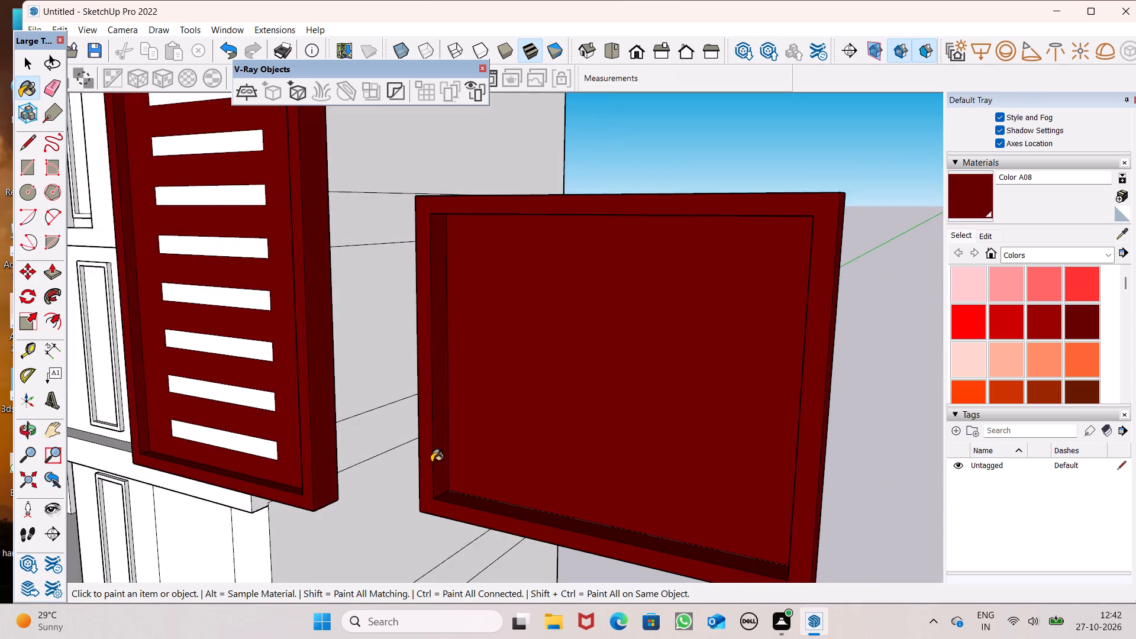
scroll(412, 376, down, 5)
middle_drag(412, 380, 488, 405)
scroll(560, 331, down, 10)
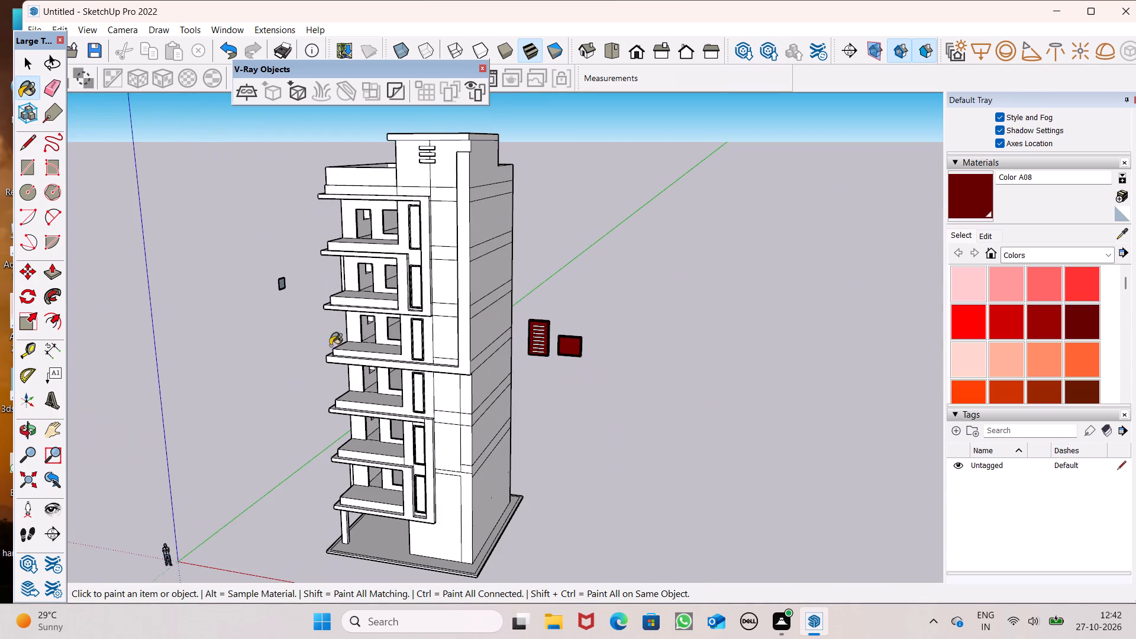
middle_drag(302, 346, 844, 352)
scroll(374, 460, up, 7)
scroll(223, 356, up, 4)
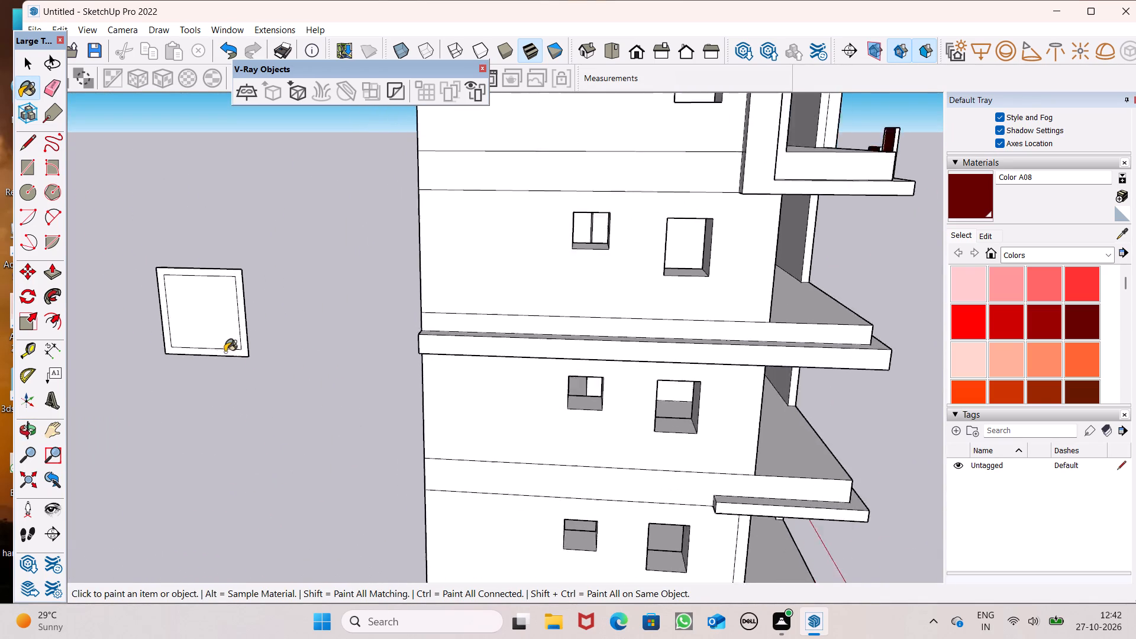
scroll(225, 352, up, 3)
click(246, 353)
Paint the back of the bordered square's border with Color A08.
scroll(258, 350, down, 8)
middle_drag(298, 347, 135, 412)
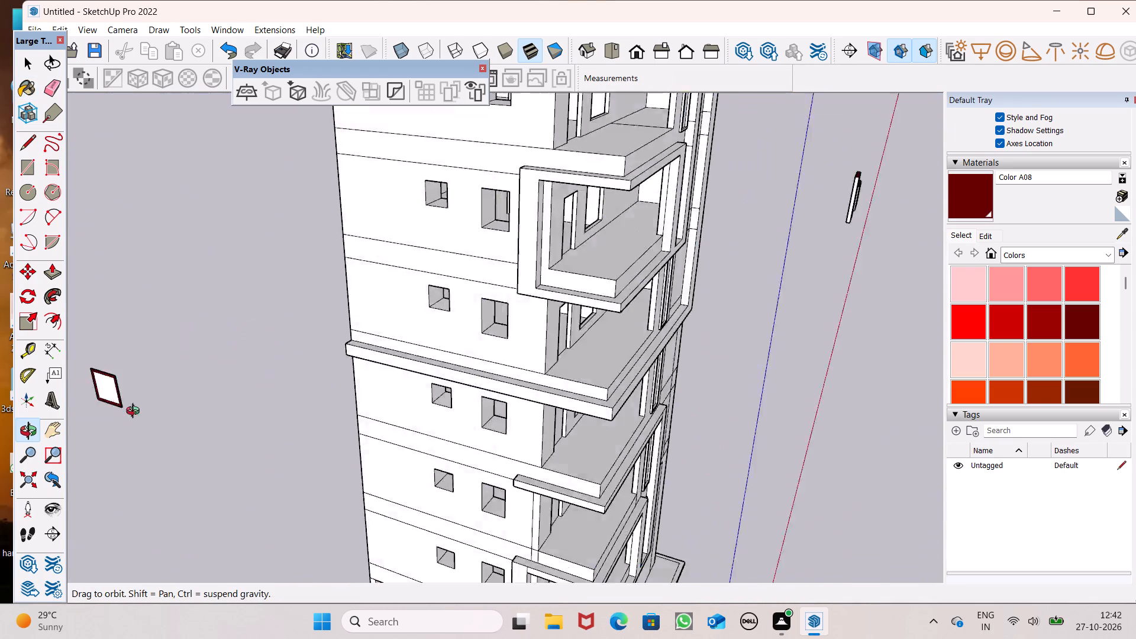
middle_drag(135, 412, 2, 412)
scroll(220, 331, down, 4)
scroll(129, 300, up, 8)
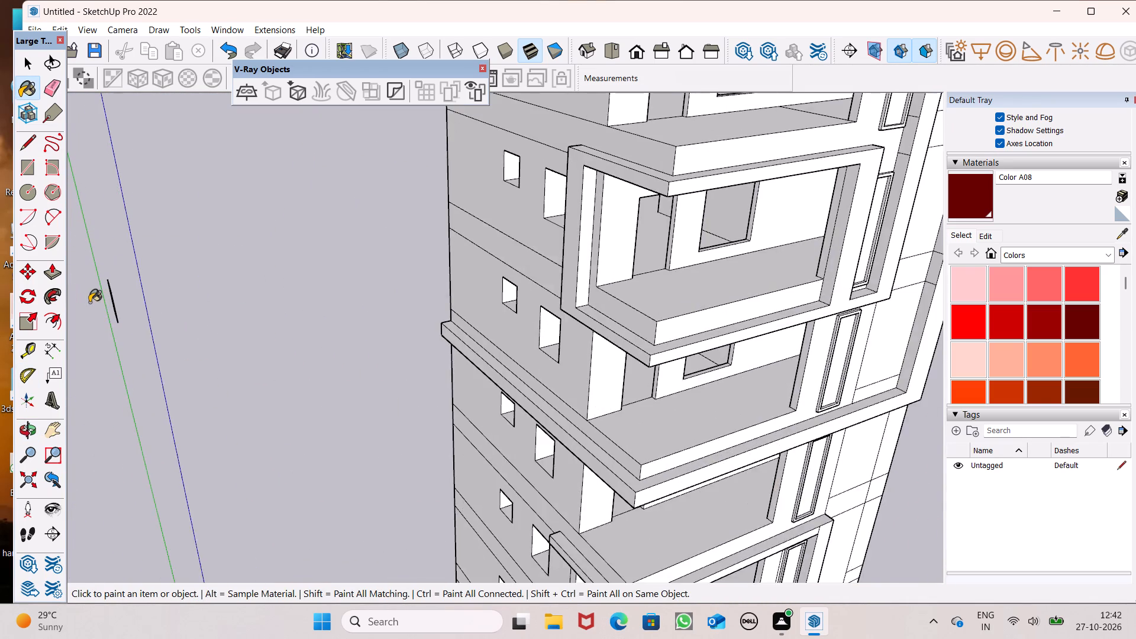
scroll(91, 303, up, 16)
middle_drag(151, 347, 26, 366)
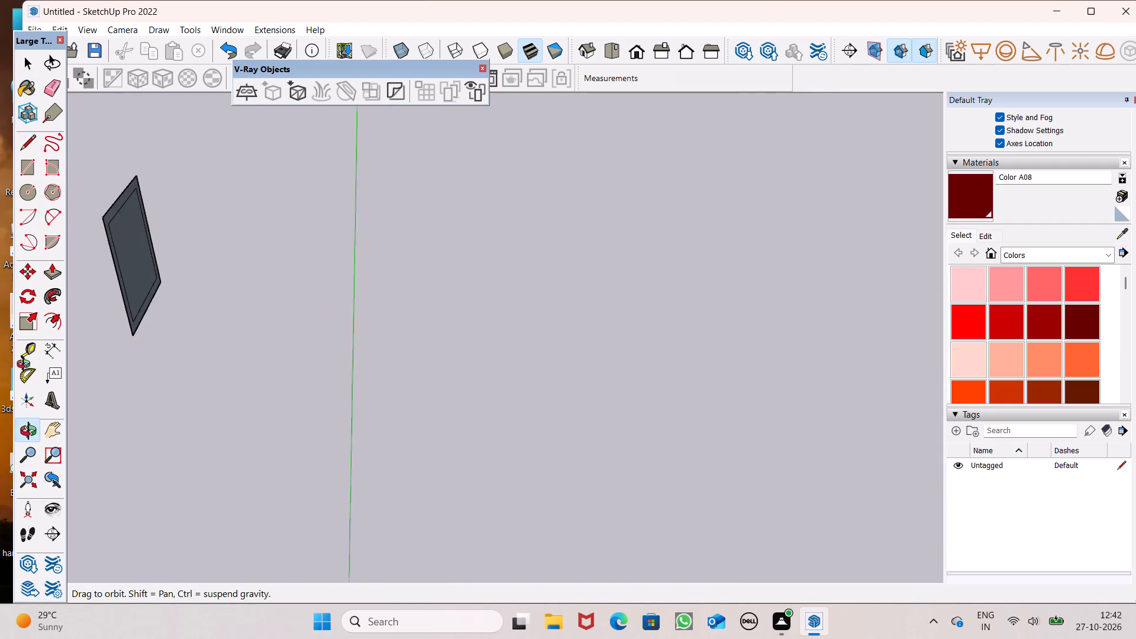
middle_drag(26, 366, 25, 364)
scroll(102, 343, up, 7)
click(200, 264)
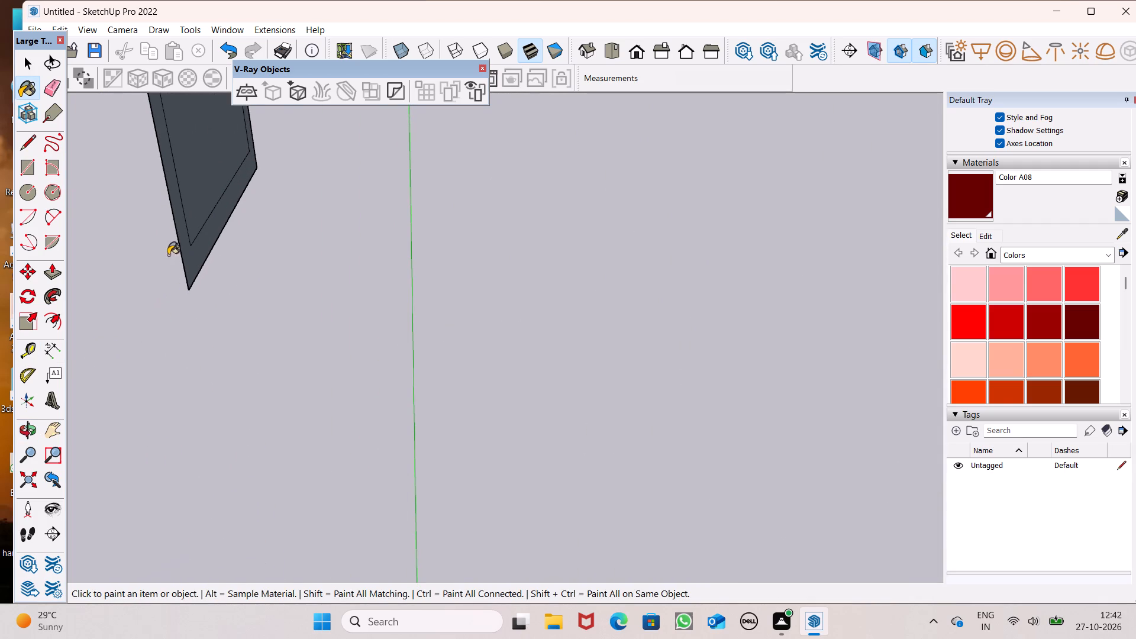
Push/Pull the square's border into a solid frame, about 1 5/16" out on its back and about 1 1/2" on its front.
click(50, 274)
scroll(199, 268, up, 4)
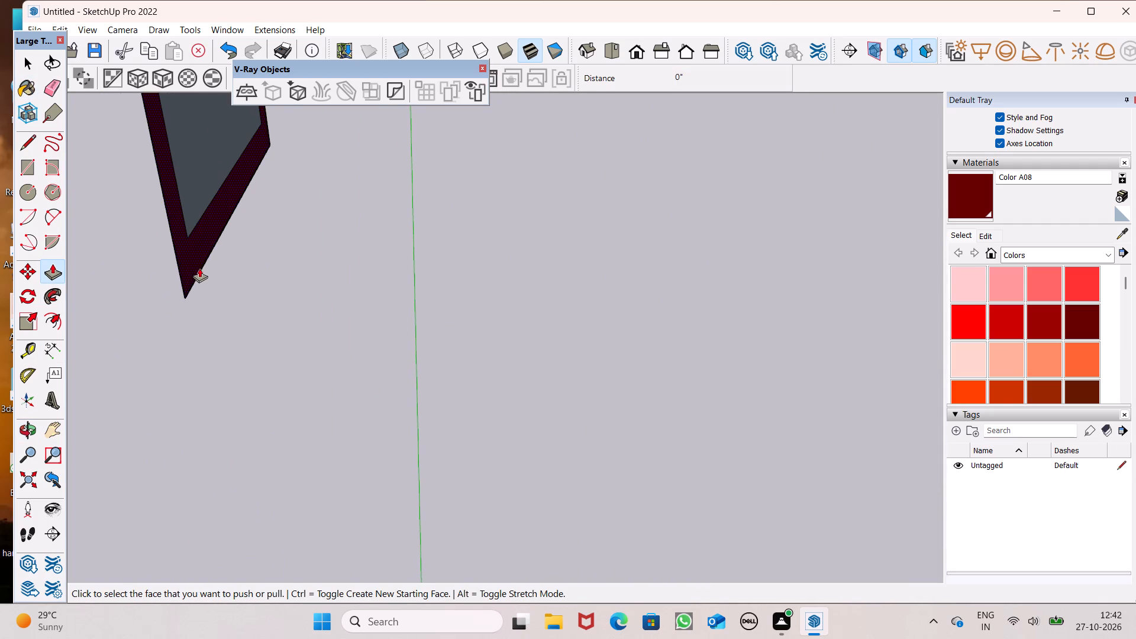
drag(183, 268, 193, 271)
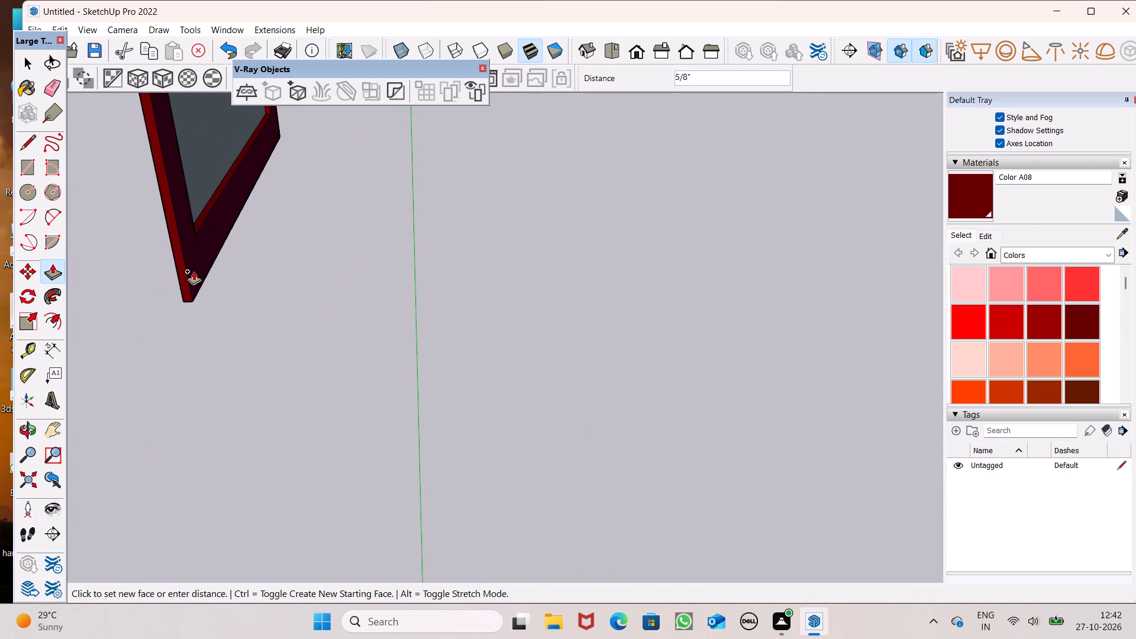
drag(193, 271, 205, 277)
scroll(209, 279, down, 3)
middle_drag(155, 315, 385, 301)
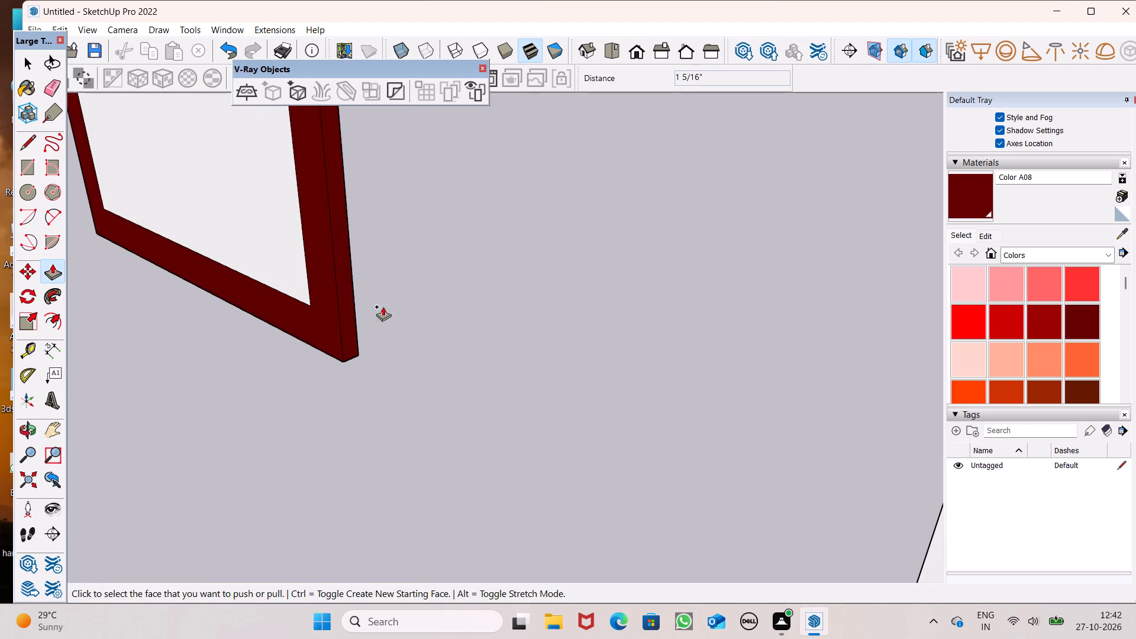
drag(331, 322, 317, 340)
key(space)
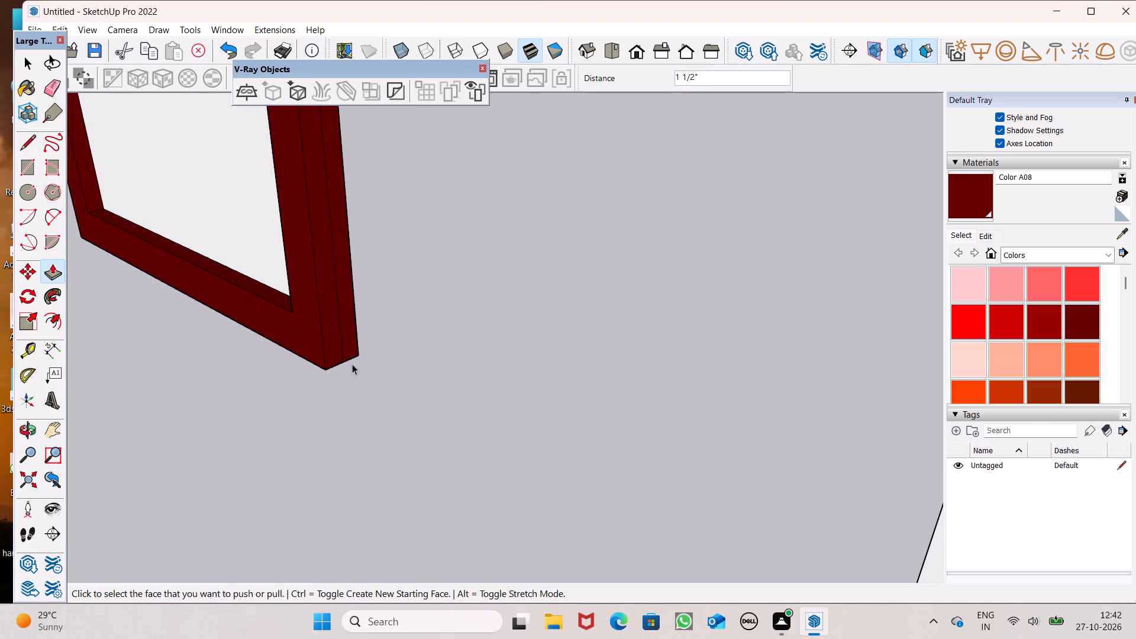
Paint the centre pane inside the square frame with Translucent Glass Gray from the Glass and Mirrors collection.
scroll(441, 335, down, 5)
middle_drag(453, 348, 404, 366)
scroll(404, 366, up, 1)
scroll(365, 289, down, 6)
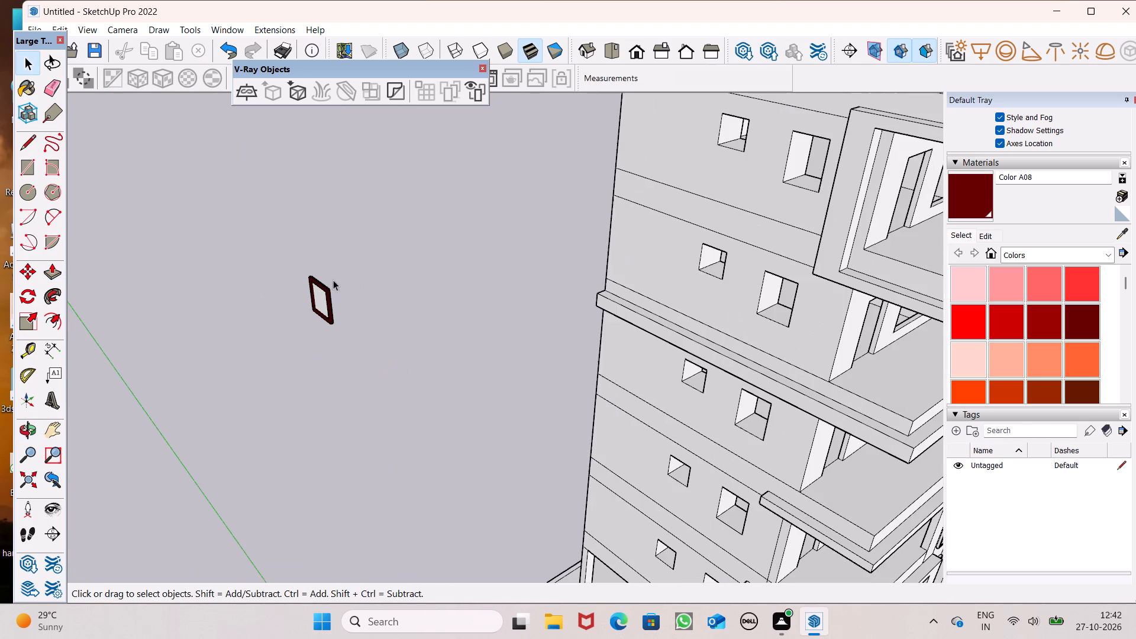
scroll(333, 280, down, 1)
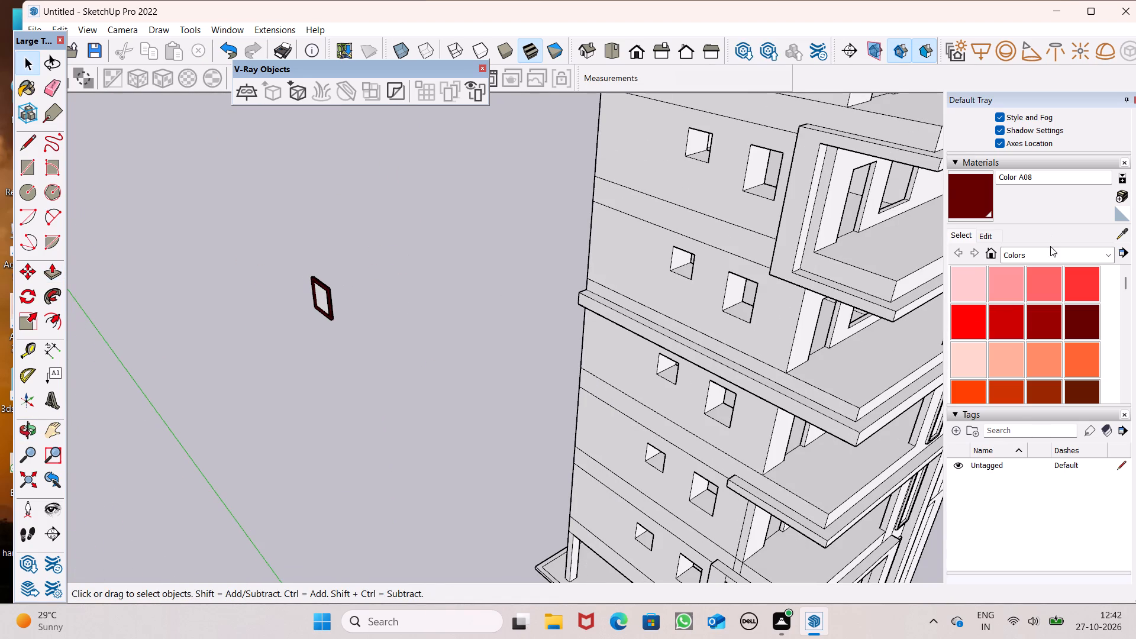
click(1050, 249)
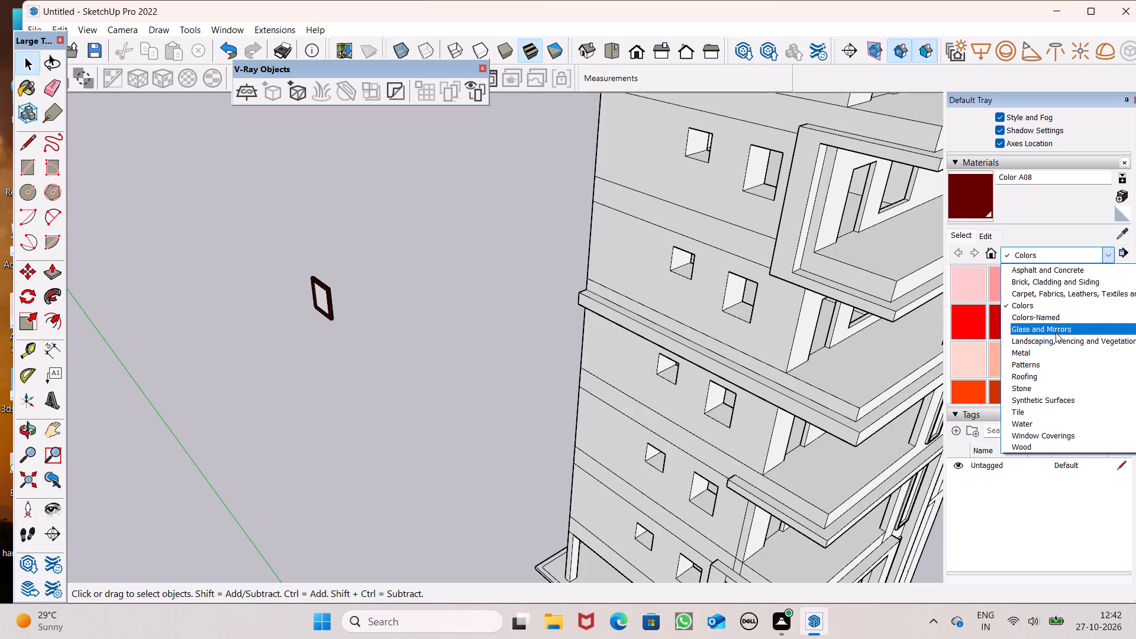
click(1056, 333)
click(1080, 330)
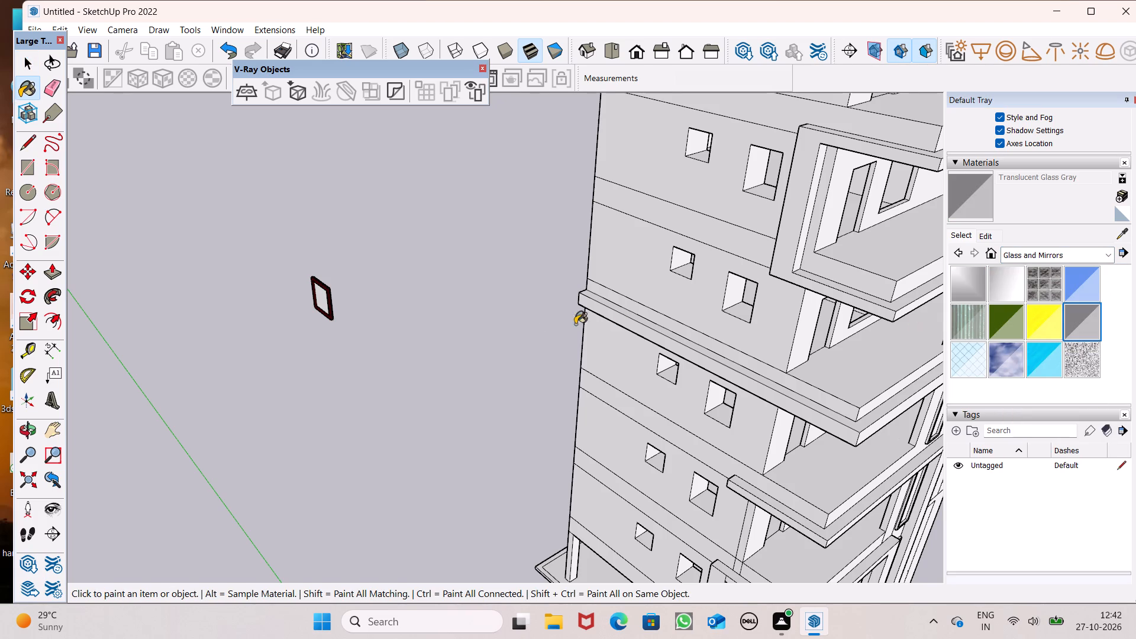
scroll(374, 331, up, 6)
scroll(264, 284, up, 5)
click(267, 272)
middle_drag(325, 306, 327, 306)
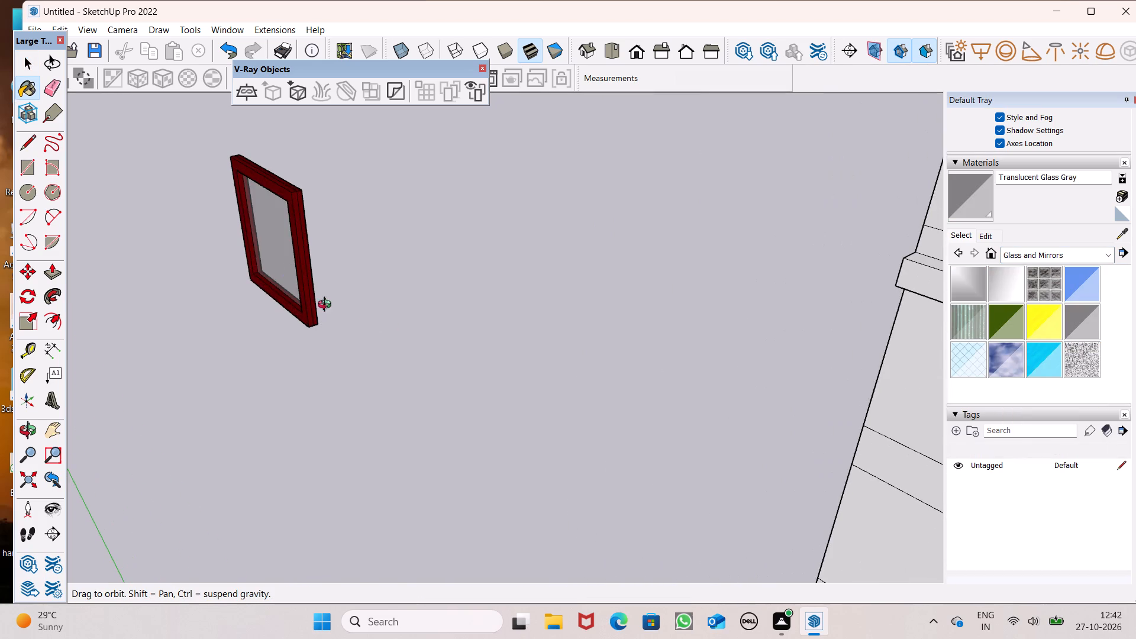
middle_drag(327, 306, 421, 290)
scroll(421, 290, up, 1)
key(space)
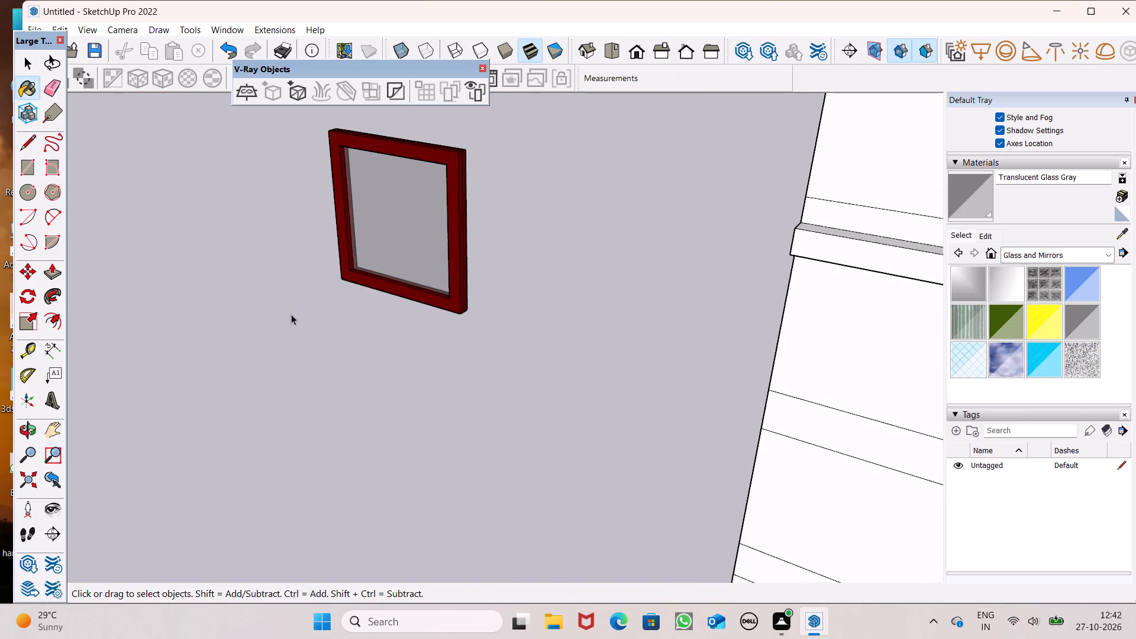
Paint the slotted panel's remaining white outer side with Color A08 from the Colors collection.
scroll(285, 317, down, 7)
scroll(189, 298, down, 12)
middle_click(484, 303)
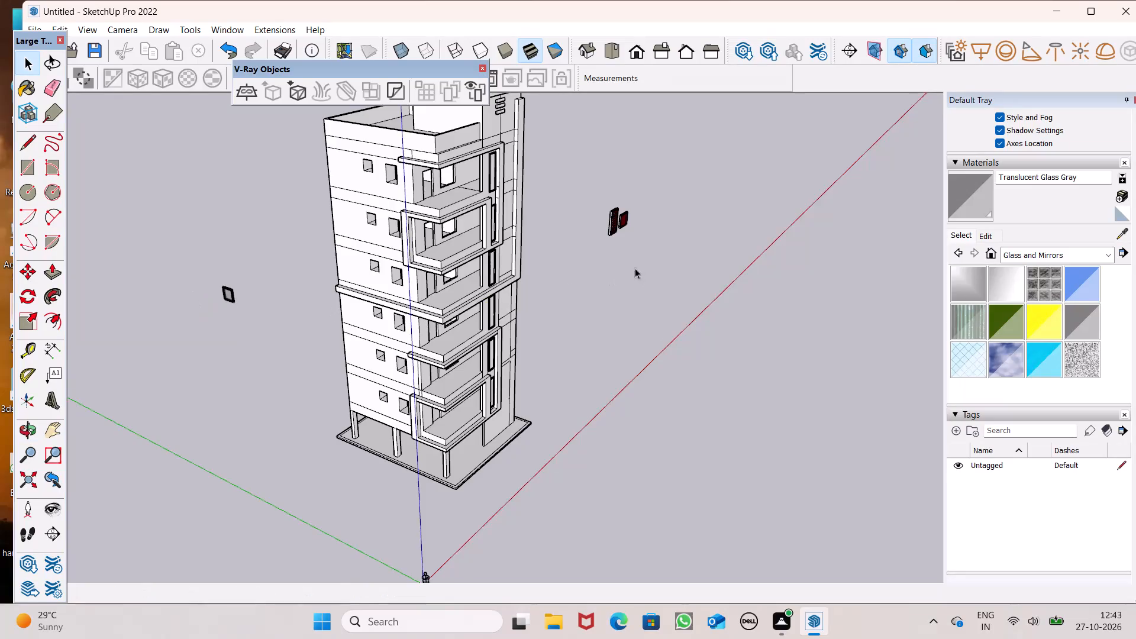
scroll(619, 248, up, 7)
scroll(618, 191, up, 14)
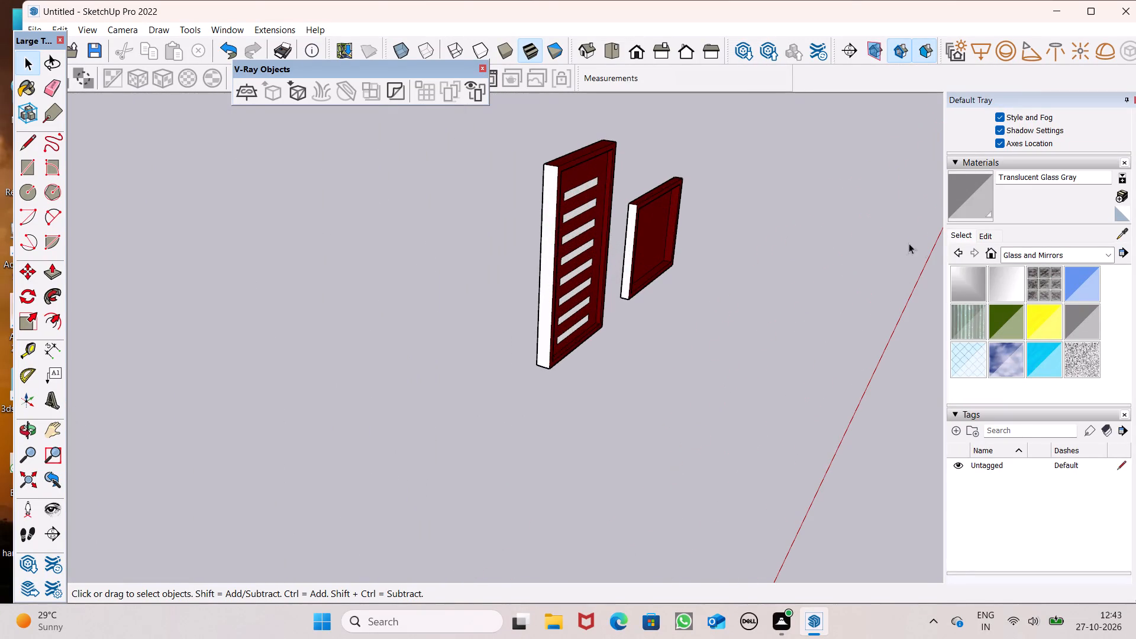
click(1023, 256)
click(1050, 305)
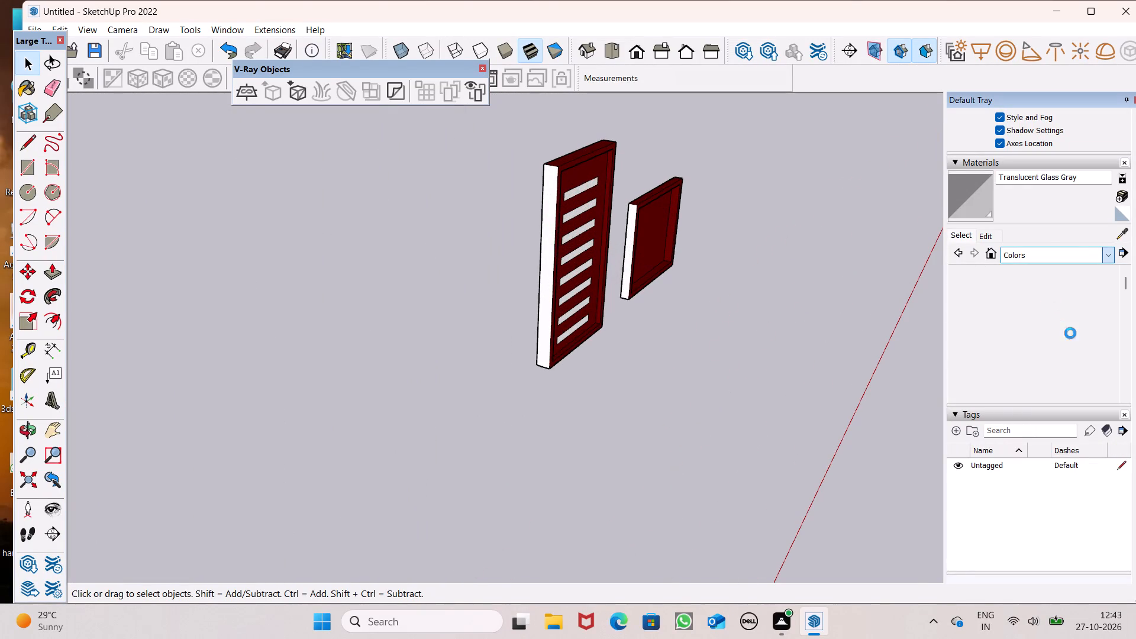
click(1080, 325)
scroll(579, 313, up, 1)
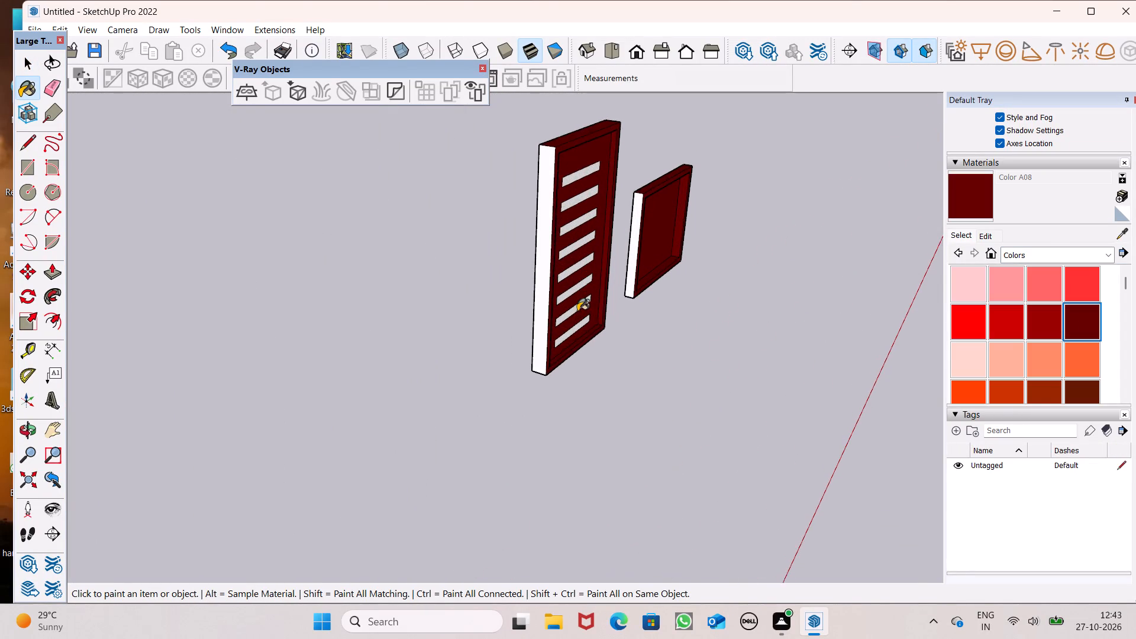
scroll(577, 311, up, 4)
click(523, 276)
Paint the plain panel's remaining white outer side with Color A08.
middle_drag(538, 295, 376, 371)
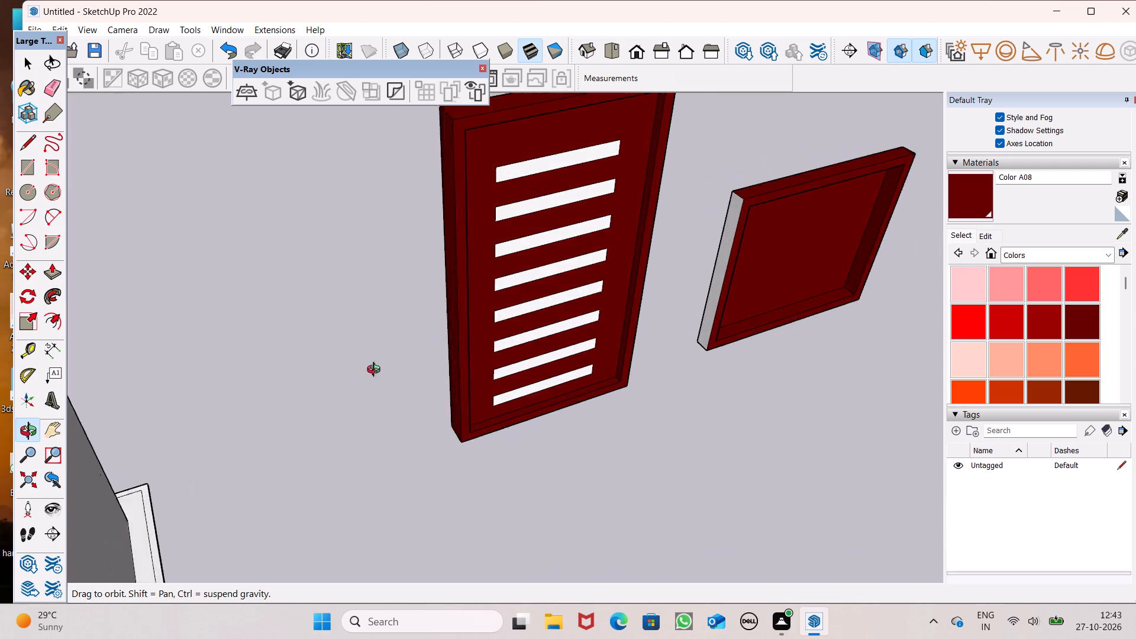
middle_drag(376, 371, 412, 375)
scroll(576, 317, up, 7)
scroll(528, 331, down, 5)
scroll(467, 354, down, 14)
scroll(421, 354, up, 7)
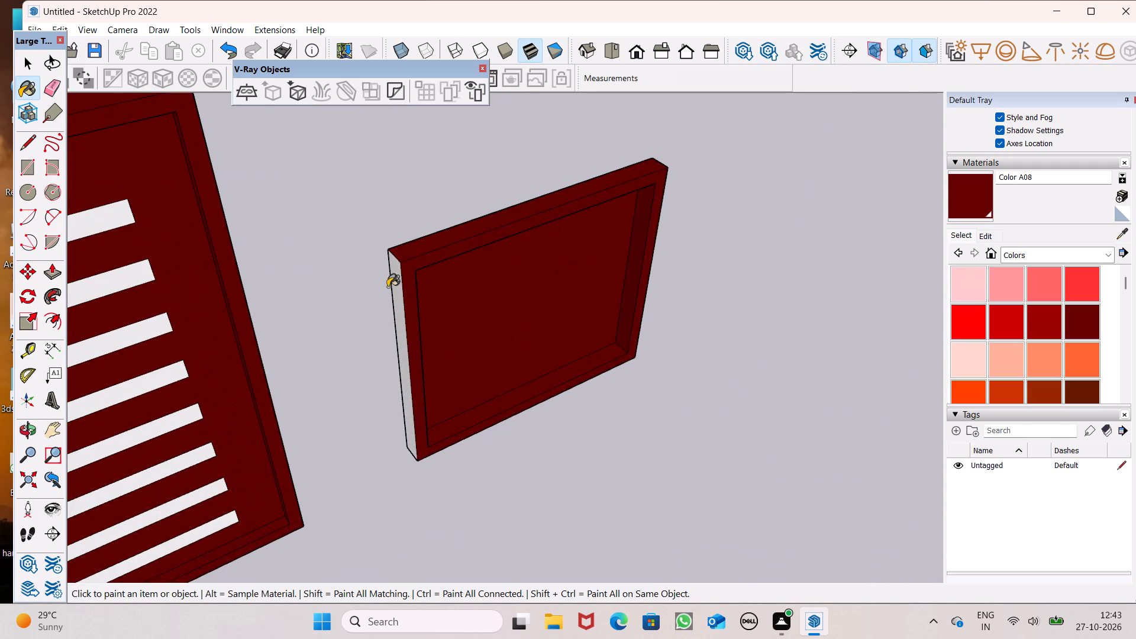
scroll(400, 272, up, 15)
click(388, 260)
Examine the slotted and plain panels from all around for any faces still unpainted.
middle_drag(410, 296, 598, 319)
scroll(493, 253, down, 6)
scroll(350, 256, down, 7)
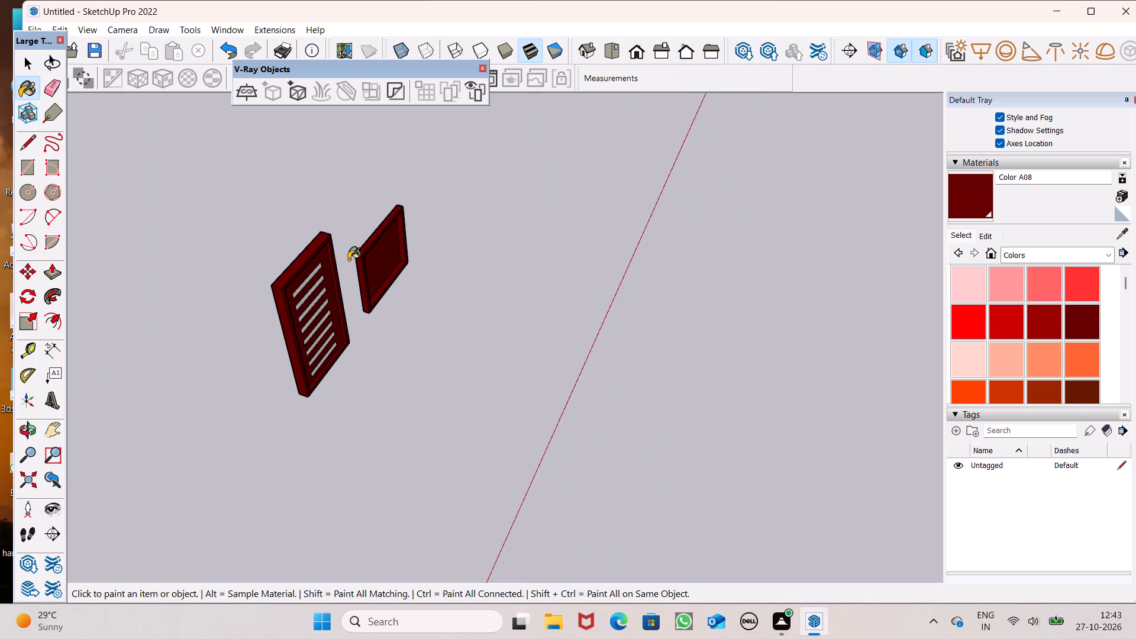
scroll(348, 260, down, 3)
middle_drag(335, 273, 606, 260)
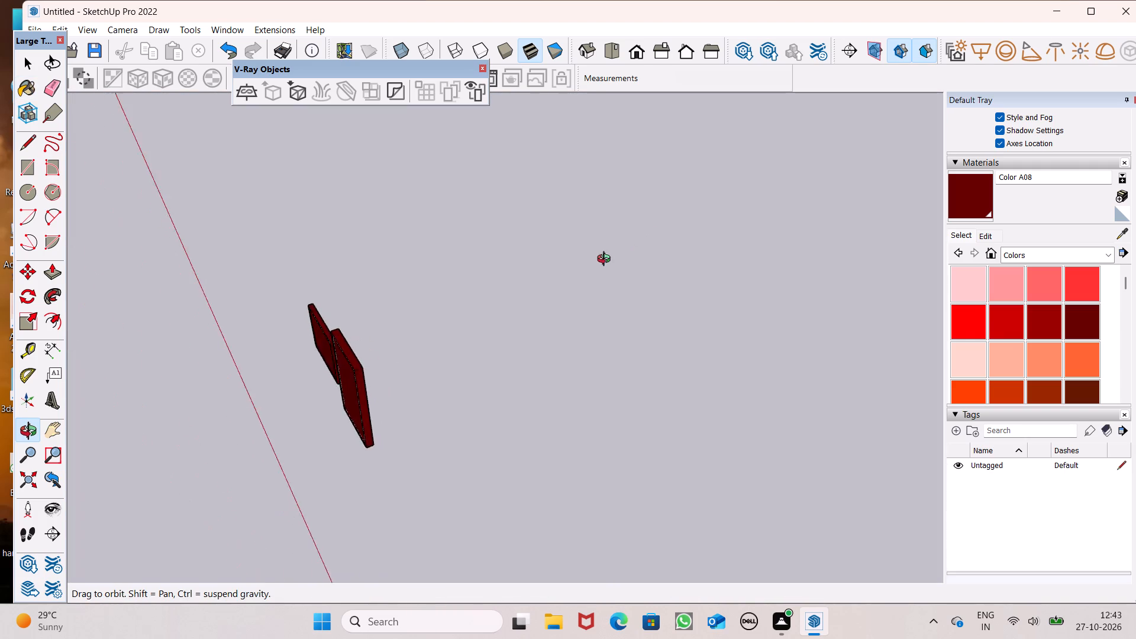
middle_drag(606, 260, 598, 262)
scroll(420, 357, up, 8)
middle_drag(279, 477, 0, 208)
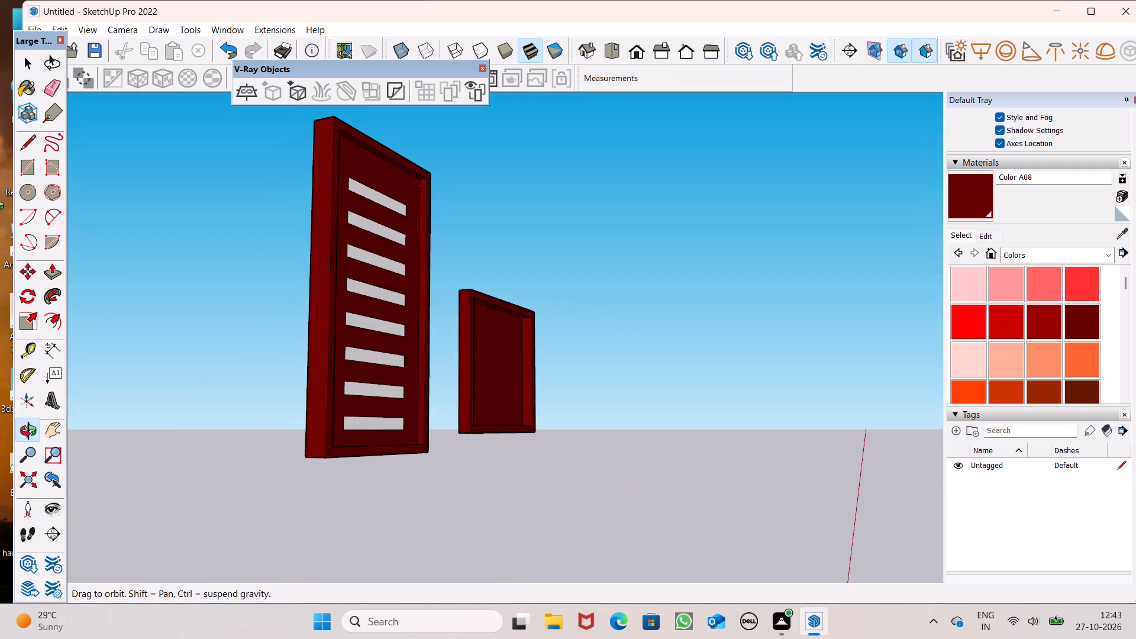
middle_drag(0, 208, 0, 206)
middle_drag(337, 369, 251, 435)
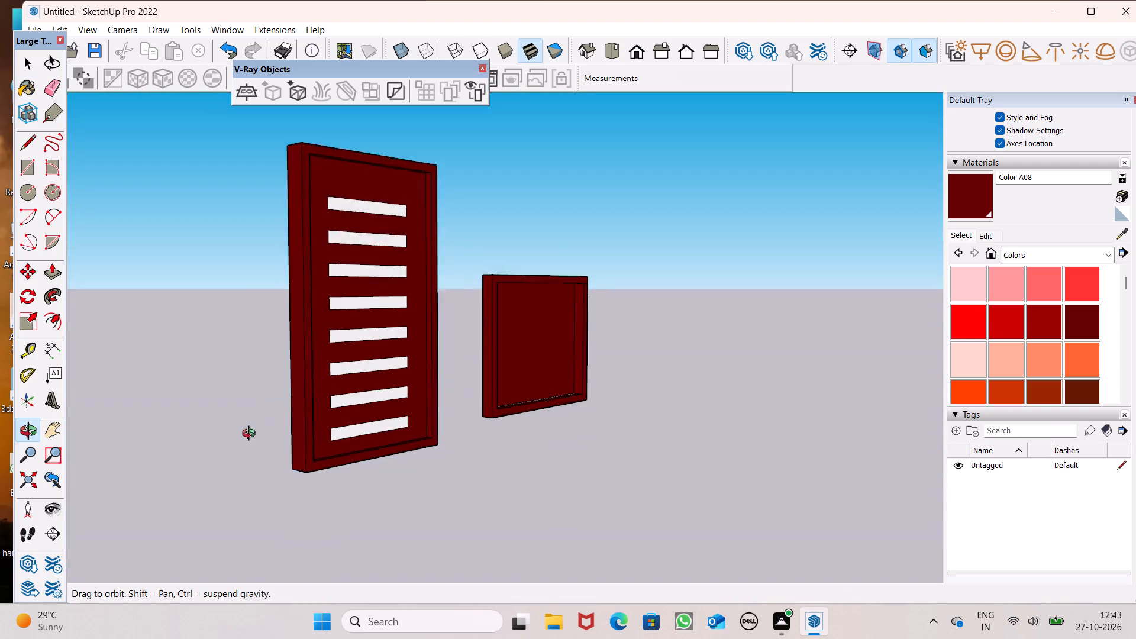
middle_drag(251, 435, 189, 469)
middle_drag(469, 425, 210, 525)
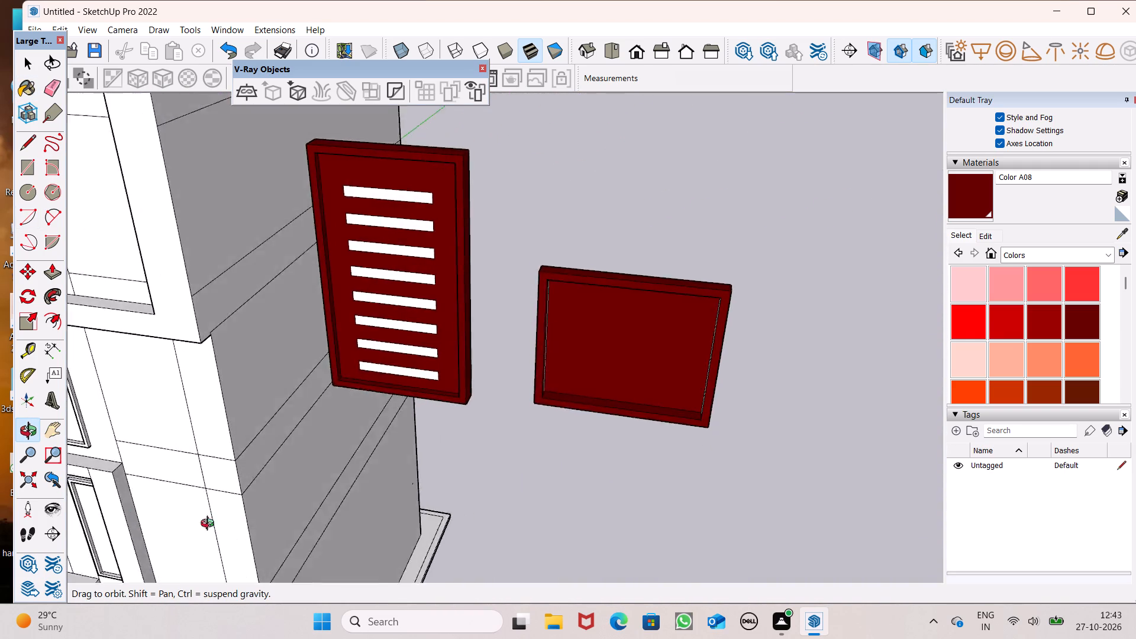
middle_drag(210, 525, 235, 521)
scroll(235, 524, up, 1)
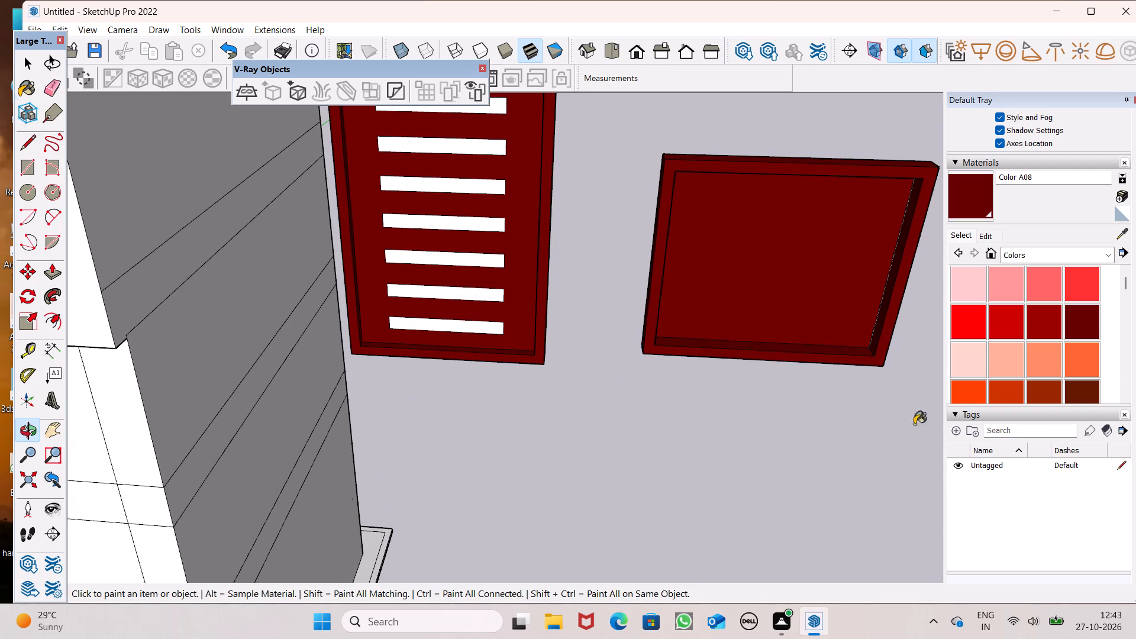
Change Color A08 to a dark brown with RGB 89, 48, 0.
click(989, 234)
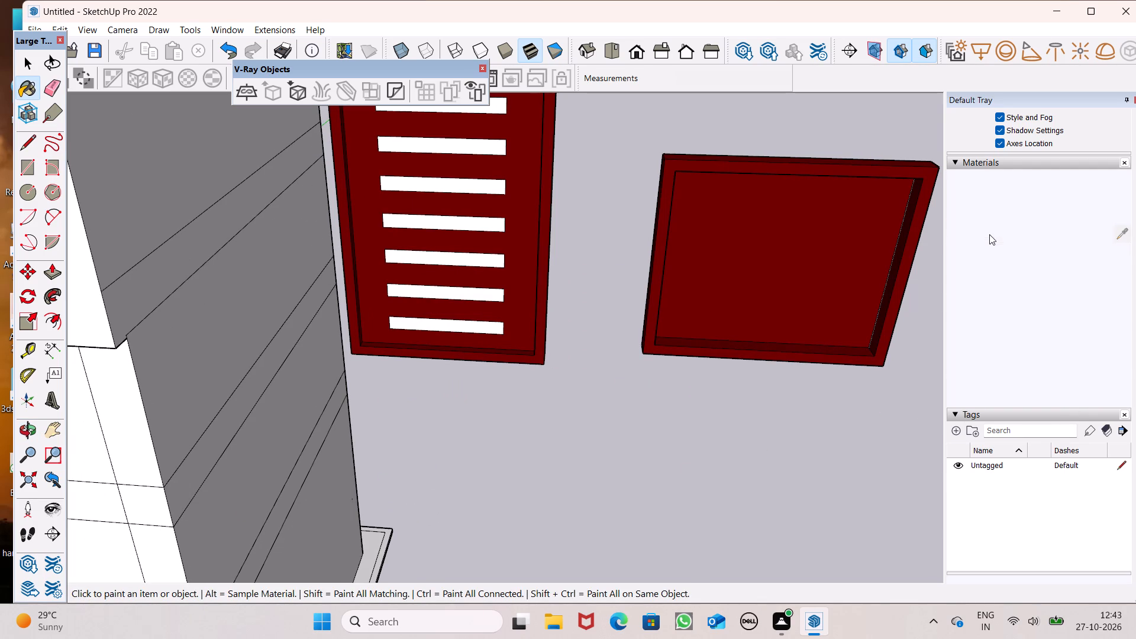
click(985, 309)
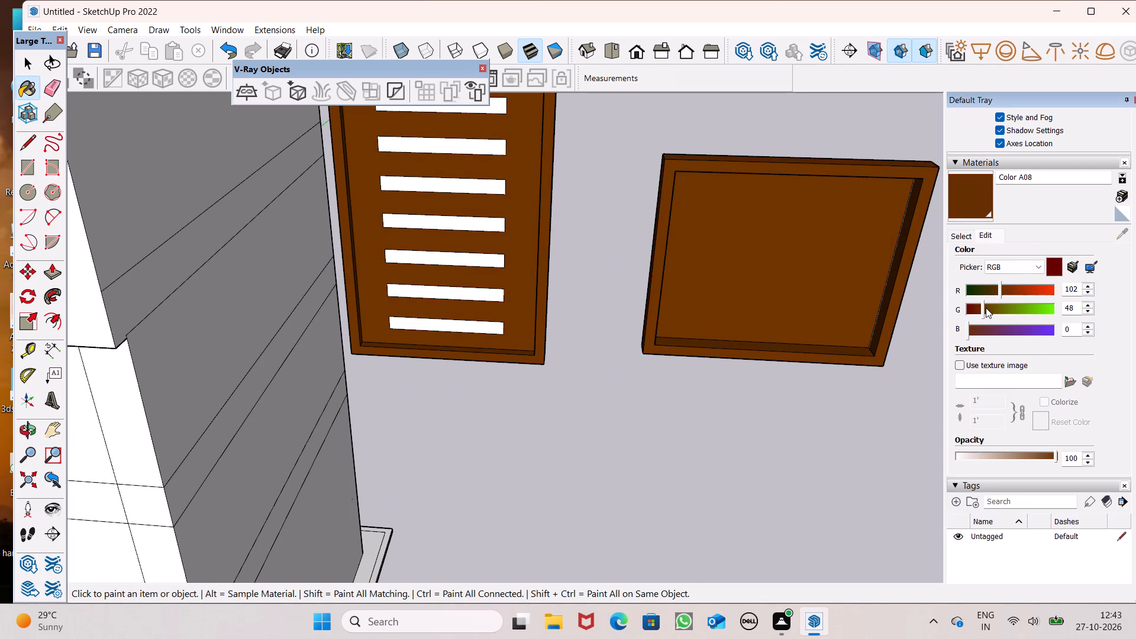
click(999, 289)
scroll(718, 342, down, 8)
scroll(646, 444, down, 7)
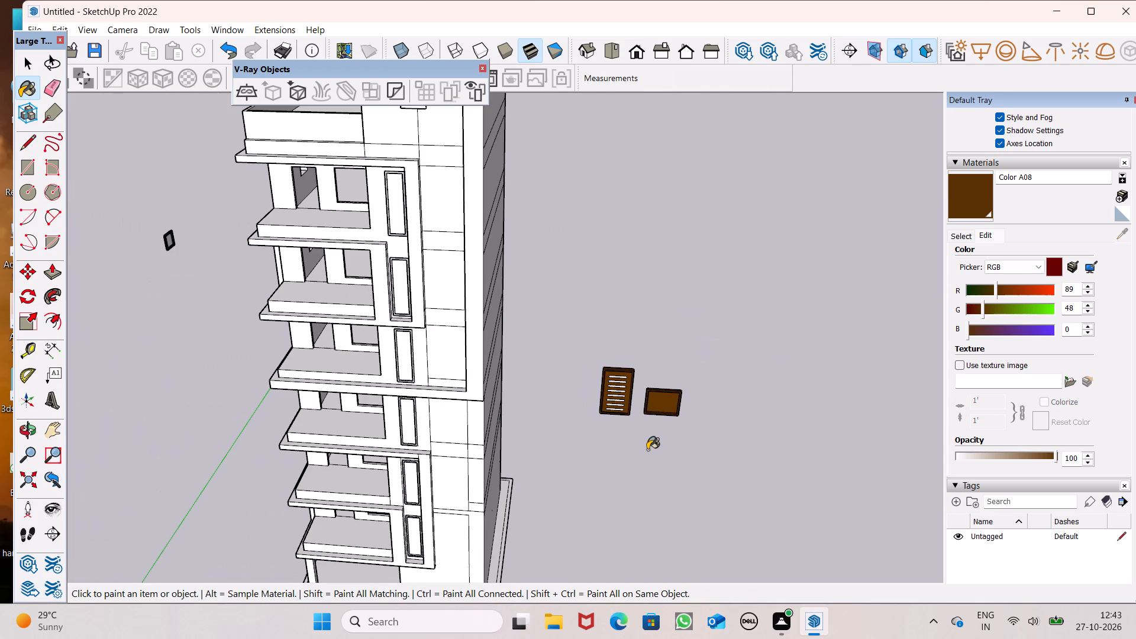
scroll(647, 449, up, 2)
key(space)
scroll(648, 415, up, 7)
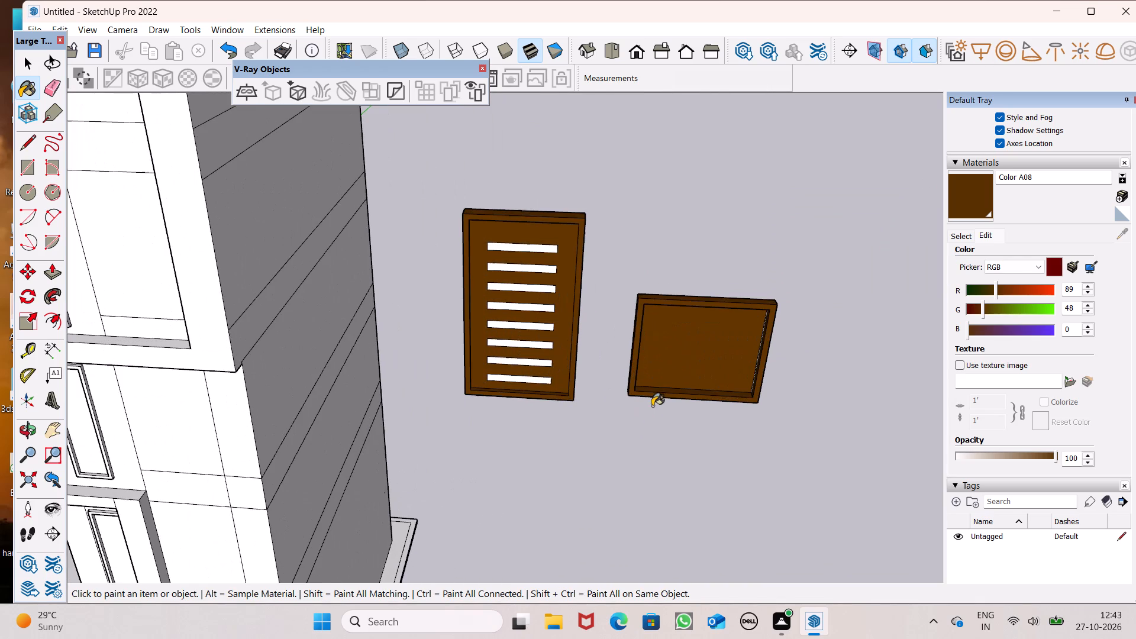
key(space)
click(711, 446)
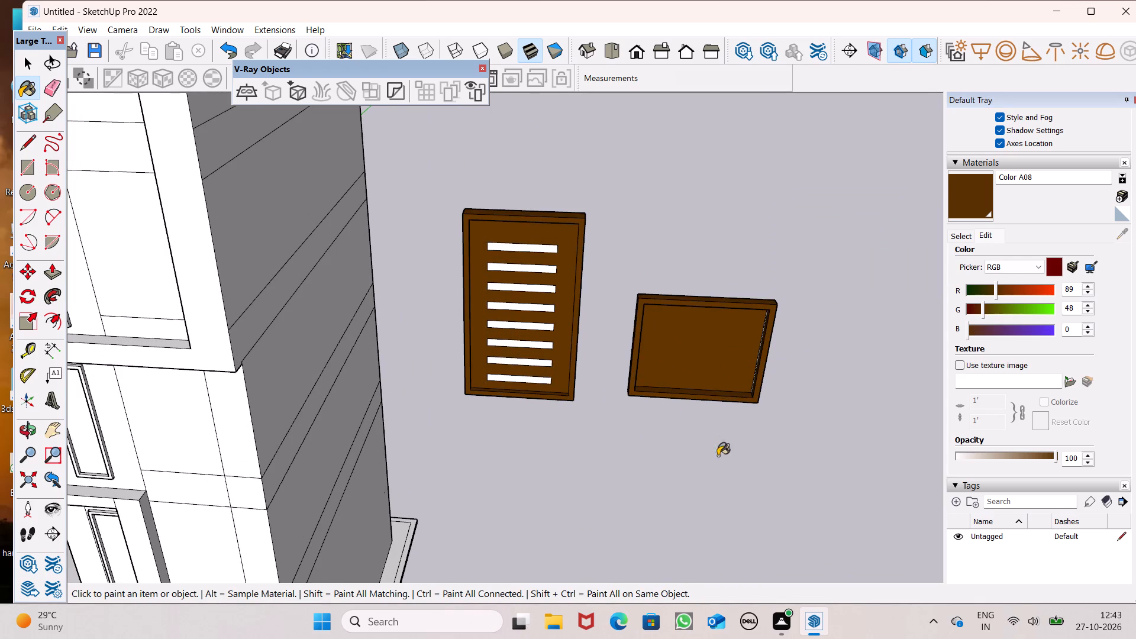
key(space)
click(766, 467)
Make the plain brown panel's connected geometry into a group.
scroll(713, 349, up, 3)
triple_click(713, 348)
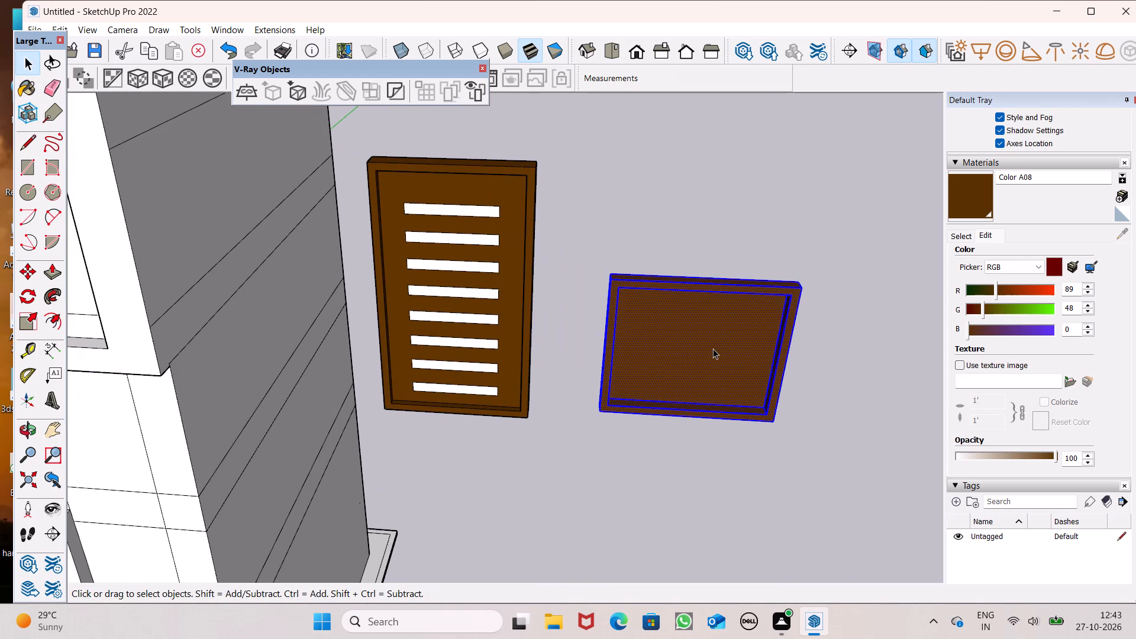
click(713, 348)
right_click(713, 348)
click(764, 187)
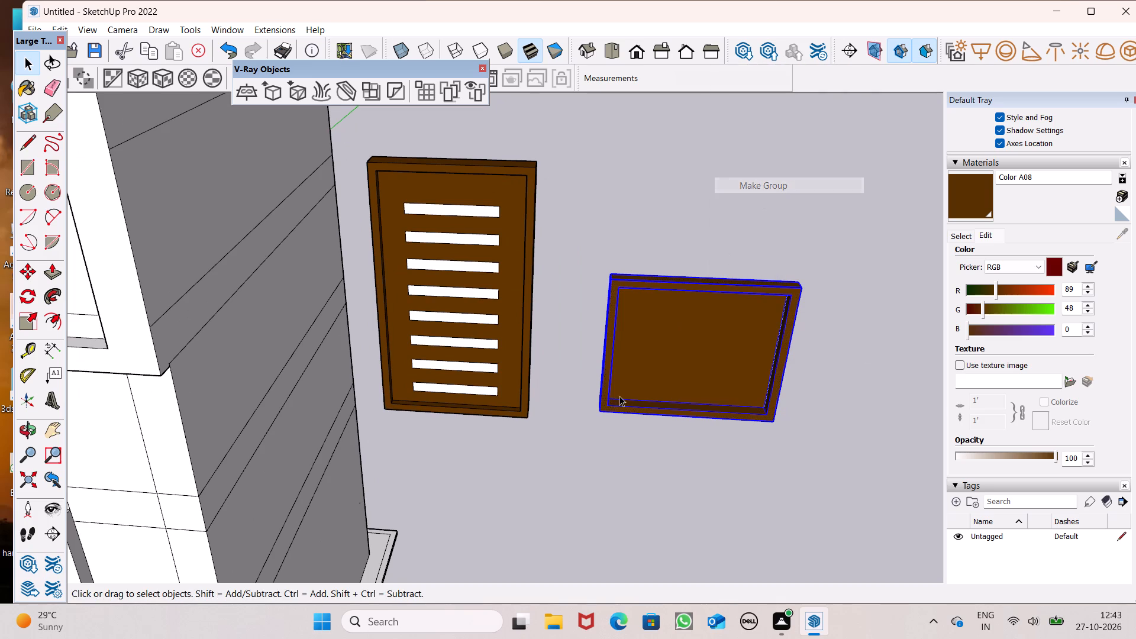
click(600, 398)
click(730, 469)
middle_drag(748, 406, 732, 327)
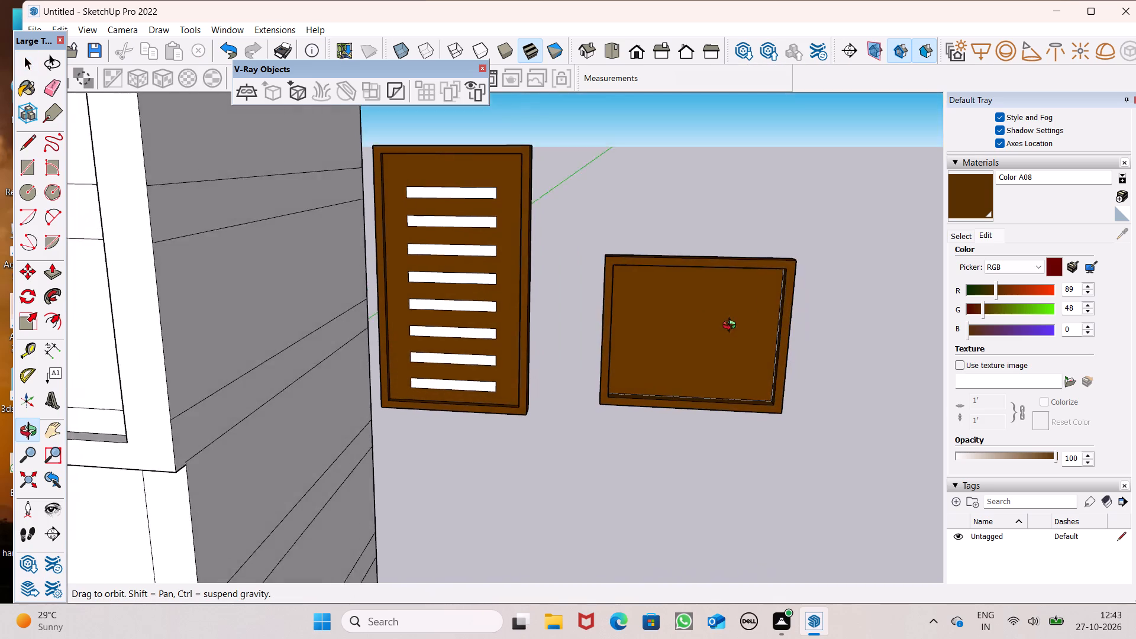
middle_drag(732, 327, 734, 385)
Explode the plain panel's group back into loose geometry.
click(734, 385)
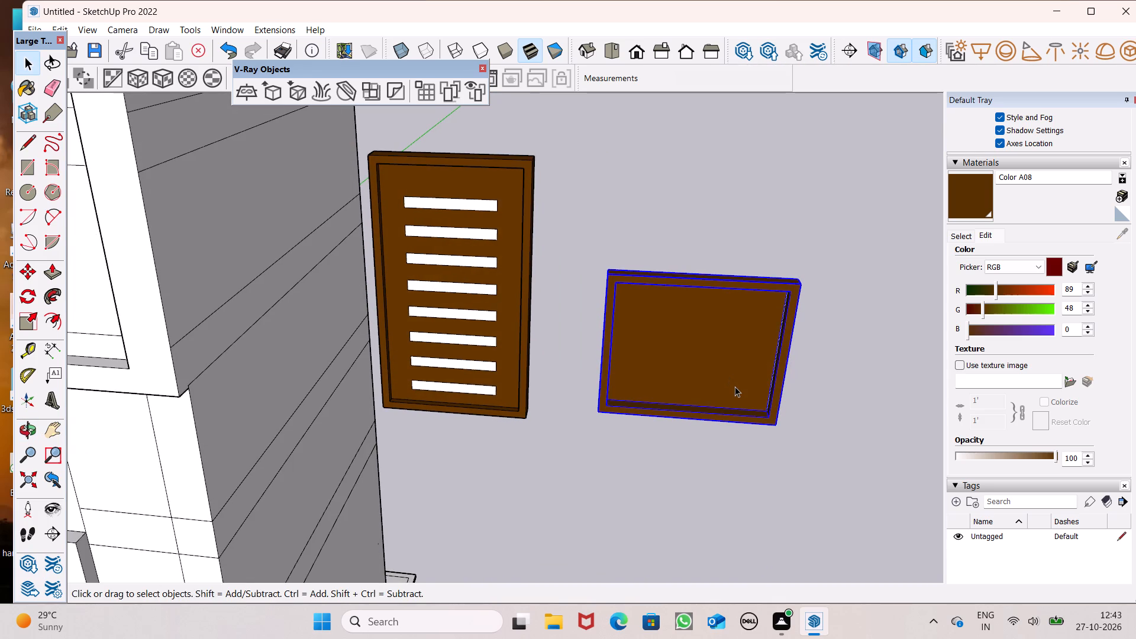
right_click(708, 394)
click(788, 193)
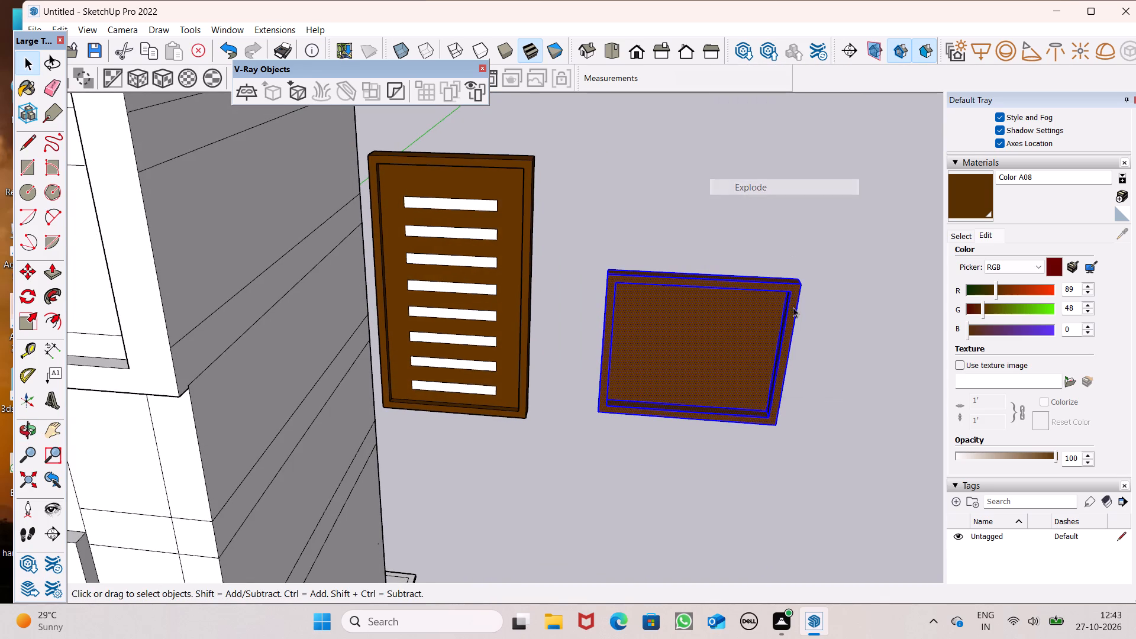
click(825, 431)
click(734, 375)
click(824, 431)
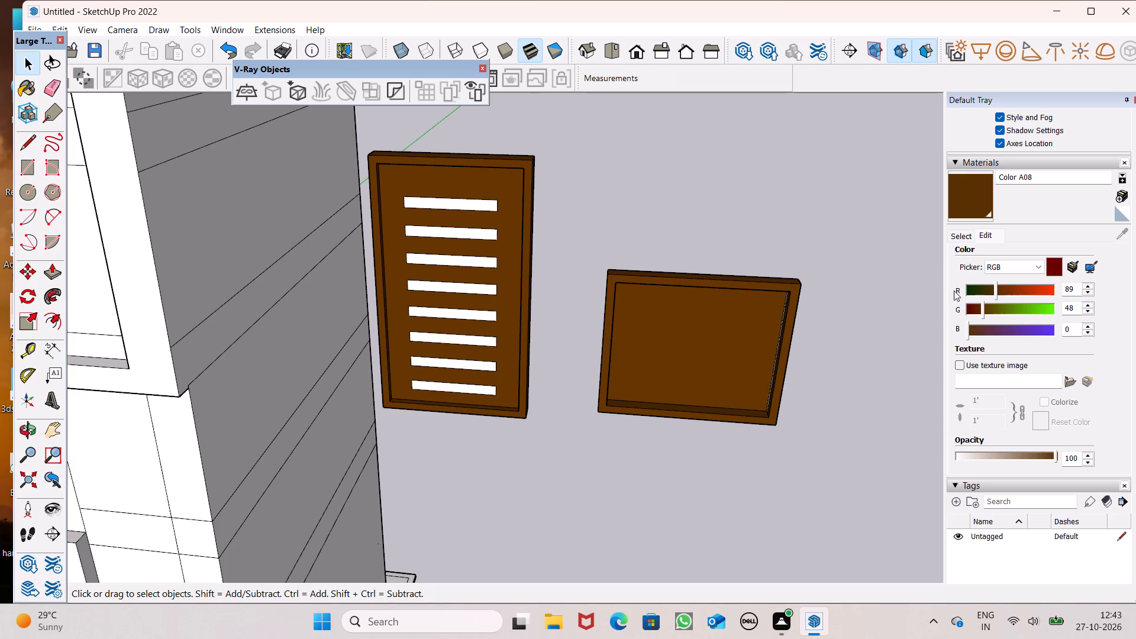
Paint the plain panel's recessed centre face with Translucent Glass Gray from the Glass and Mirrors collection.
click(957, 237)
click(1028, 254)
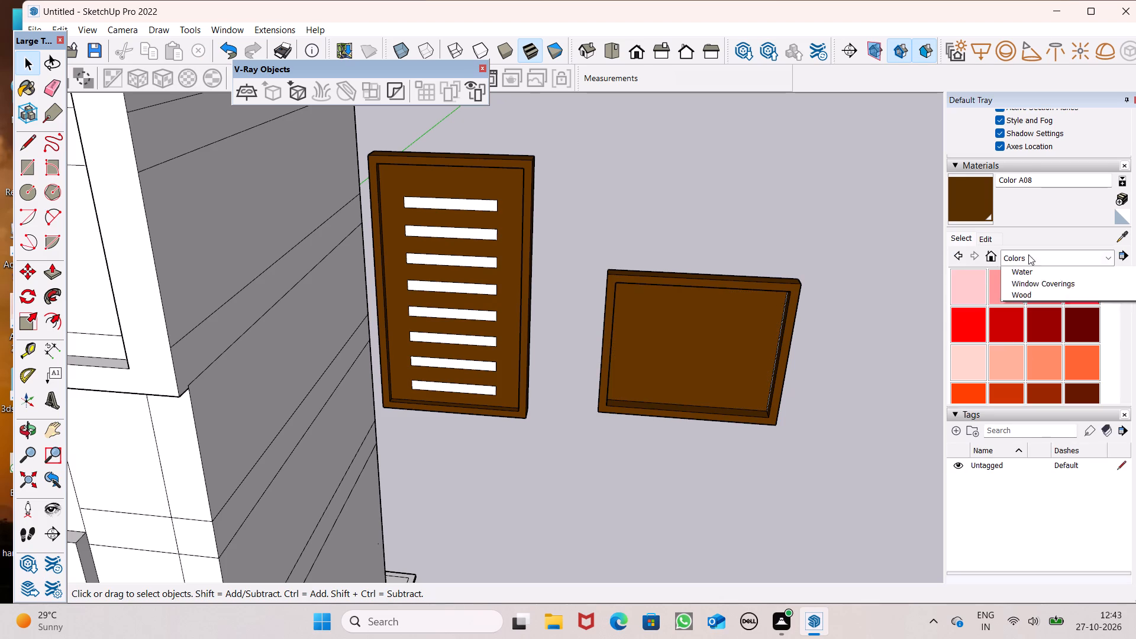
click(1036, 330)
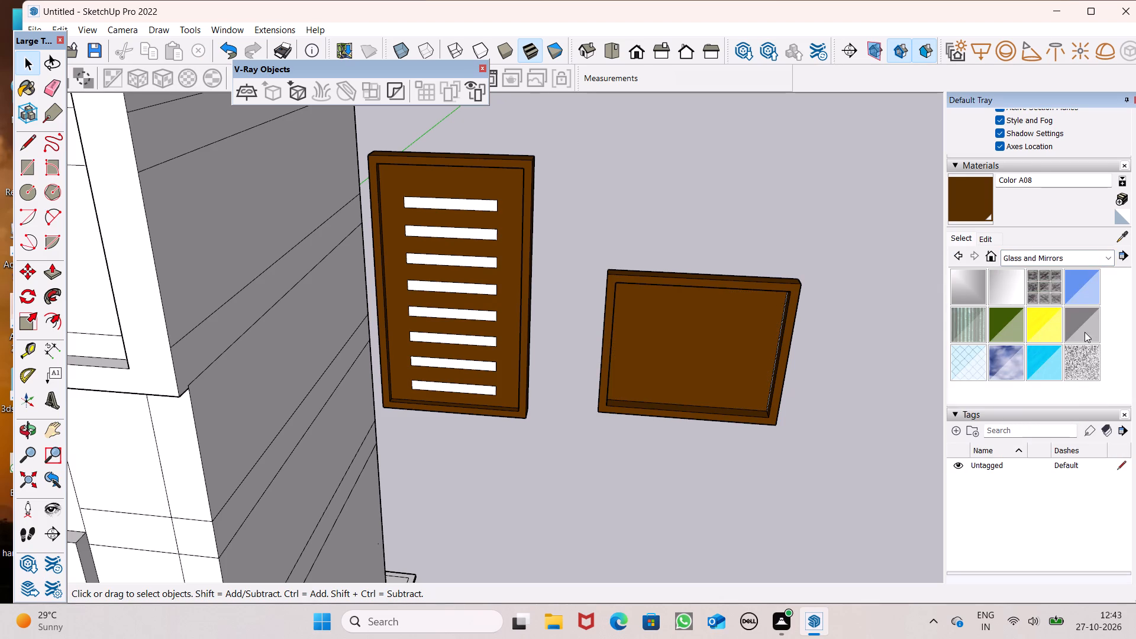
click(1085, 332)
click(738, 358)
key(space)
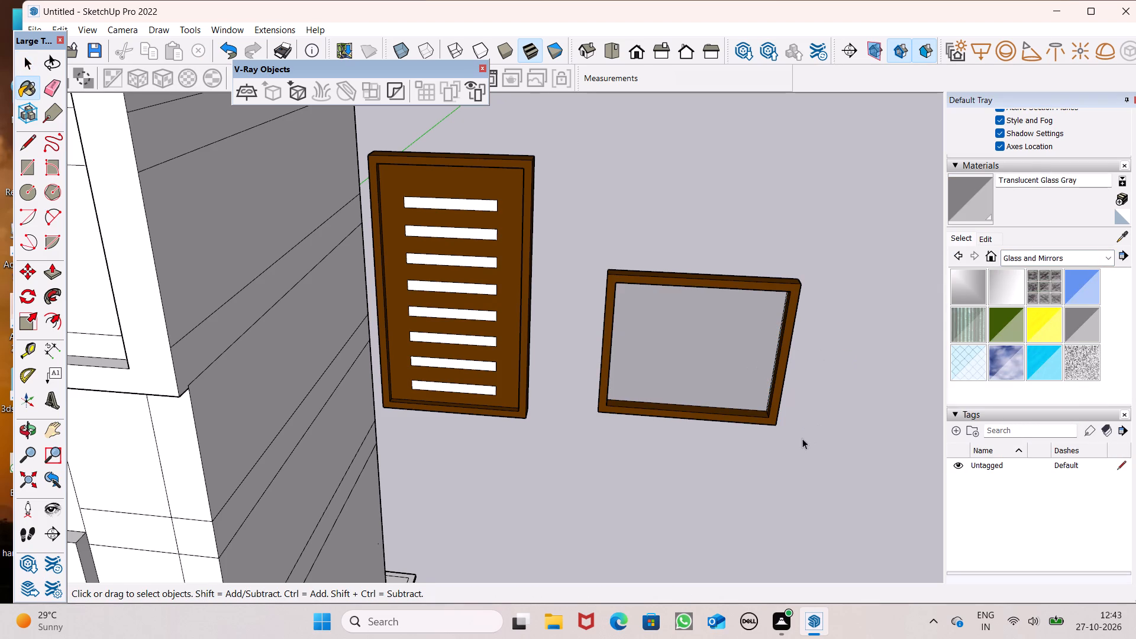
click(801, 453)
middle_drag(750, 460, 756, 472)
scroll(756, 472, up, 1)
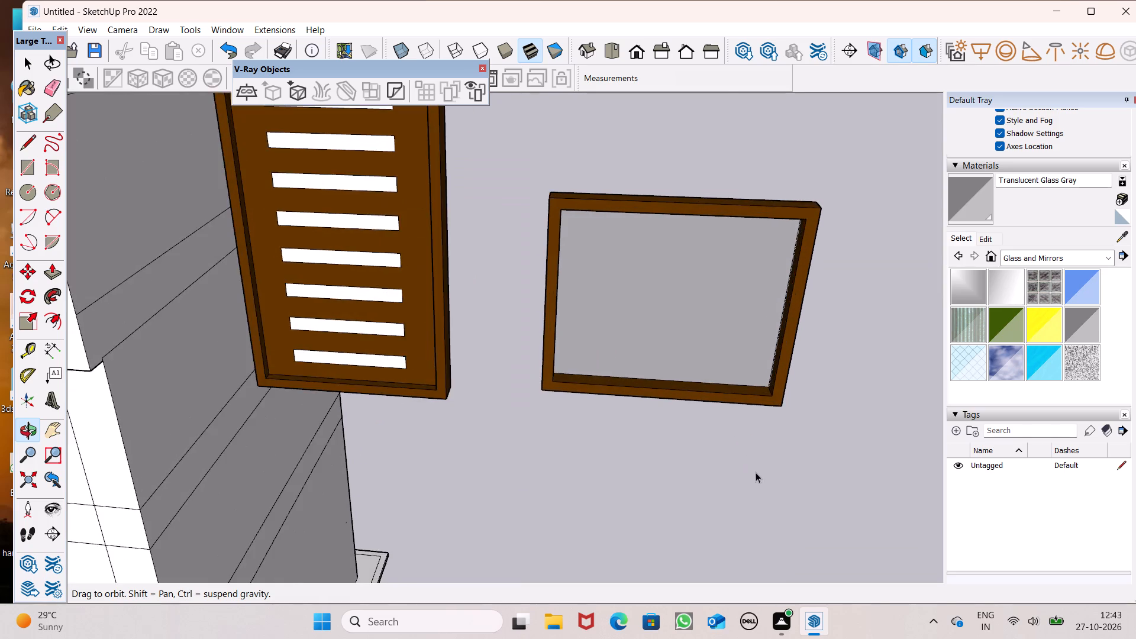
Group the glazed rectangular panel's frame and glass beside the slotted panel.
scroll(756, 472, down, 2)
triple_click(683, 383)
double_click(684, 383)
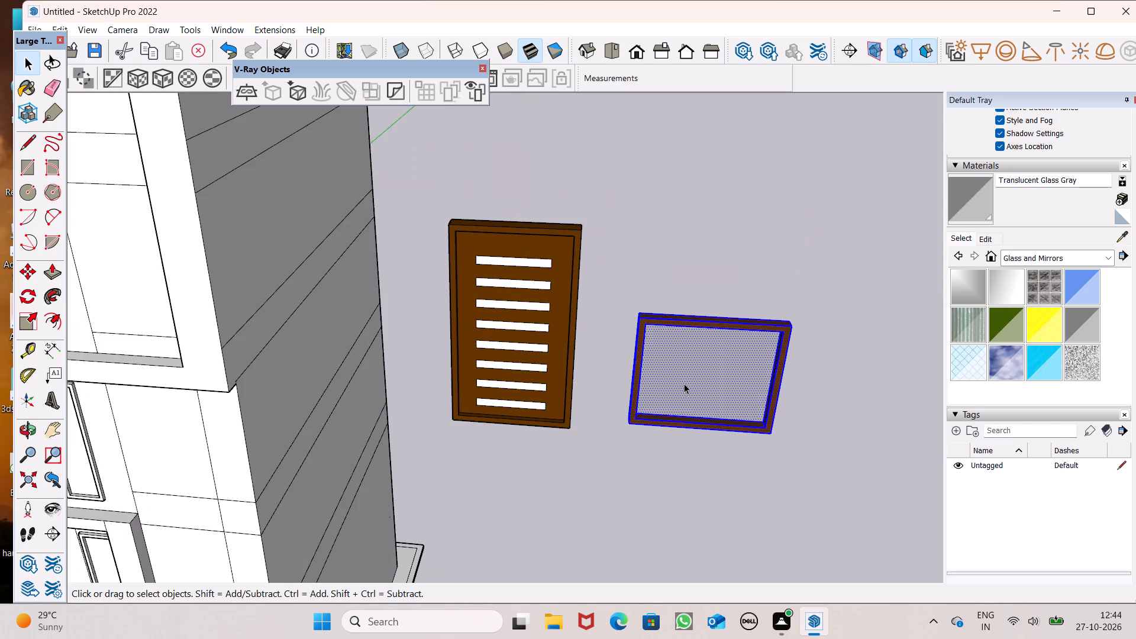
right_click(684, 383)
click(751, 219)
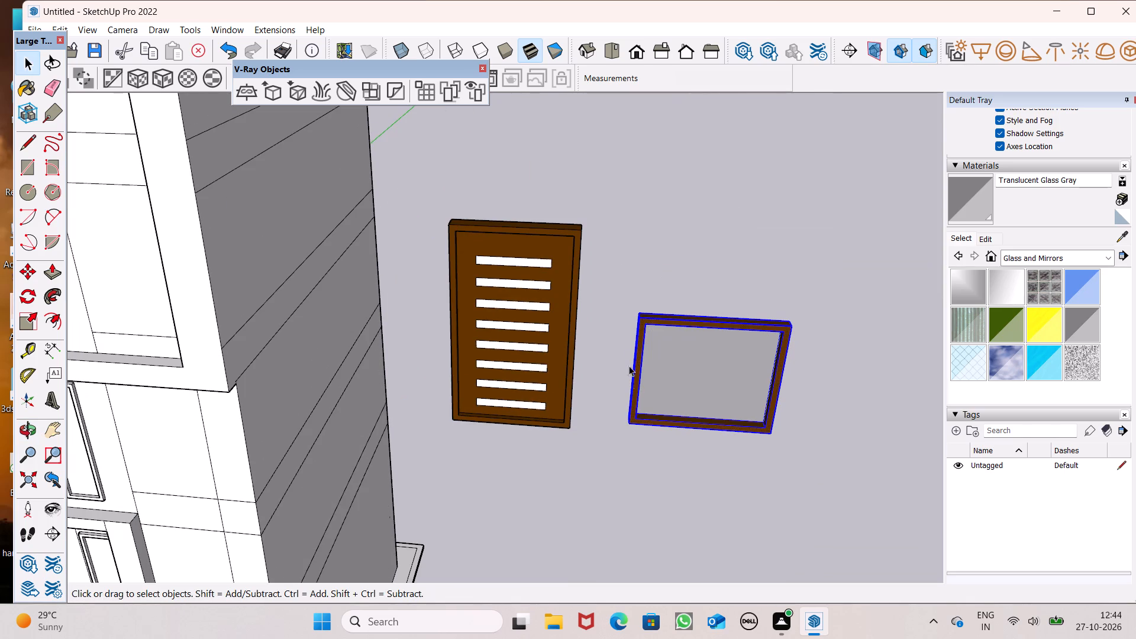
drag(610, 423, 608, 416)
Group all the geometry of the slotted brown panel.
triple_click(556, 393)
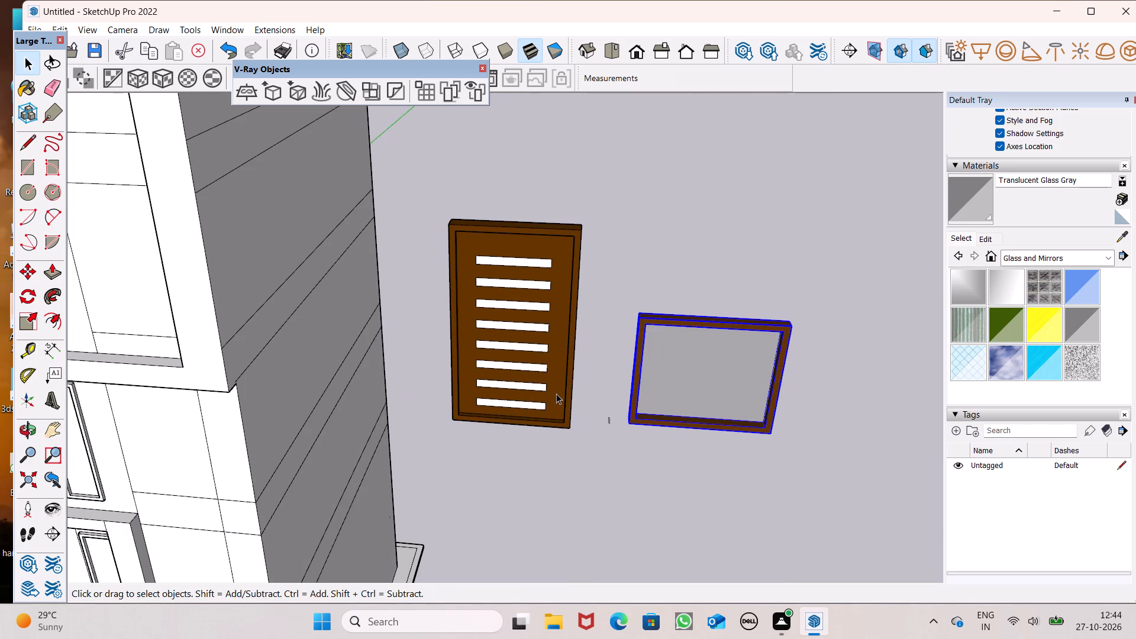
click(556, 393)
right_click(556, 393)
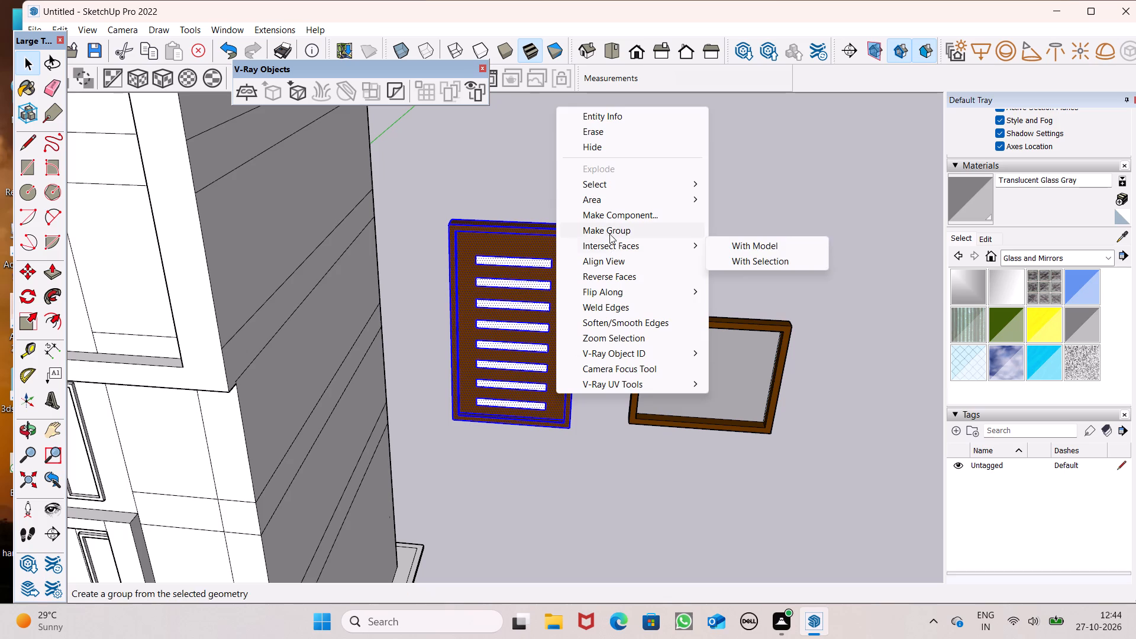
click(611, 228)
click(594, 433)
click(557, 419)
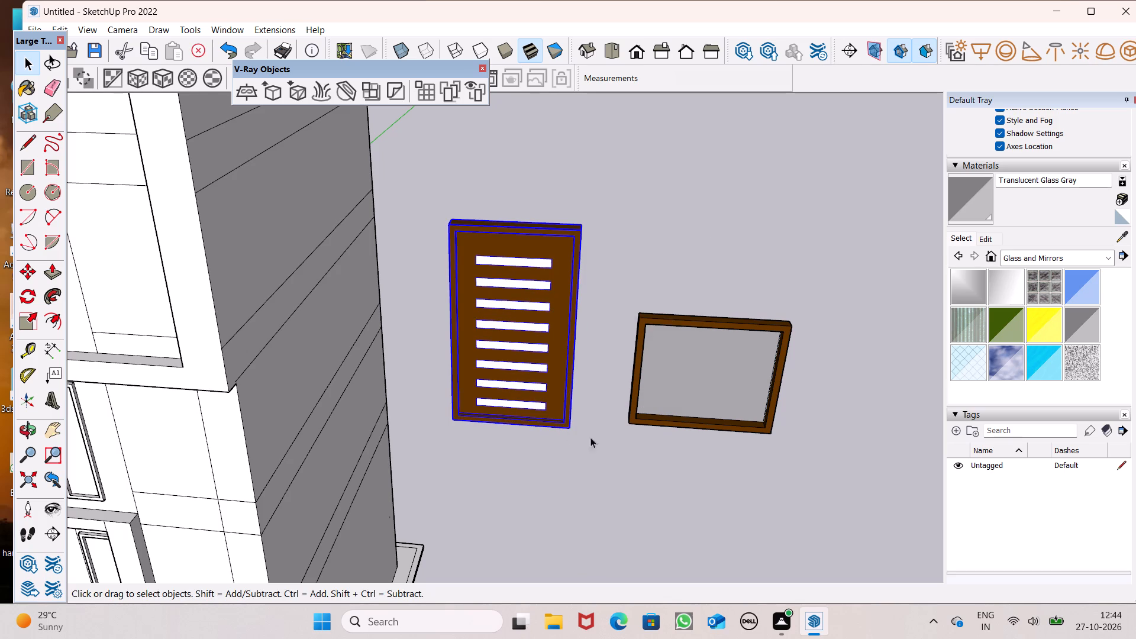
click(657, 400)
scroll(751, 372, down, 14)
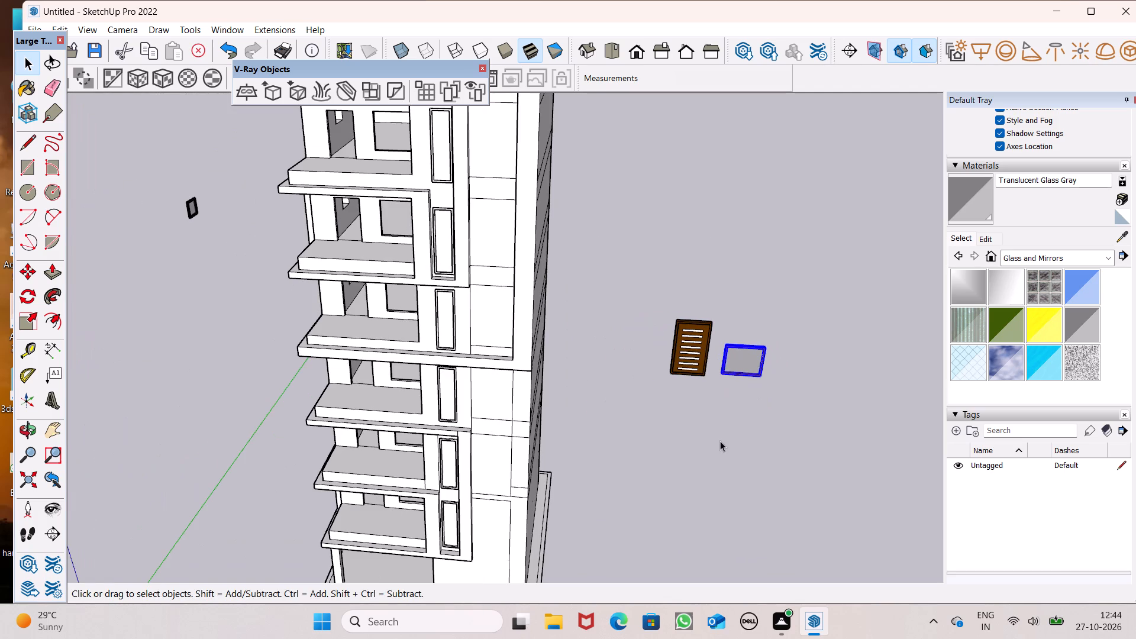
click(720, 435)
scroll(423, 357, down, 5)
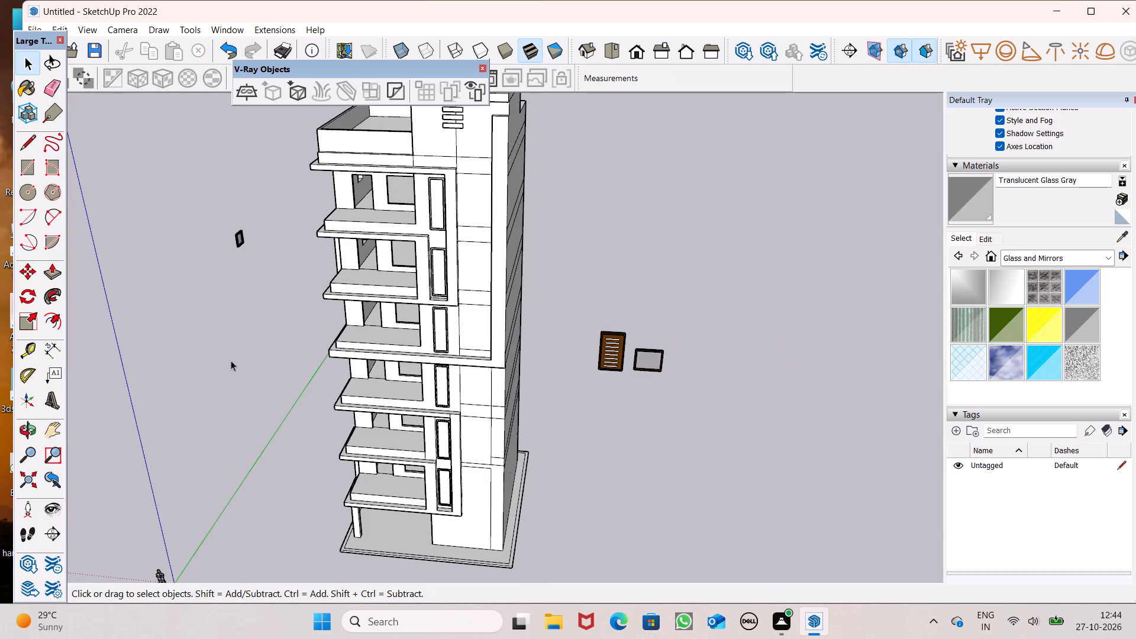
Group the frame and glass of the separate glazed window on the far side of the building.
scroll(210, 314, up, 9)
scroll(359, 240, up, 7)
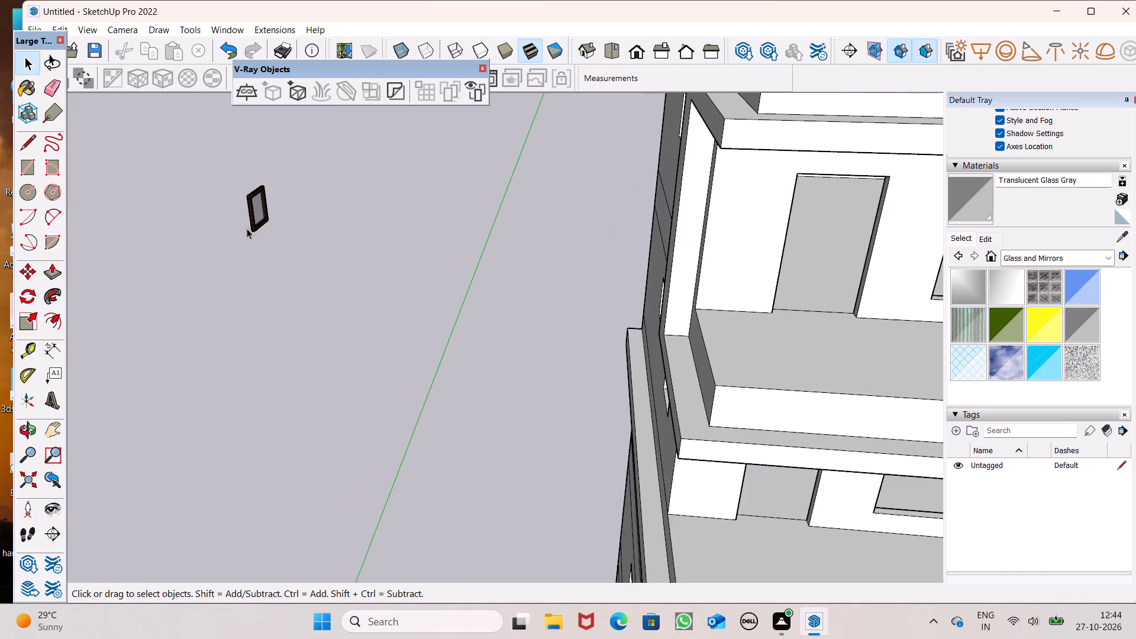
scroll(225, 206, up, 17)
scroll(286, 199, up, 6)
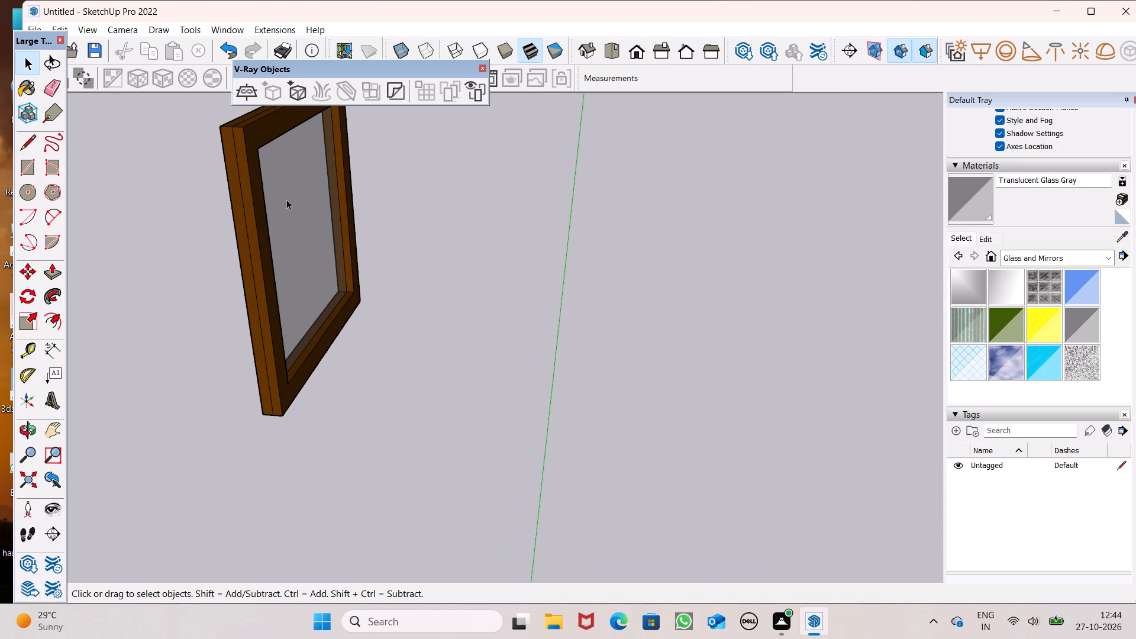
triple_click(288, 226)
click(288, 226)
right_click(288, 226)
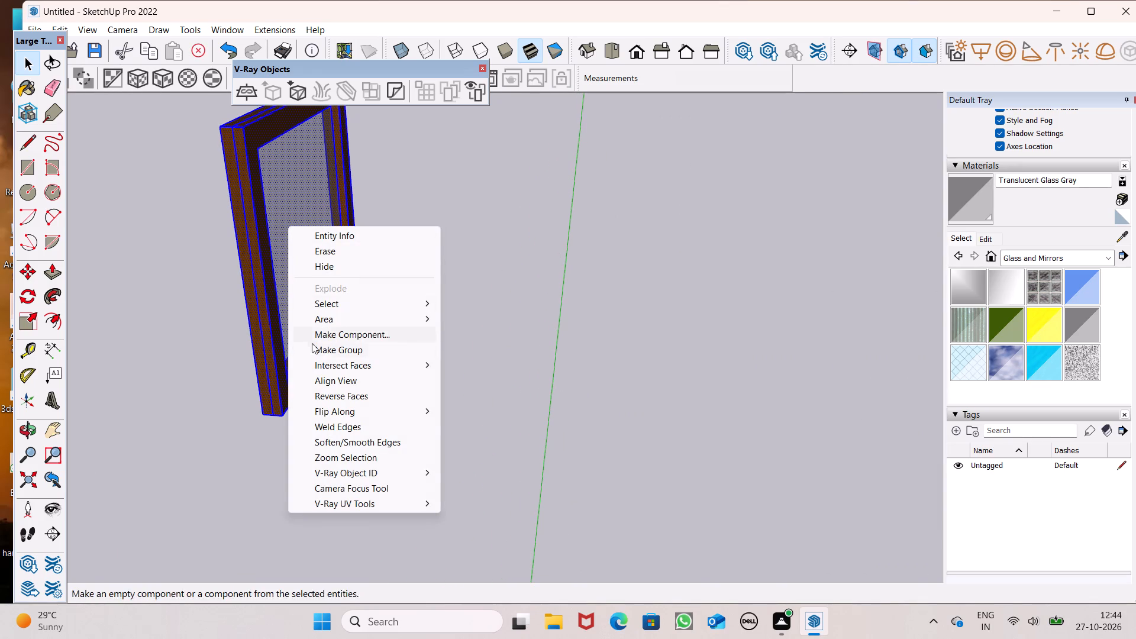
click(324, 354)
scroll(366, 310, down, 14)
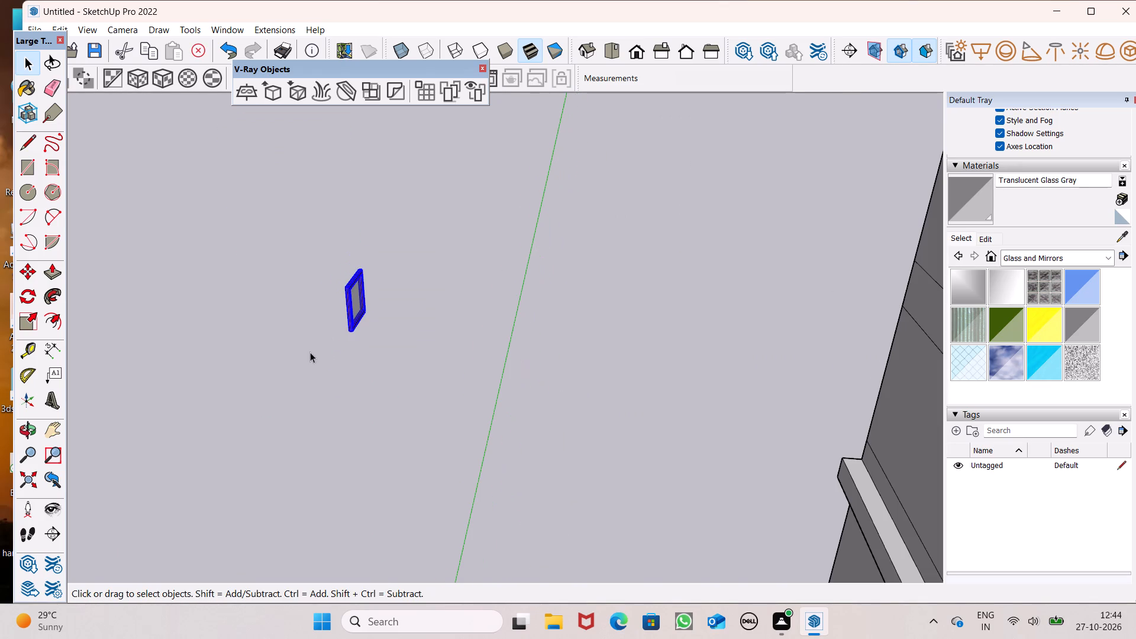
click(310, 353)
Move the slotted panel about 59' 5" into the door opening on the topmost balcony of the building.
scroll(253, 266, down, 18)
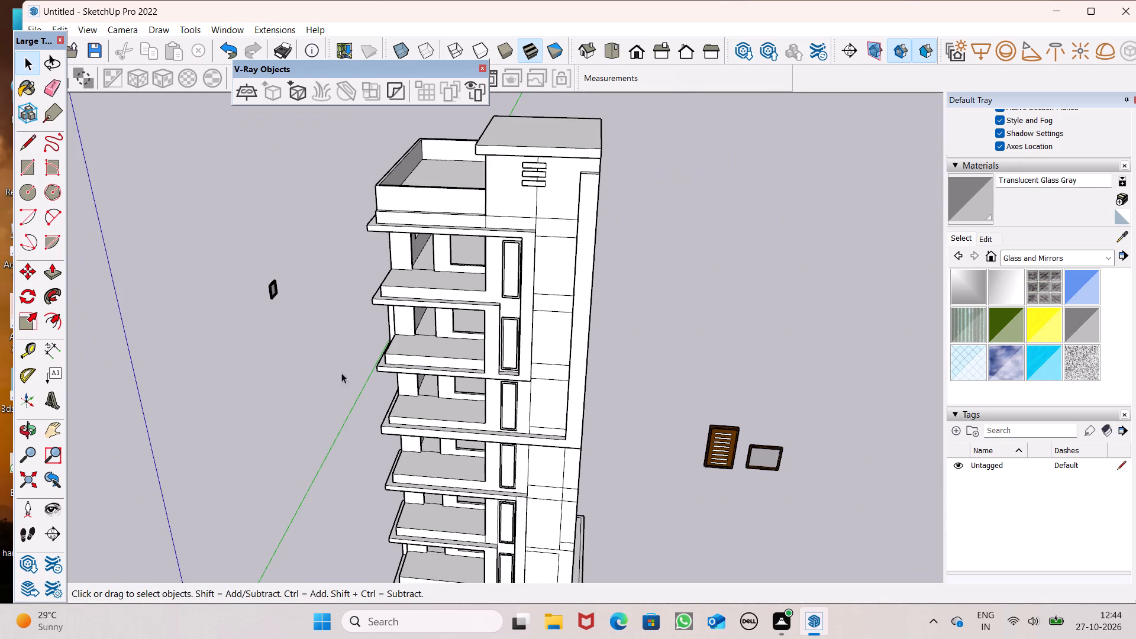
click(729, 454)
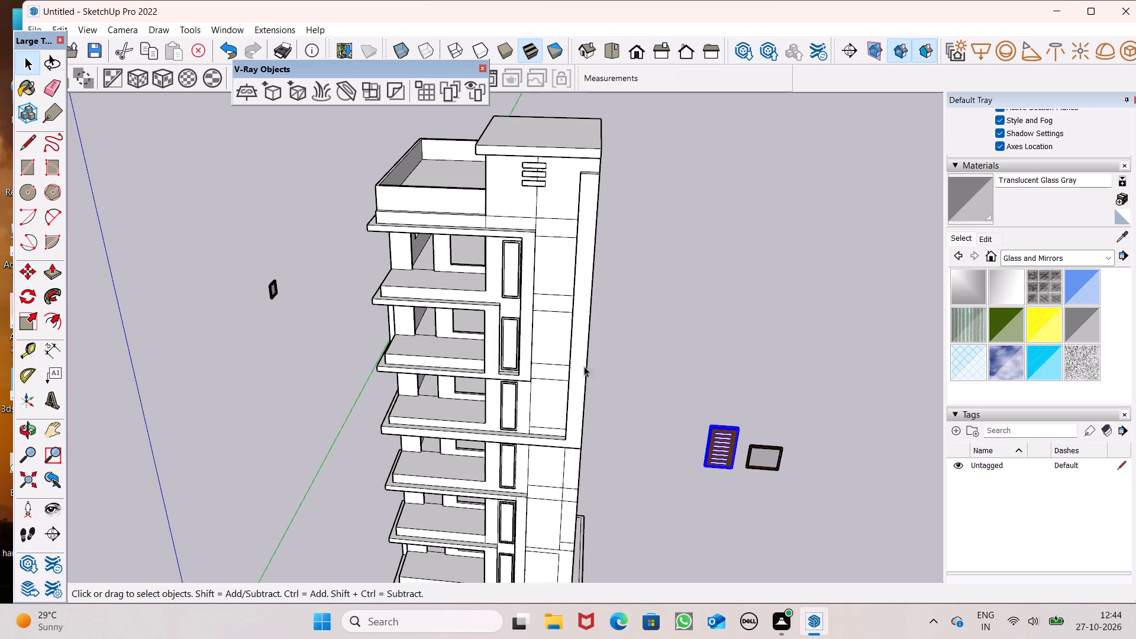
key(m)
key(Return)
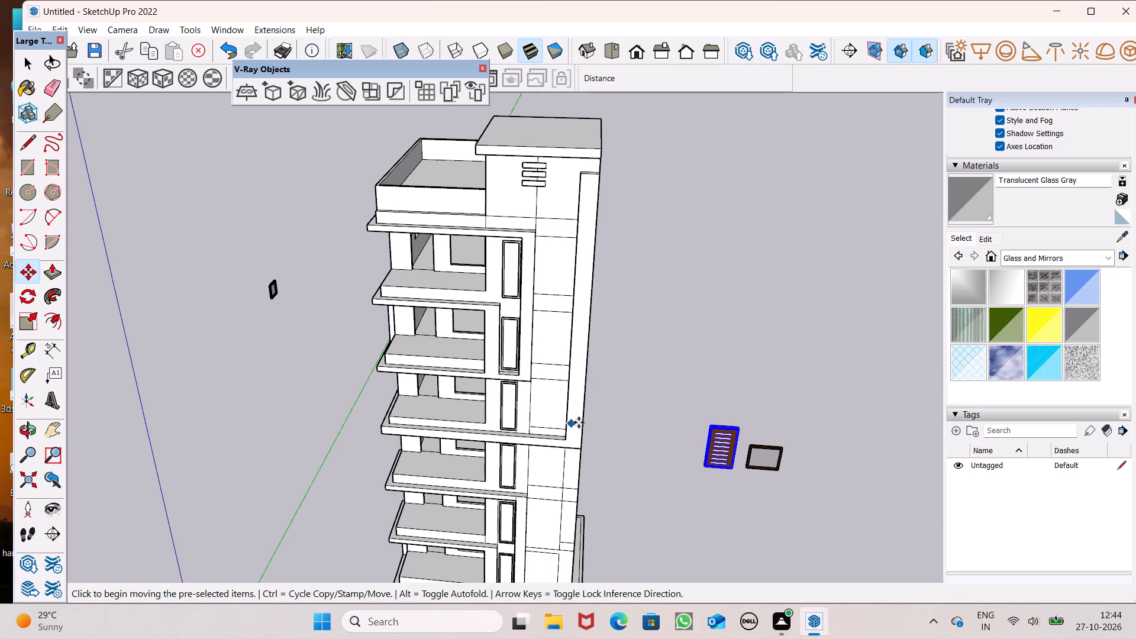
drag(732, 473, 572, 451)
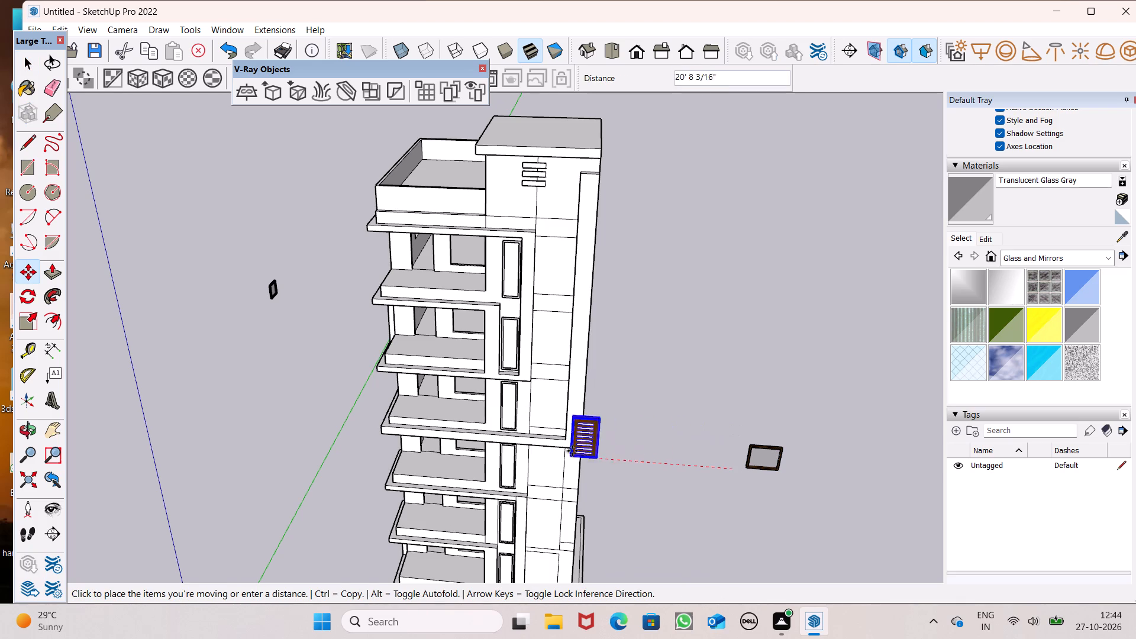
drag(572, 451, 435, 274)
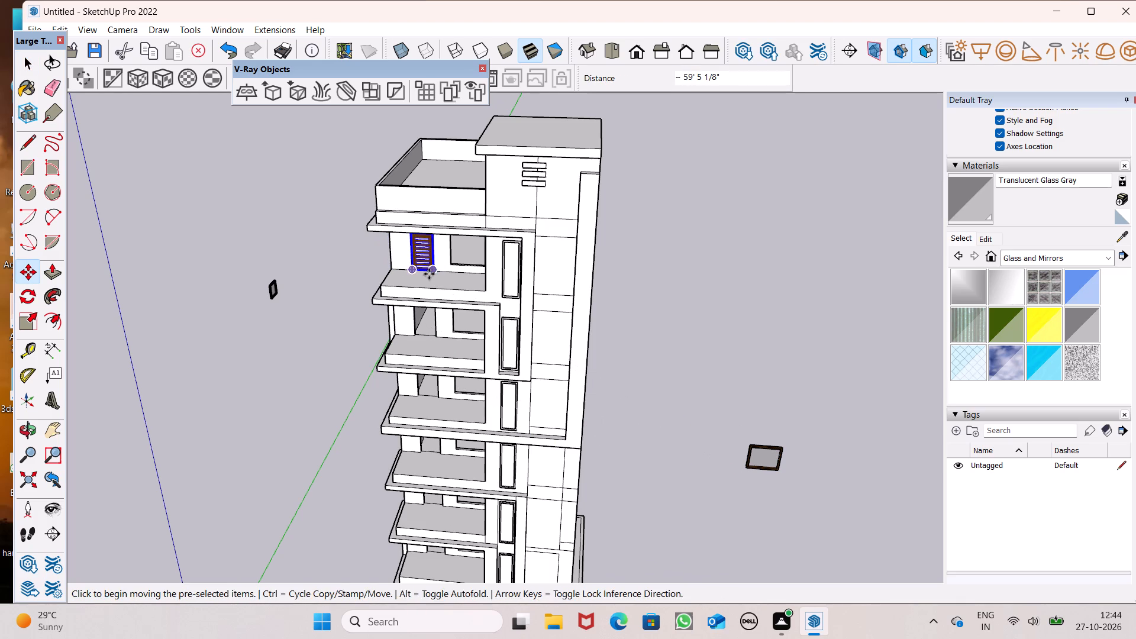
middle_drag(428, 275, 479, 204)
key(space)
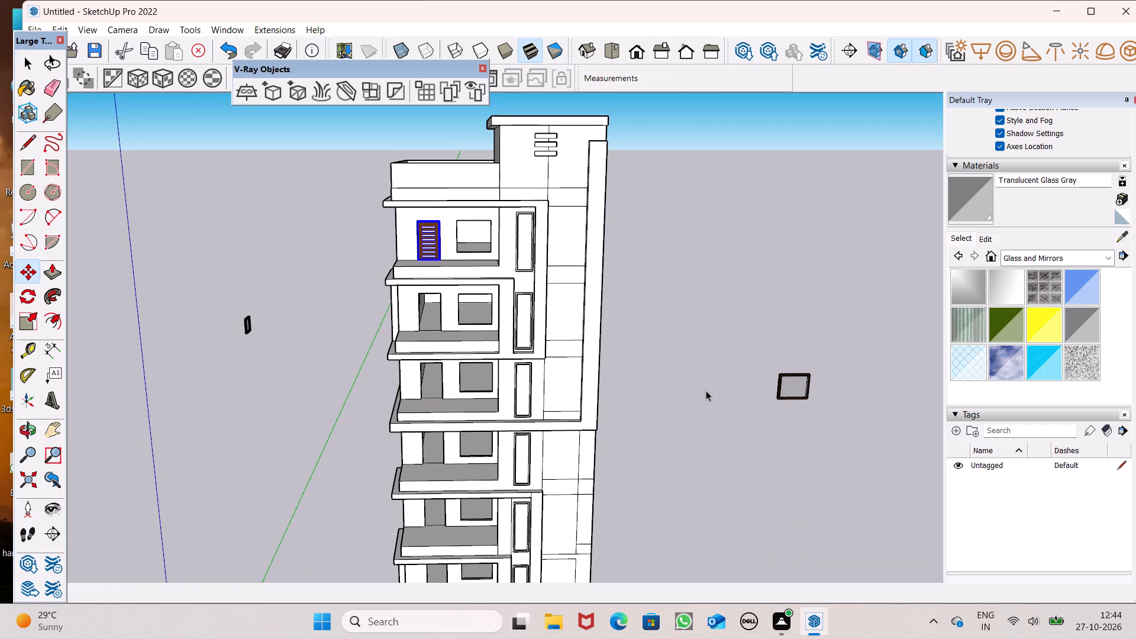
click(706, 394)
Move the glazed rectangular window about 58' 7" into the window opening beside the slotted door on the topmost balcony.
click(794, 386)
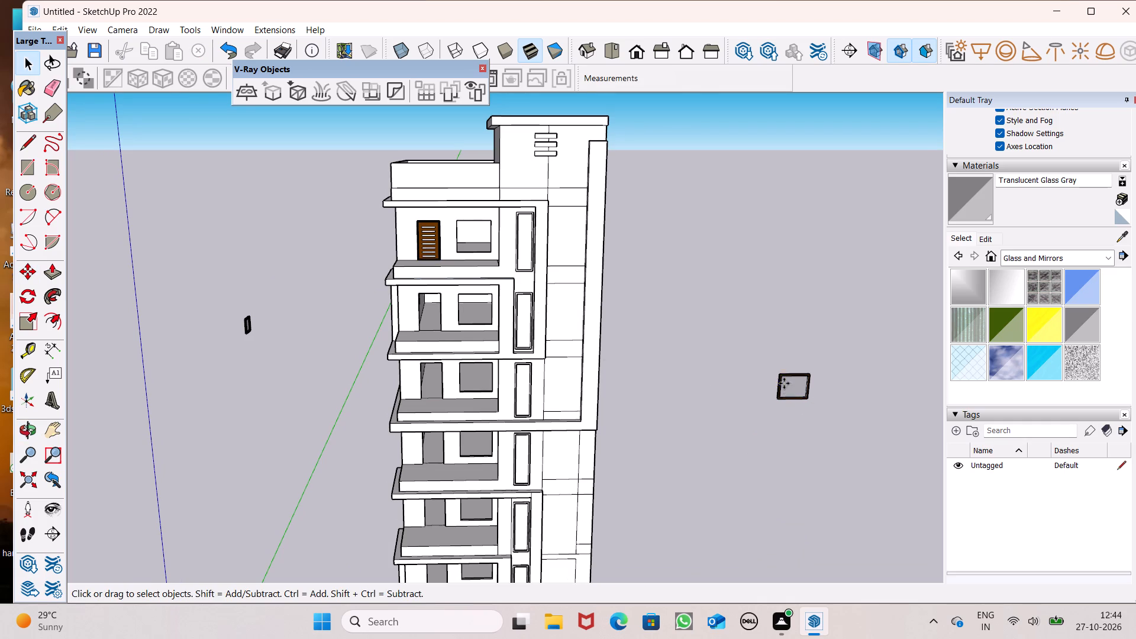
key(m)
key(Return)
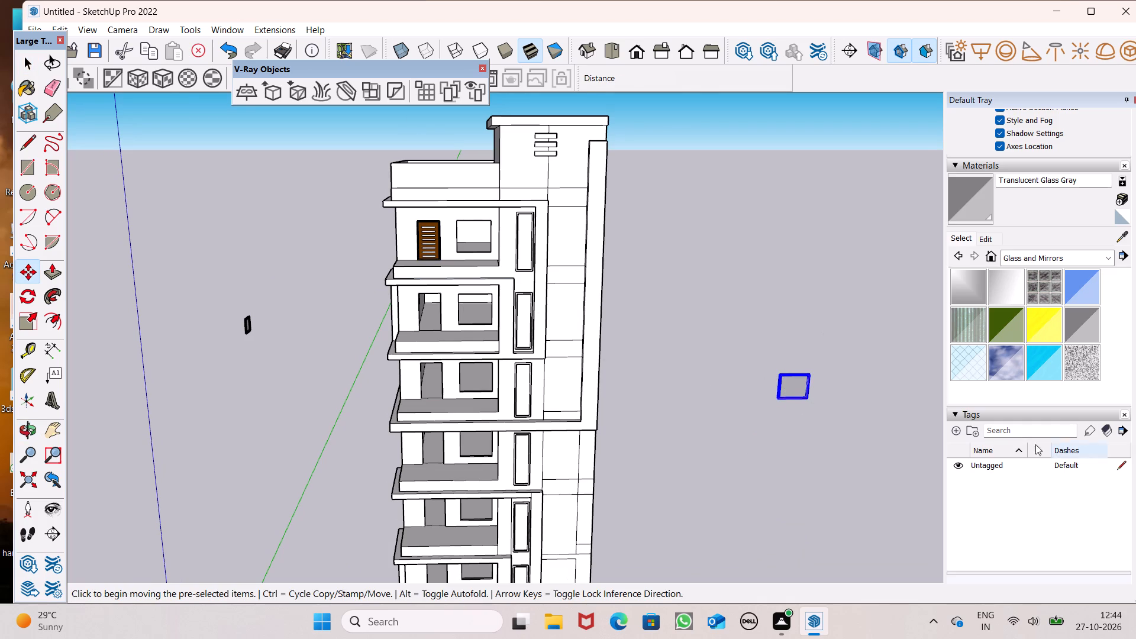
drag(810, 400, 491, 243)
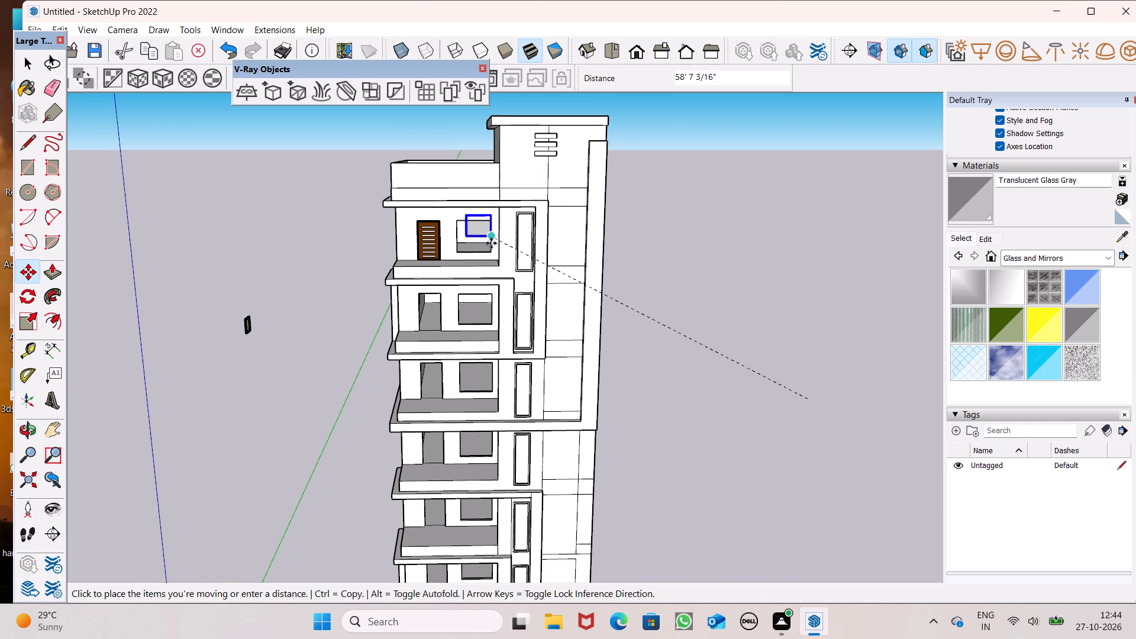
drag(491, 243, 486, 250)
Scale the glazed window's width along the red axis by about 1.3 to span the topmost balcony's window opening.
scroll(464, 220, up, 7)
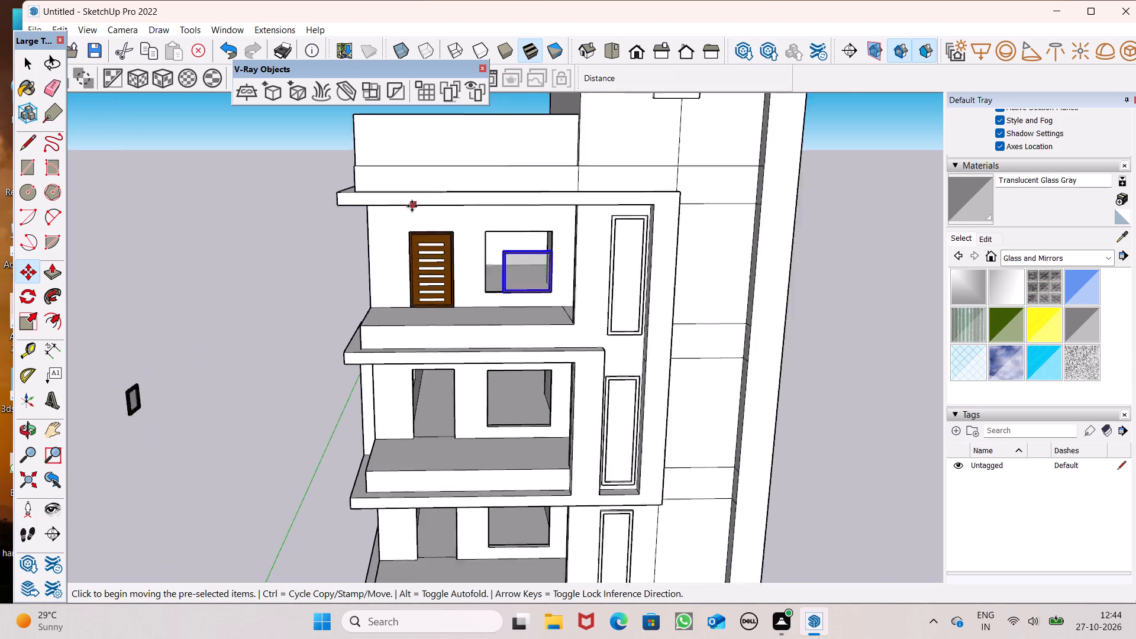
scroll(412, 206, up, 4)
scroll(424, 358, up, 8)
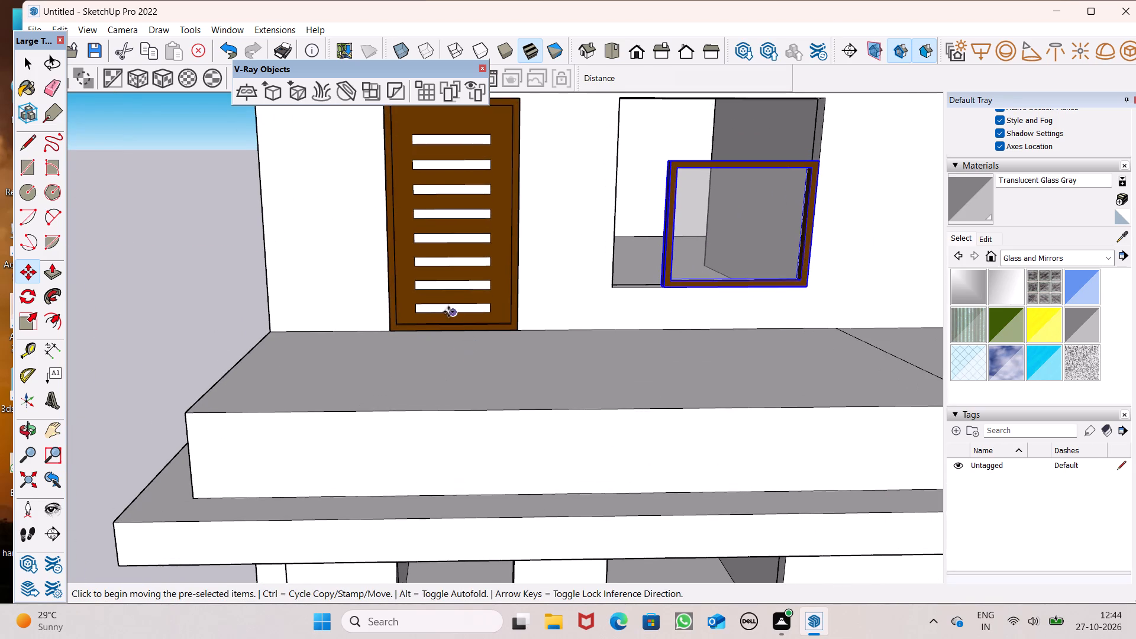
scroll(448, 311, down, 2)
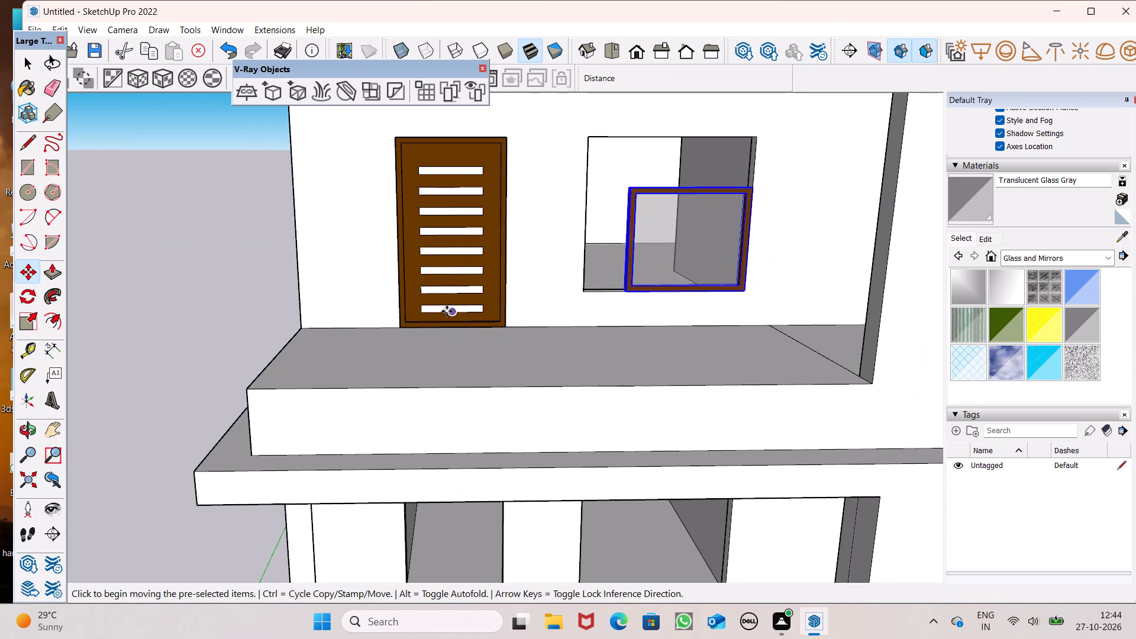
middle_drag(617, 367, 627, 385)
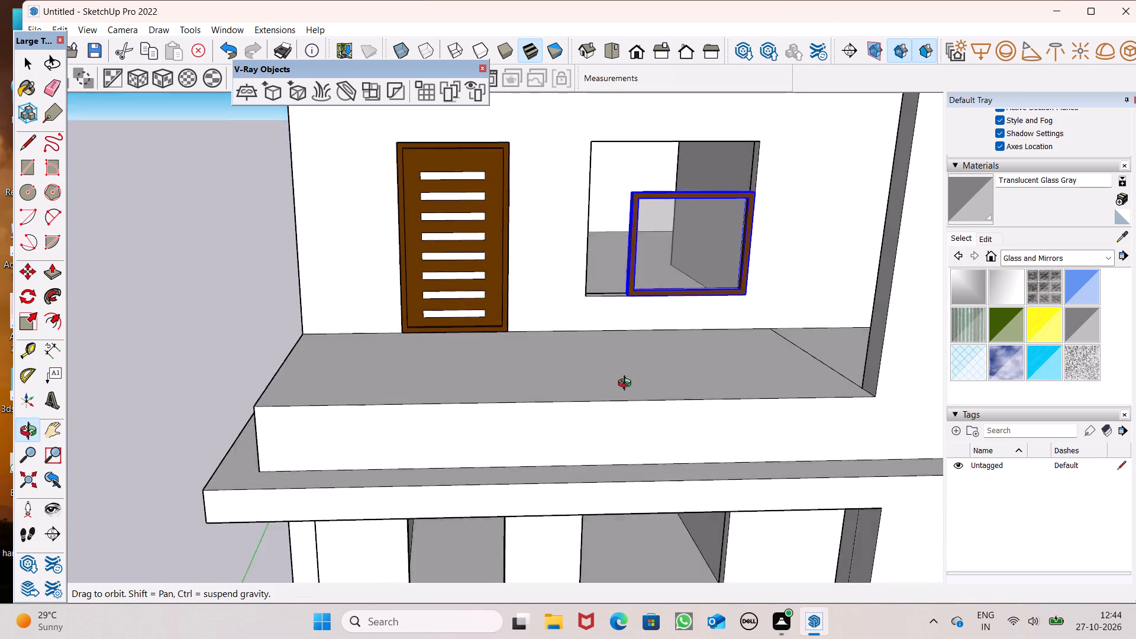
middle_drag(627, 385, 816, 425)
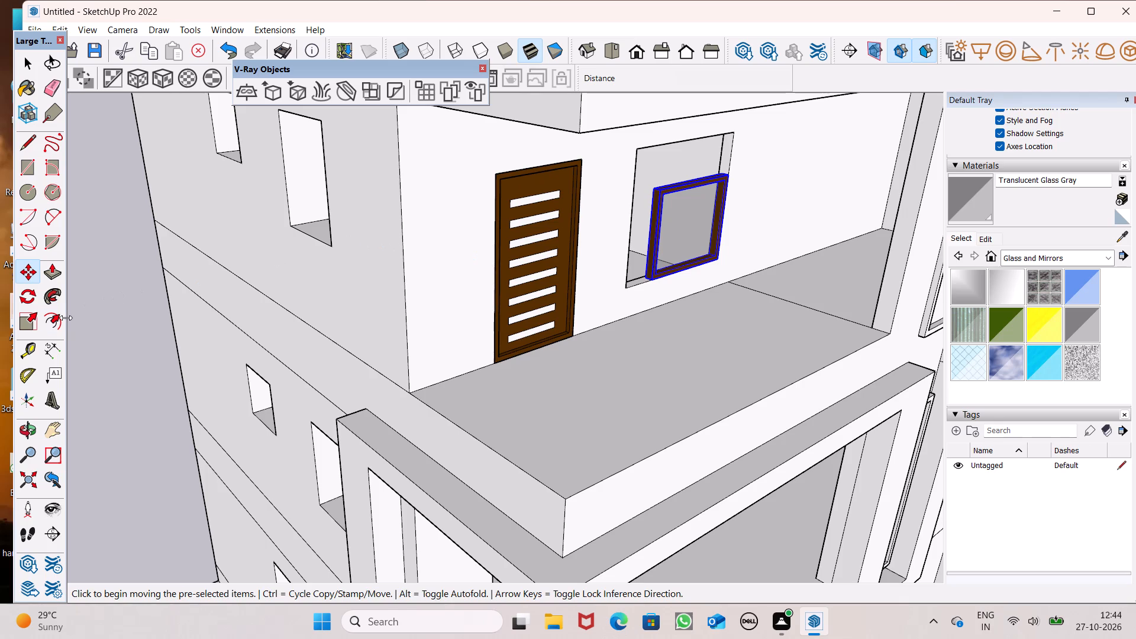
click(33, 323)
scroll(696, 155, up, 7)
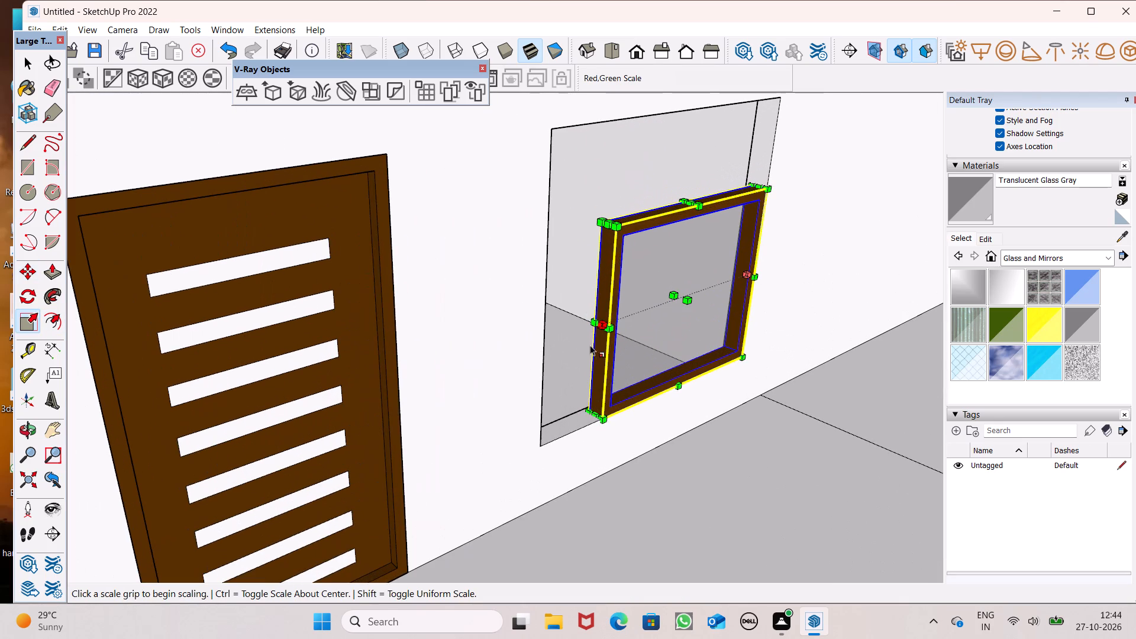
drag(602, 324, 557, 359)
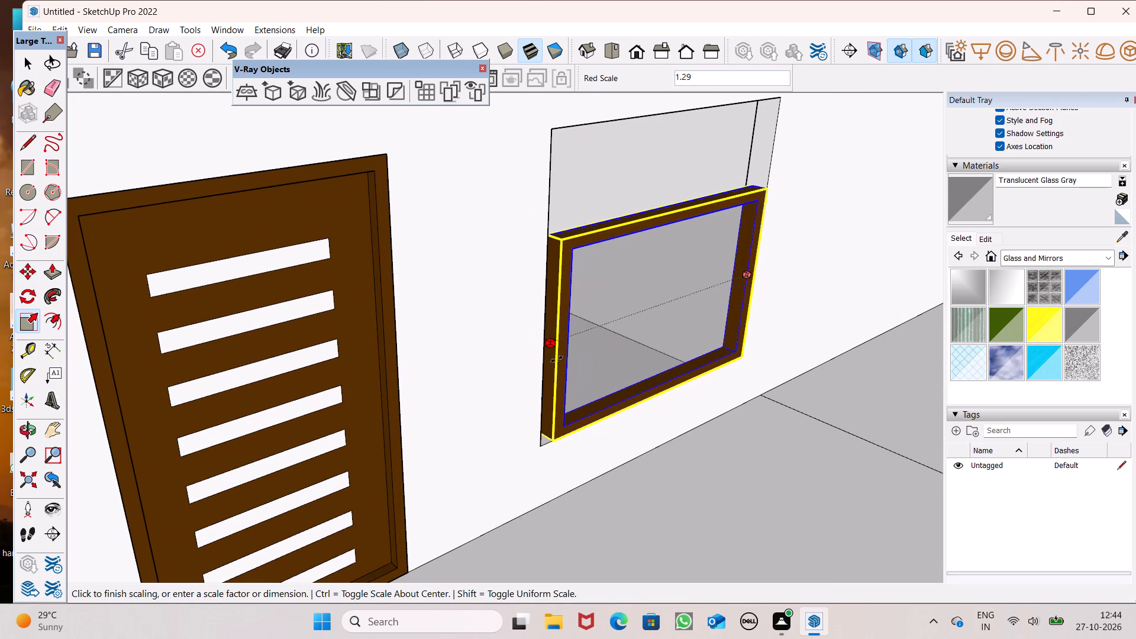
drag(557, 359, 543, 370)
double_click(535, 330)
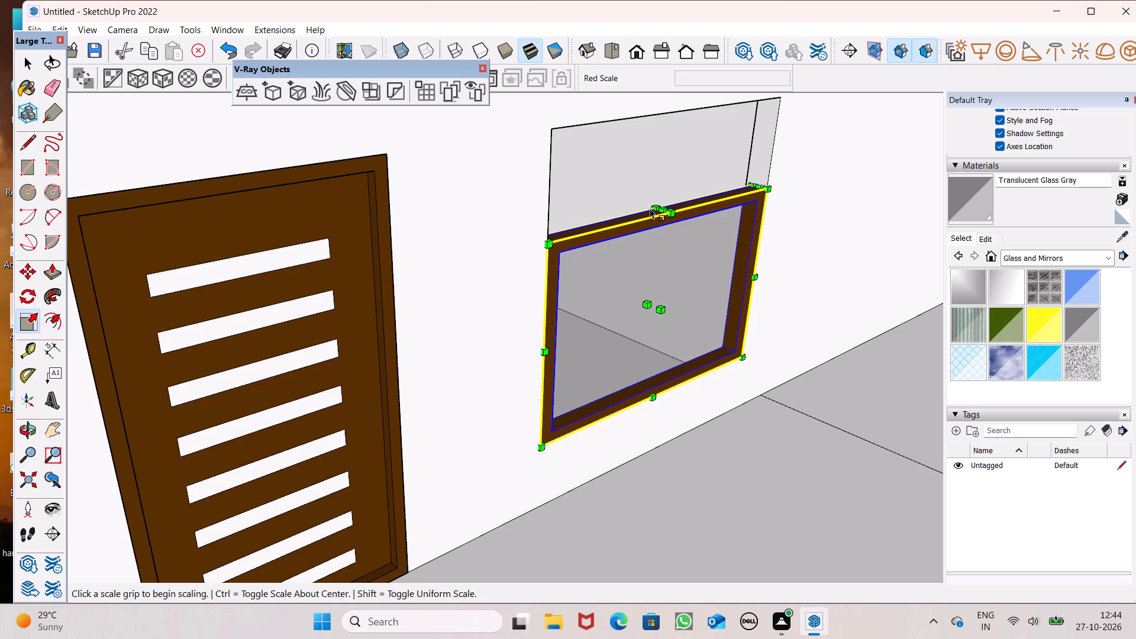
Scale the glazed window's height along the blue axis by a little over 1.4 to reach the top of its opening.
click(637, 231)
drag(662, 209, 671, 126)
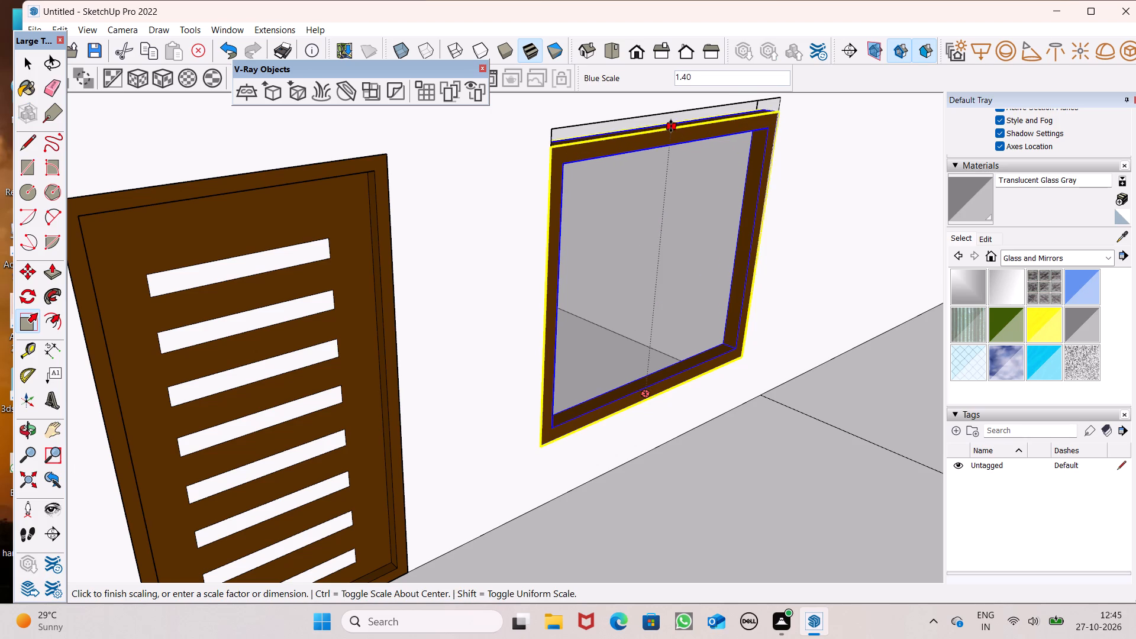
drag(671, 126, 671, 112)
scroll(567, 144, down, 11)
middle_drag(557, 205, 320, 215)
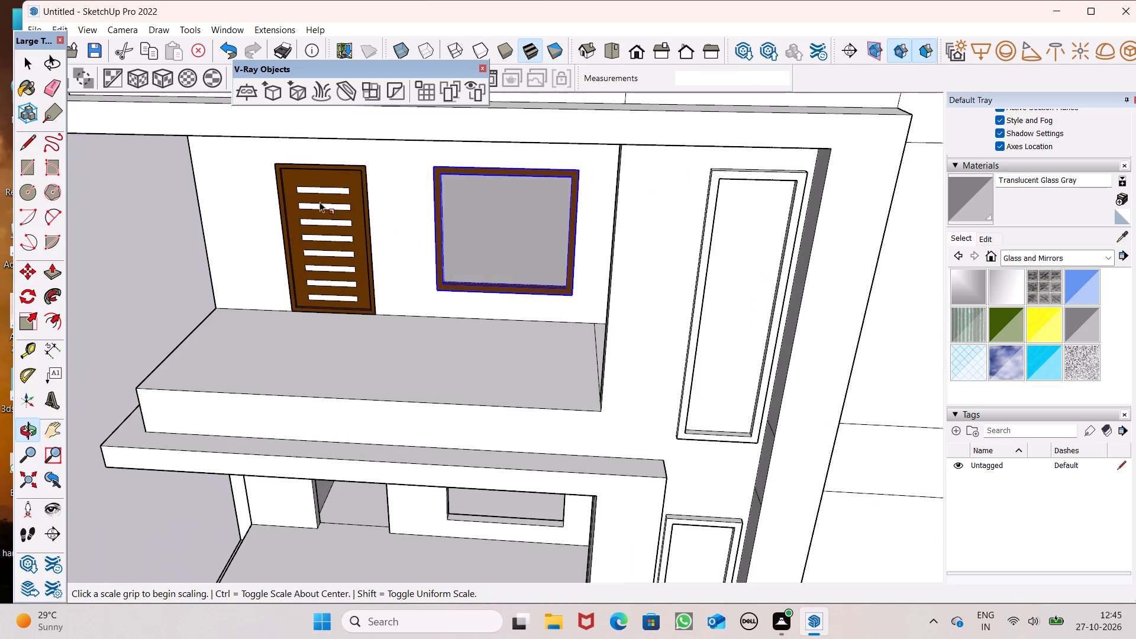
scroll(428, 170, down, 6)
key(space)
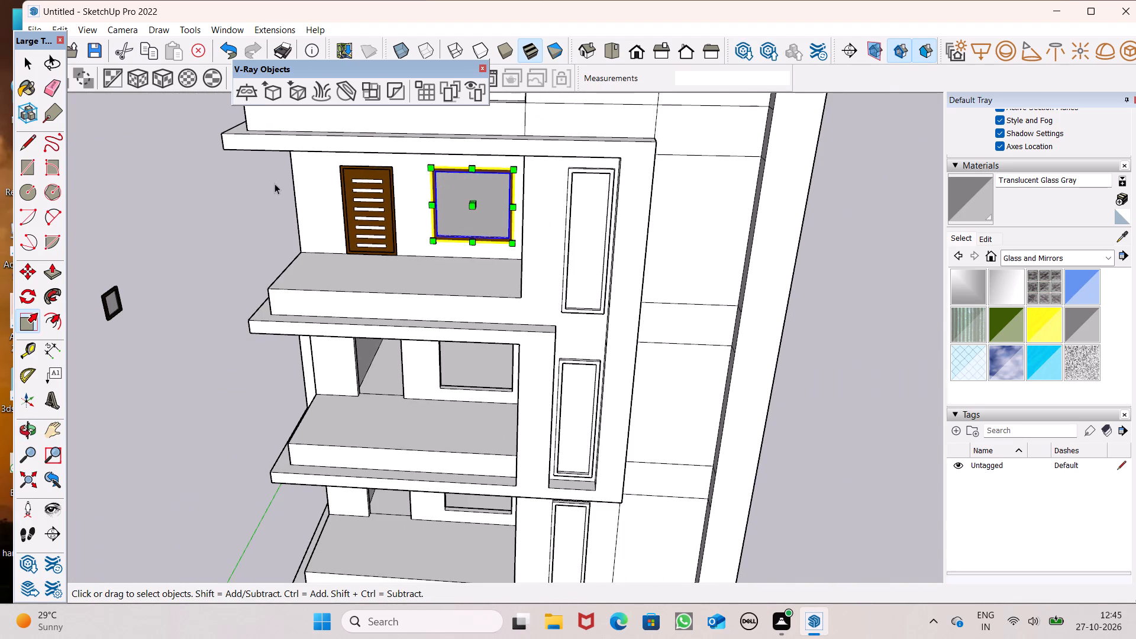
Copy the topmost balcony's slotted door about 13' 2" down into the door opening of the balcony directly below.
scroll(348, 272, up, 3)
click(396, 220)
scroll(478, 156, down, 4)
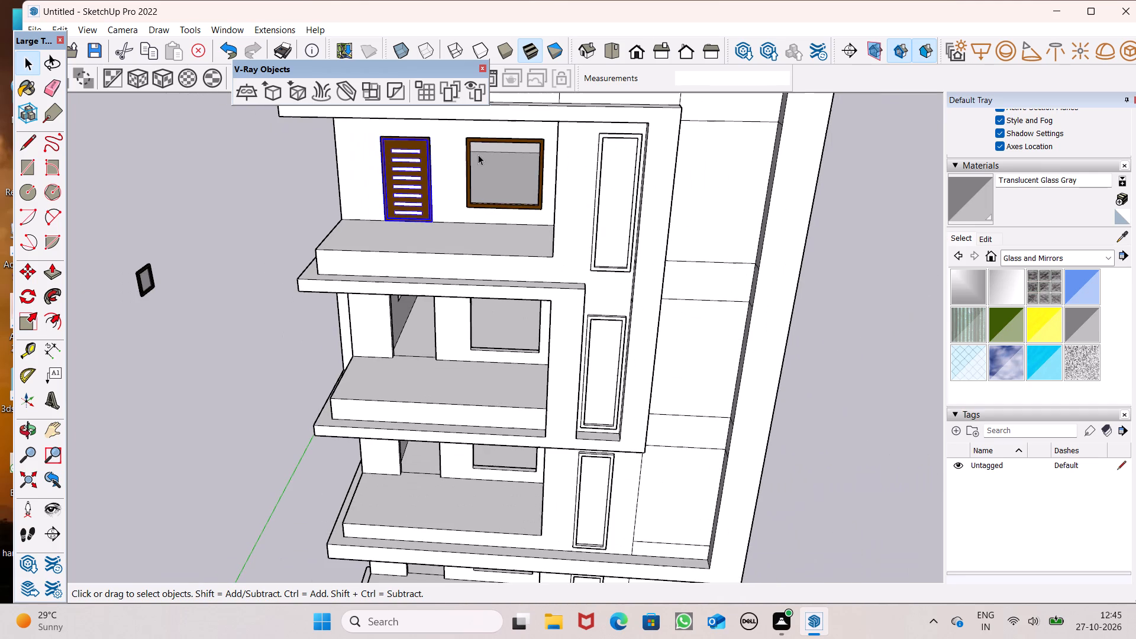
key(m)
key(Return)
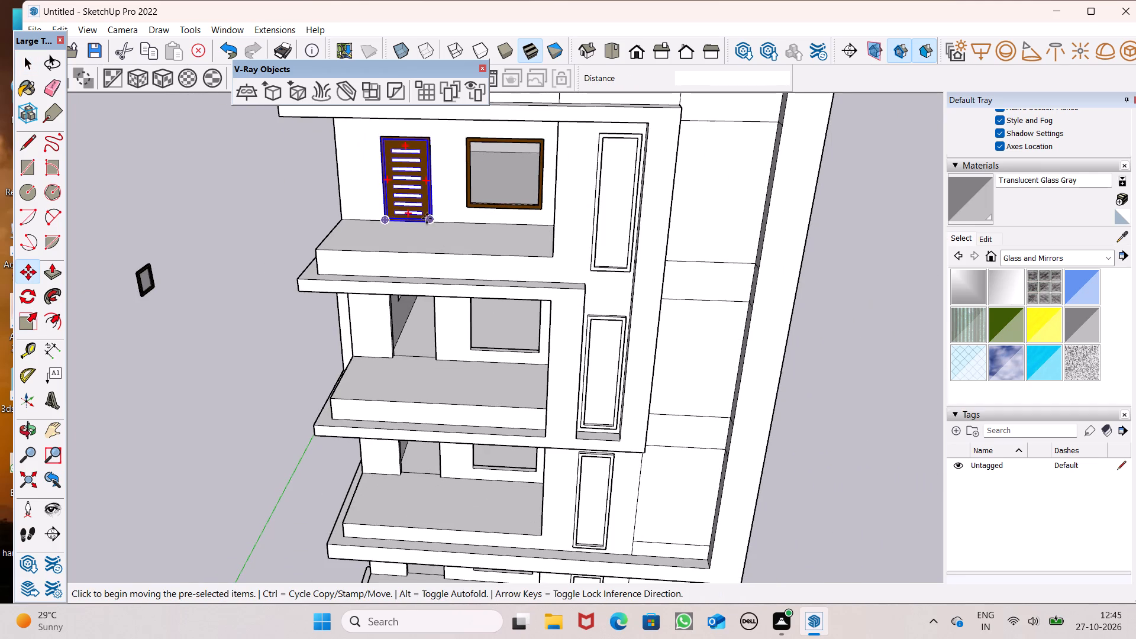
drag(428, 217, 430, 359)
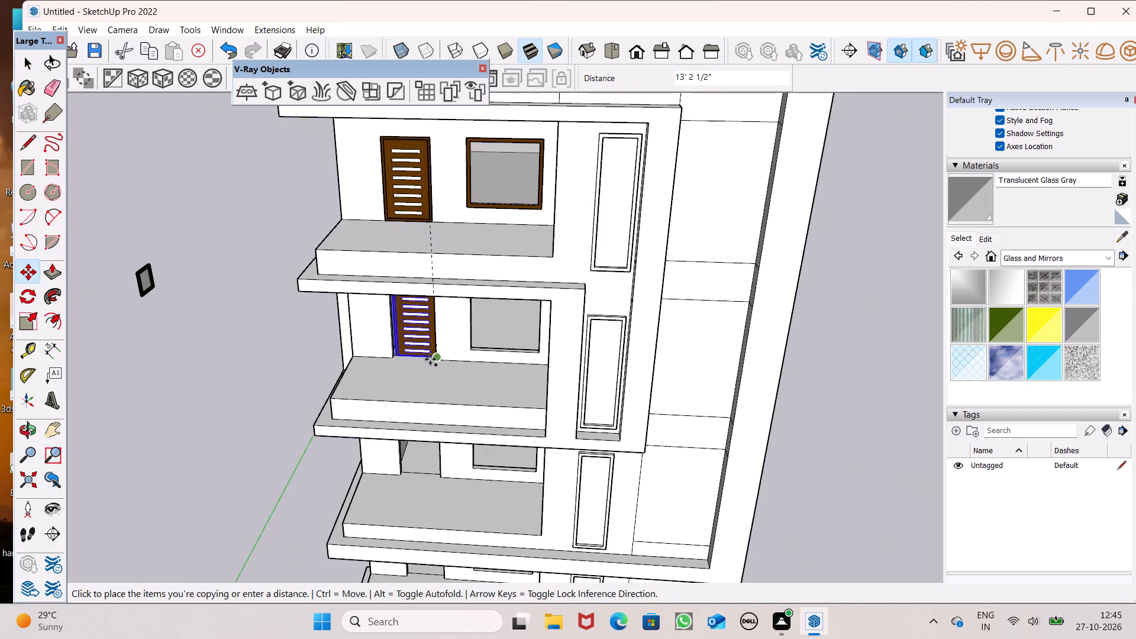
drag(430, 359, 426, 360)
Align the copied door's lower corner with the floor-level corner of the door opening on the second balcony from the top.
scroll(385, 259, down, 6)
middle_drag(418, 354, 404, 250)
scroll(414, 312, up, 6)
middle_drag(431, 331, 429, 370)
scroll(429, 370, up, 7)
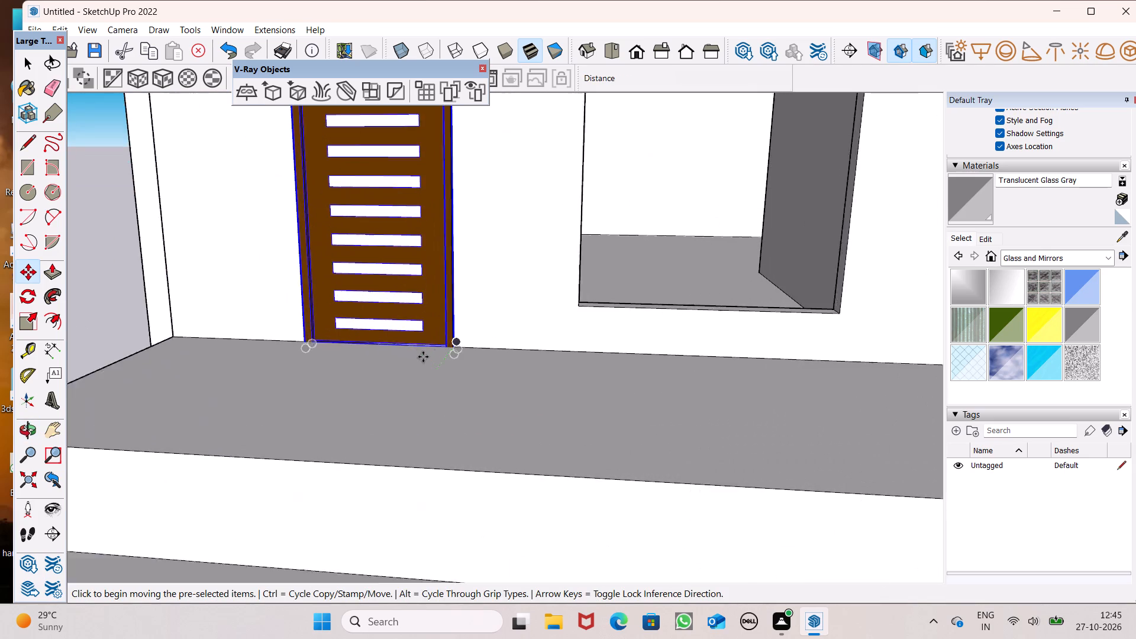
scroll(423, 357, up, 2)
drag(456, 358, 455, 340)
click(452, 348)
Copy the slotted door down to the third balcony from the top and seat its lower corner at the door opening's corner.
scroll(453, 301, down, 8)
drag(454, 326, 440, 508)
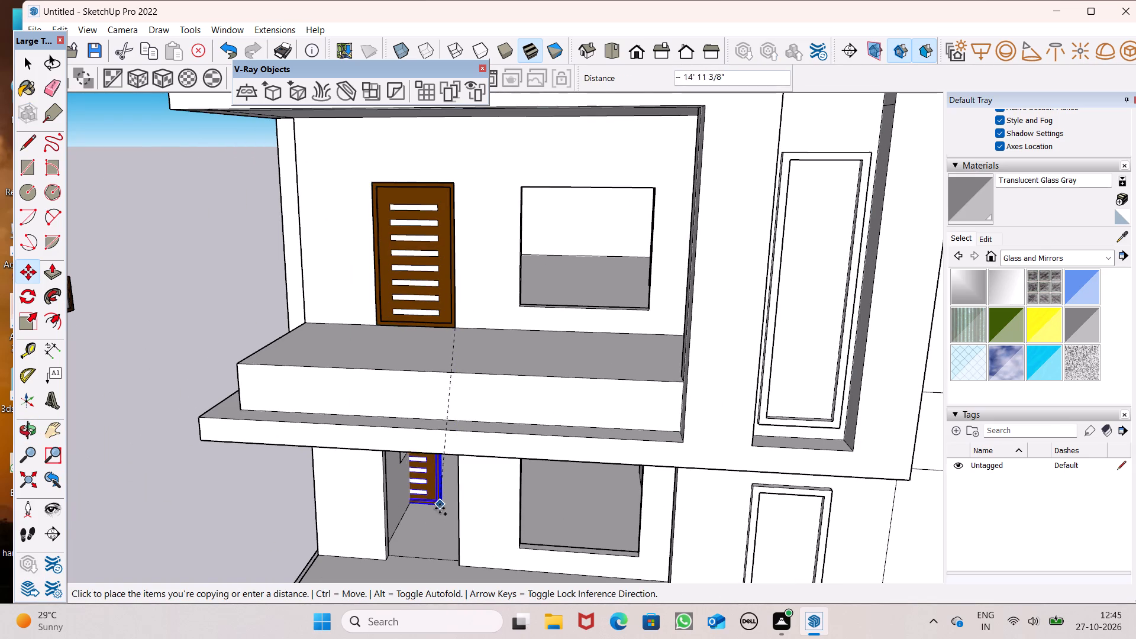
drag(440, 508, 454, 563)
scroll(424, 367, down, 4)
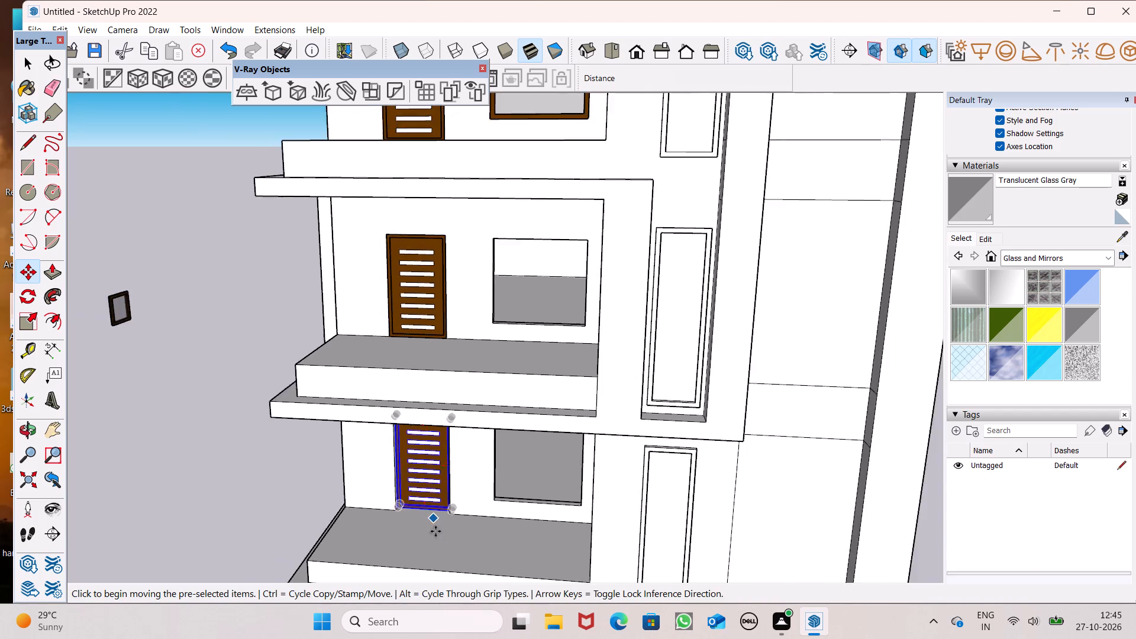
scroll(440, 561, up, 14)
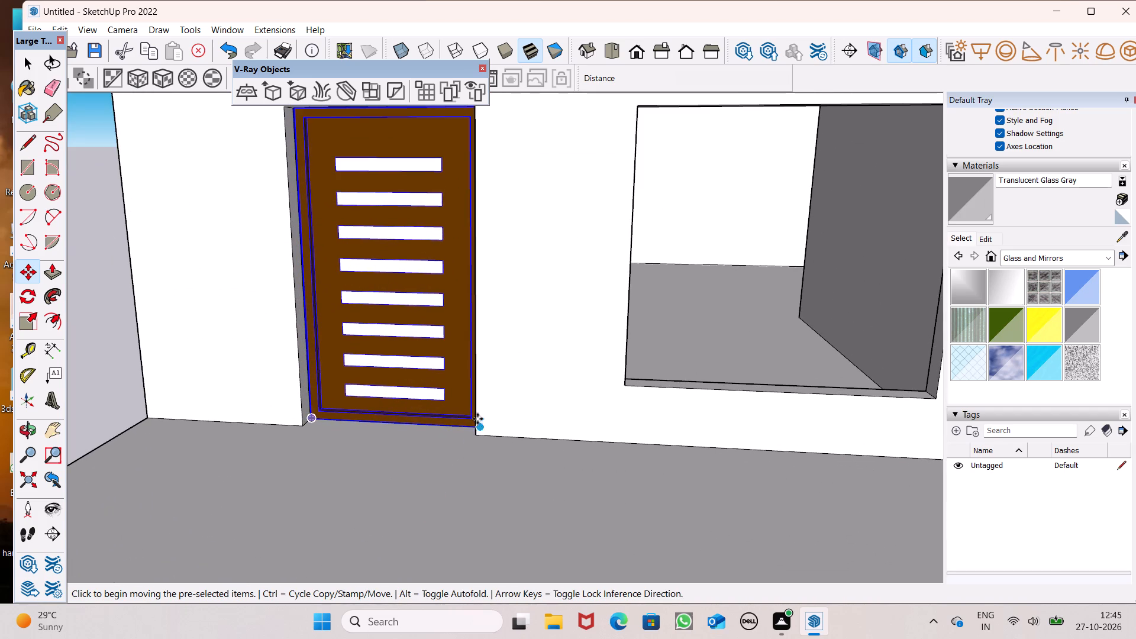
drag(476, 425, 480, 444)
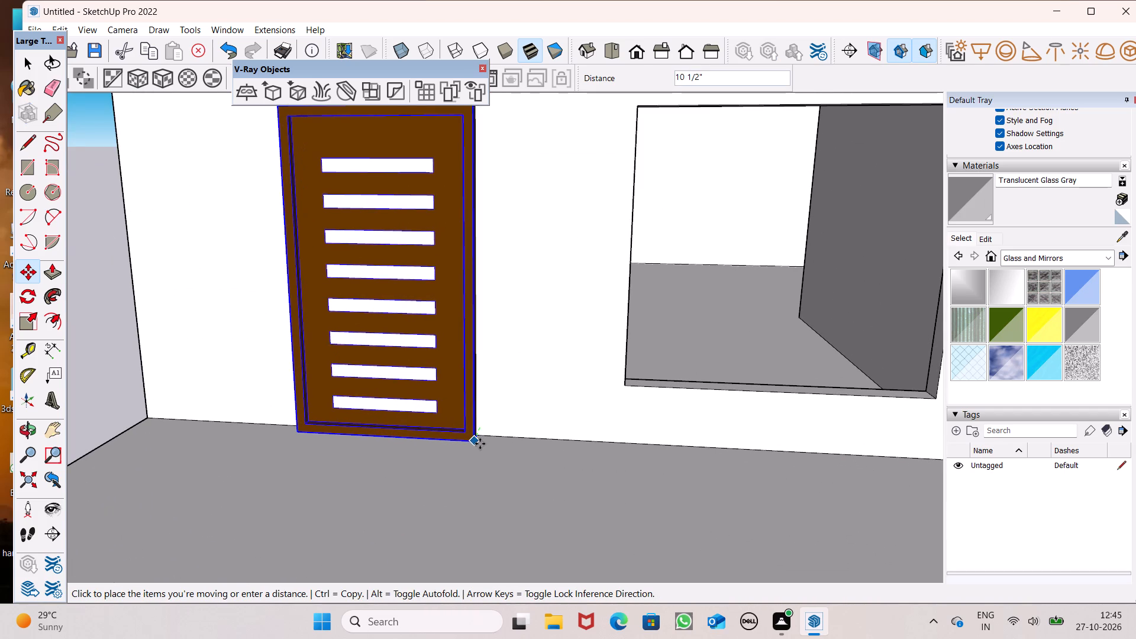
drag(480, 444, 483, 435)
Copy the slotted door down to the fourth balcony from the top and fit it flush in the door opening's lower corner.
scroll(468, 292, down, 7)
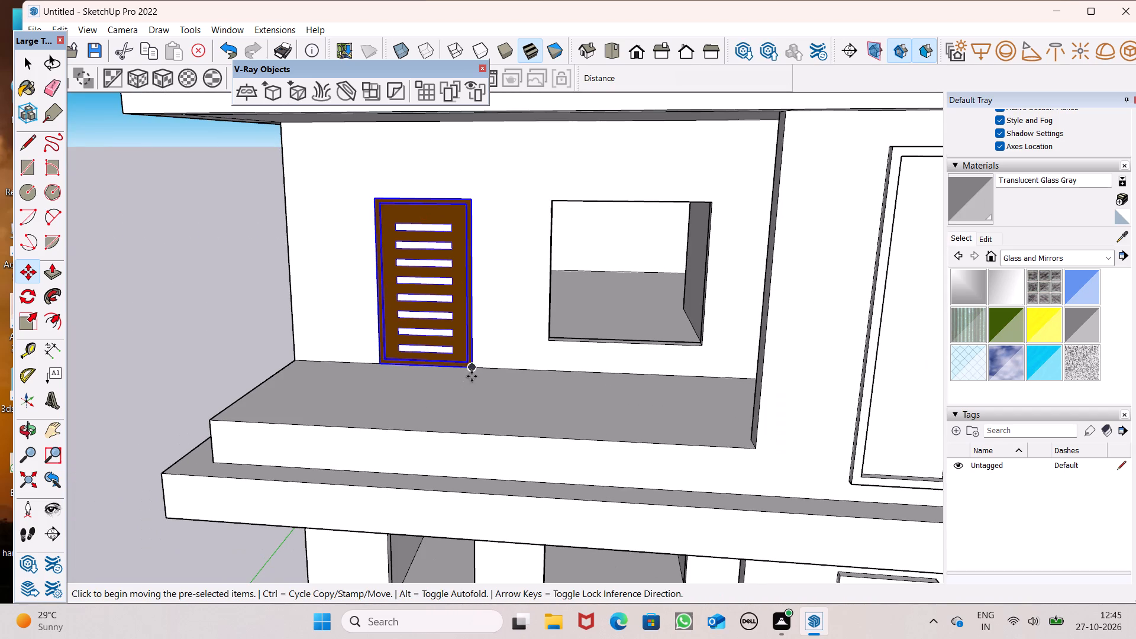
scroll(504, 275, down, 8)
drag(488, 317, 488, 433)
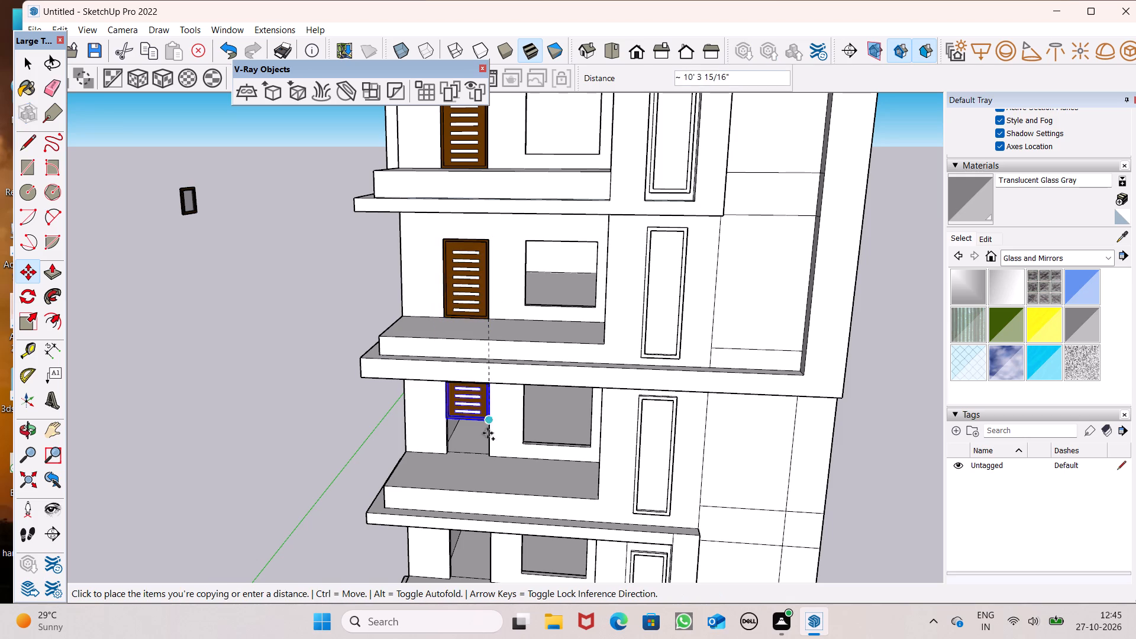
drag(488, 433, 490, 454)
scroll(475, 479, up, 7)
scroll(488, 430, up, 4)
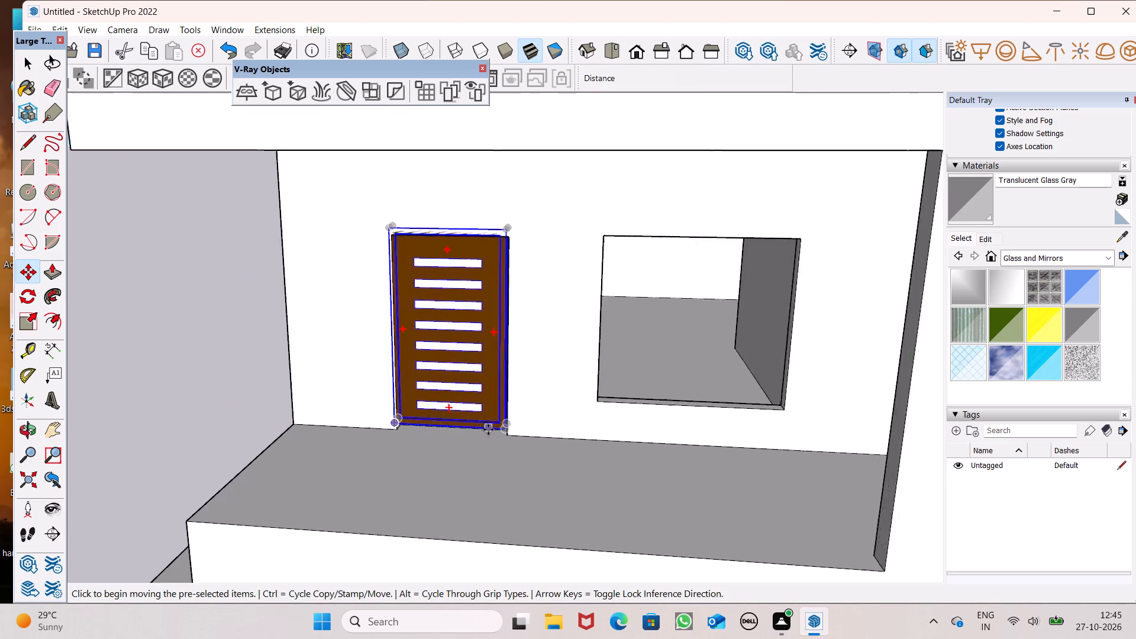
scroll(488, 430, up, 5)
drag(518, 430, 526, 435)
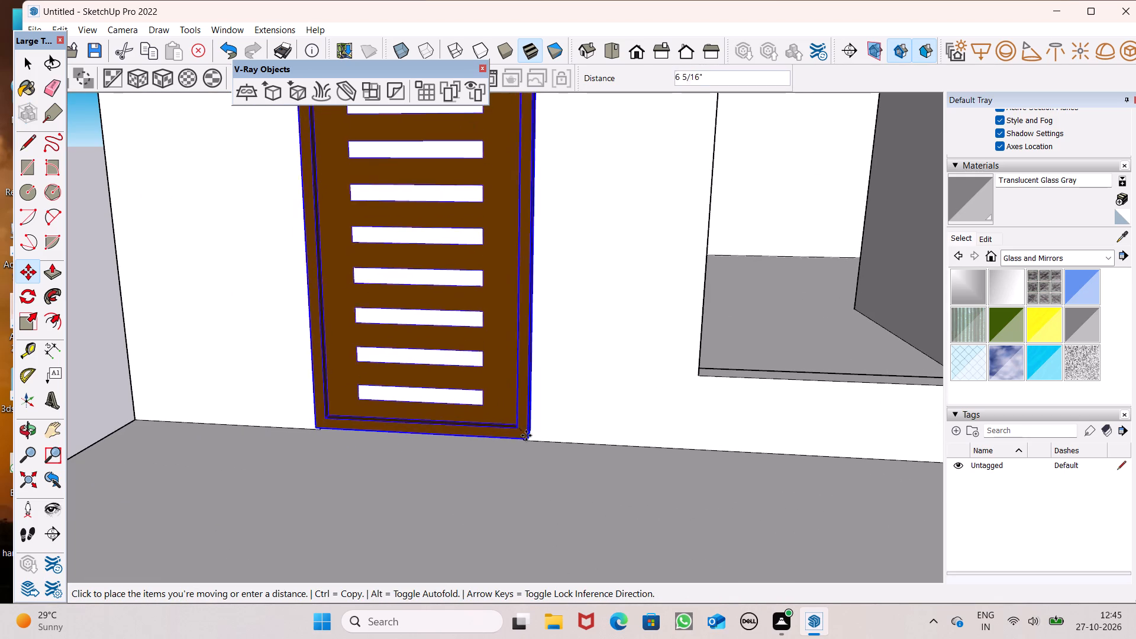
drag(526, 435, 529, 423)
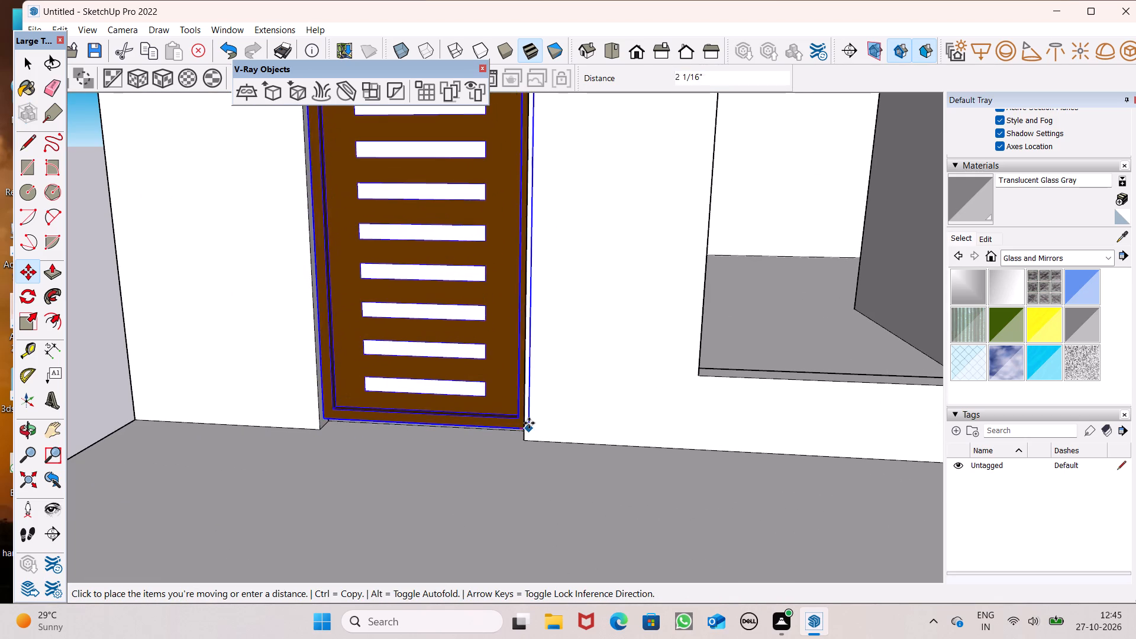
drag(529, 423, 519, 442)
scroll(532, 451, up, 7)
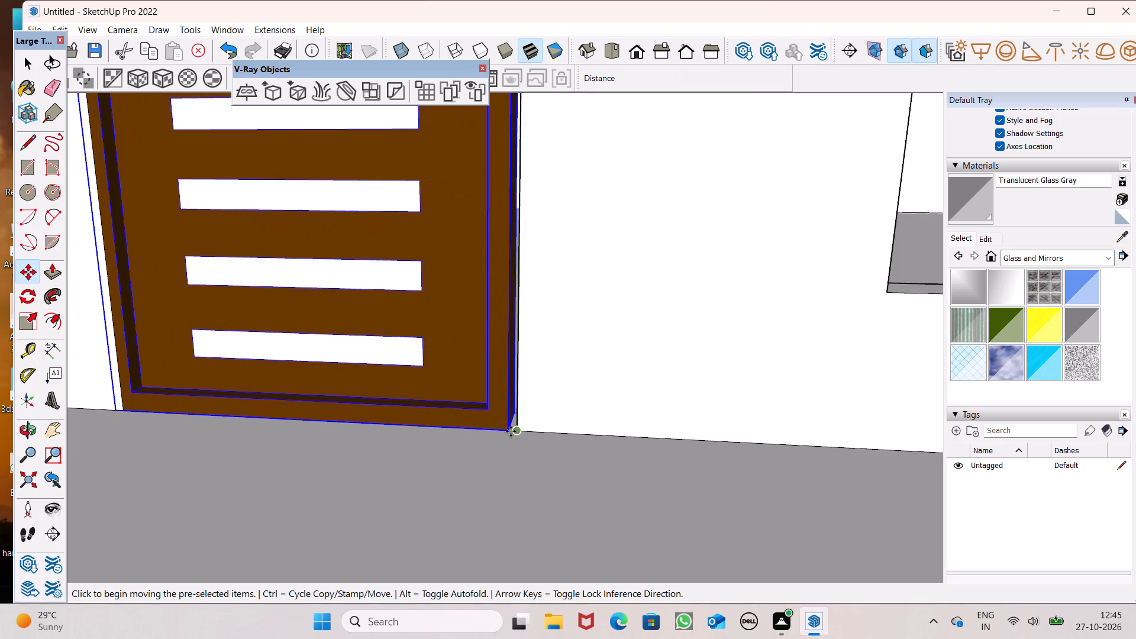
drag(507, 429, 516, 431)
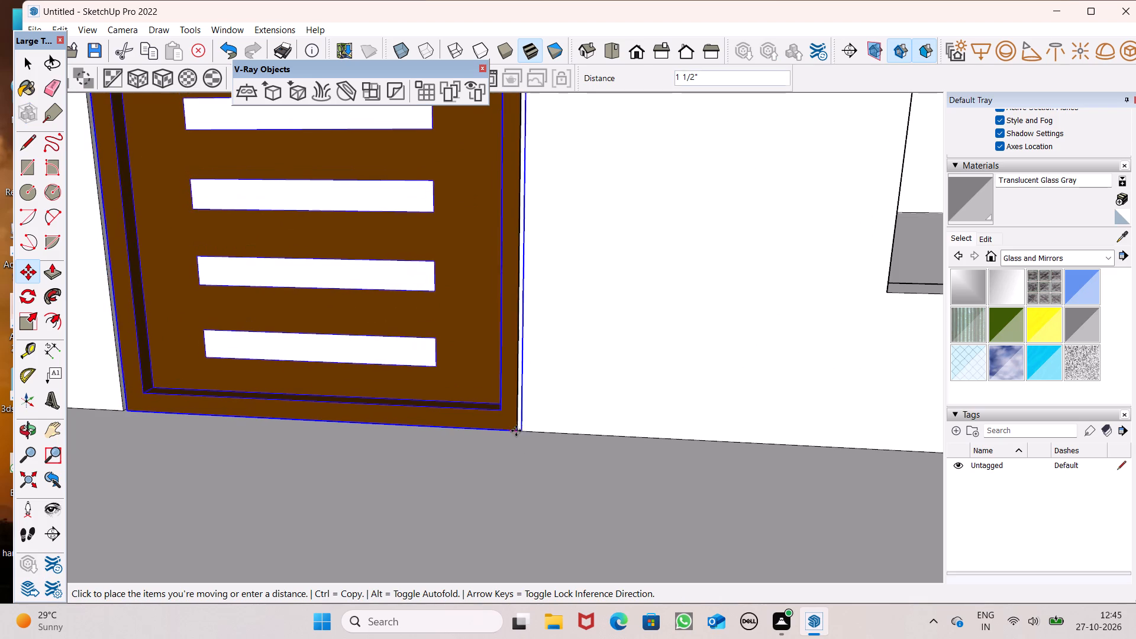
drag(516, 431, 514, 431)
Copy the slotted door down to the fifth balcony from the top and seat its lower corner at the door opening's floor-level corner.
scroll(450, 195, down, 8)
scroll(448, 218, down, 14)
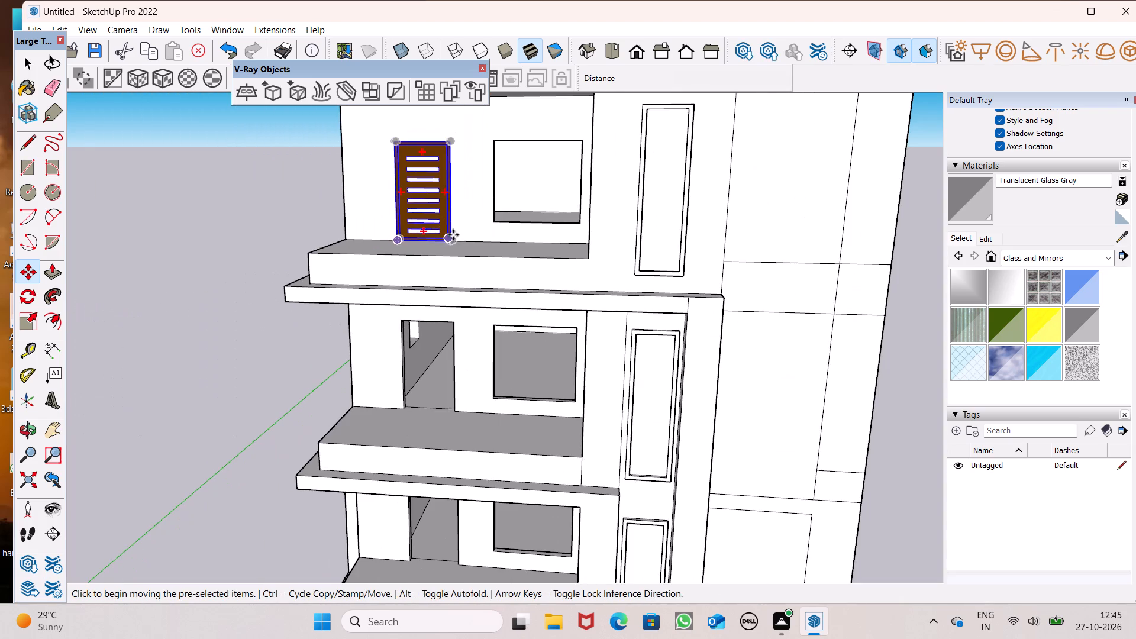
drag(448, 243, 448, 404)
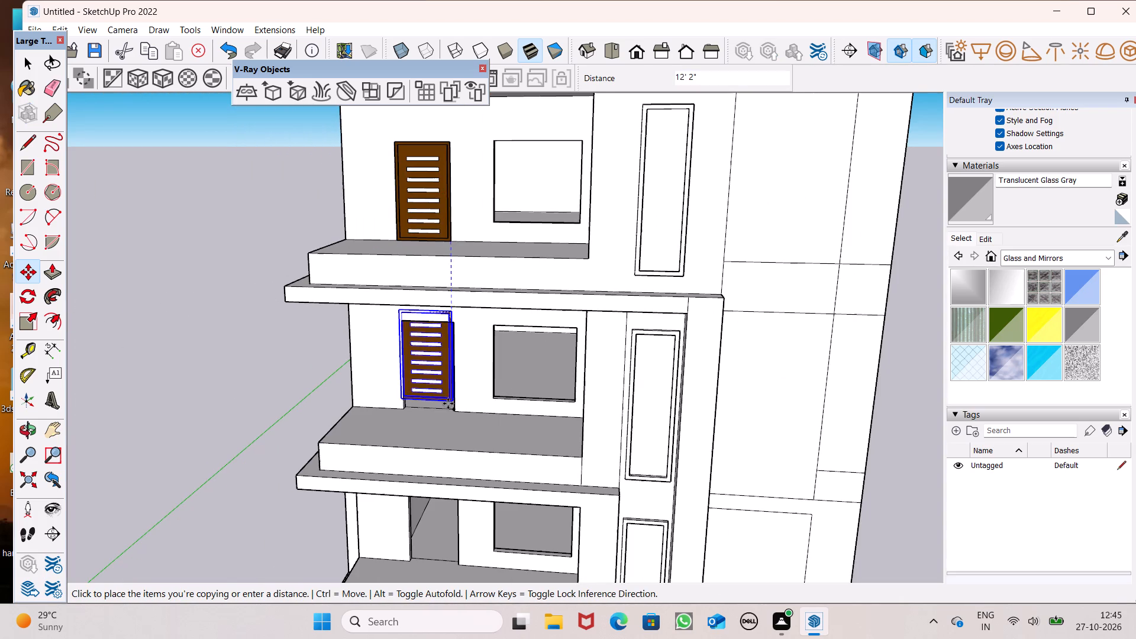
drag(448, 404, 448, 405)
scroll(441, 424, up, 7)
scroll(454, 377, up, 3)
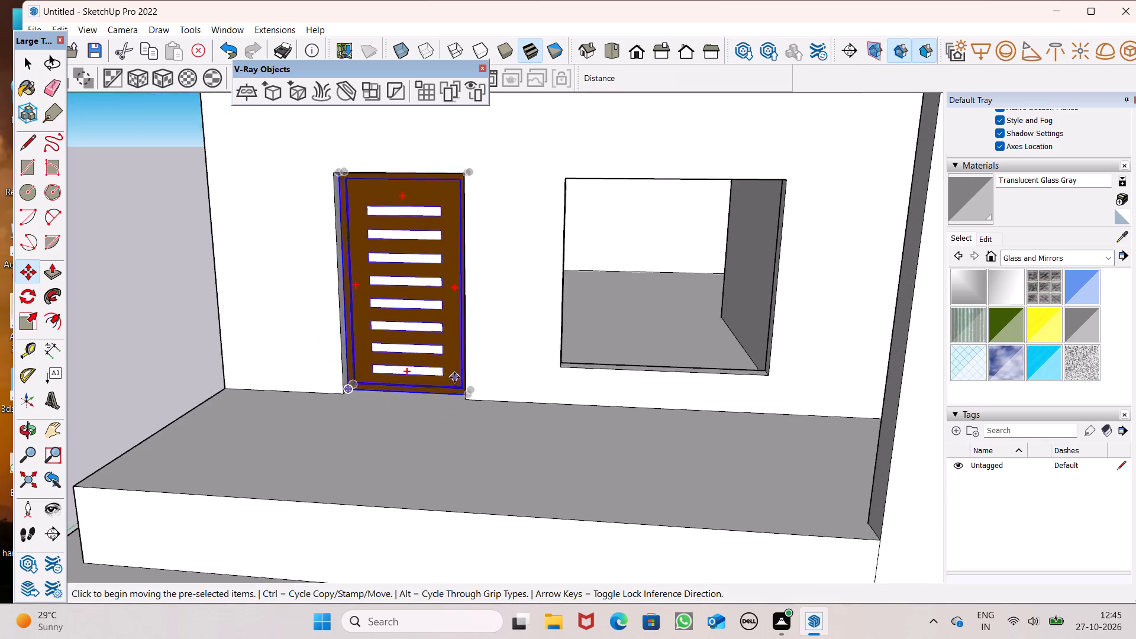
scroll(454, 377, up, 7)
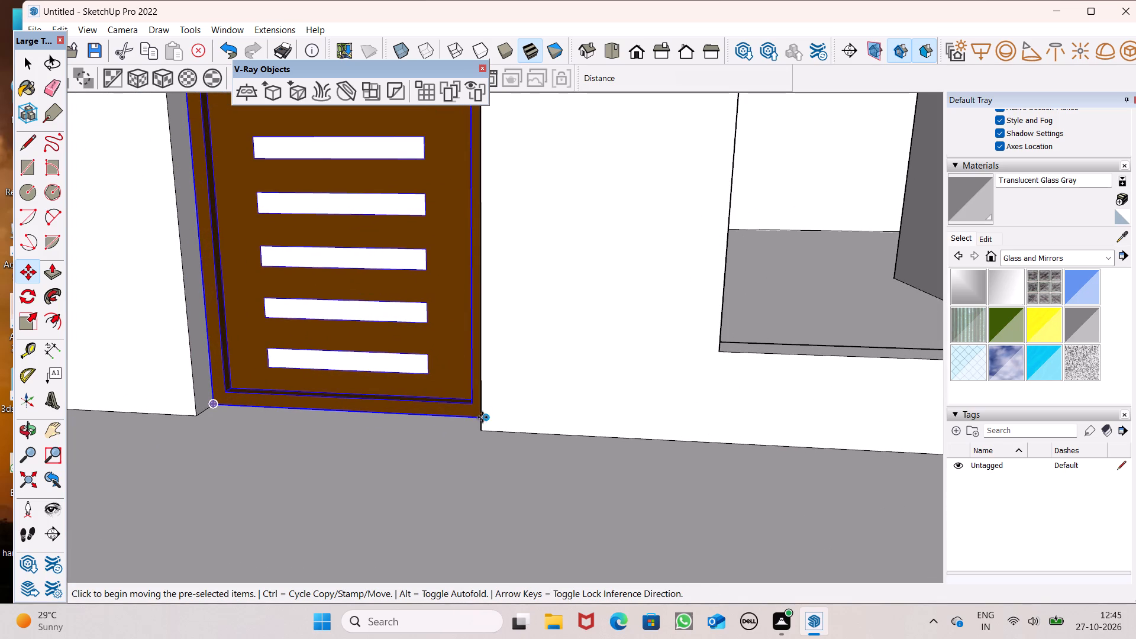
drag(485, 418, 483, 424)
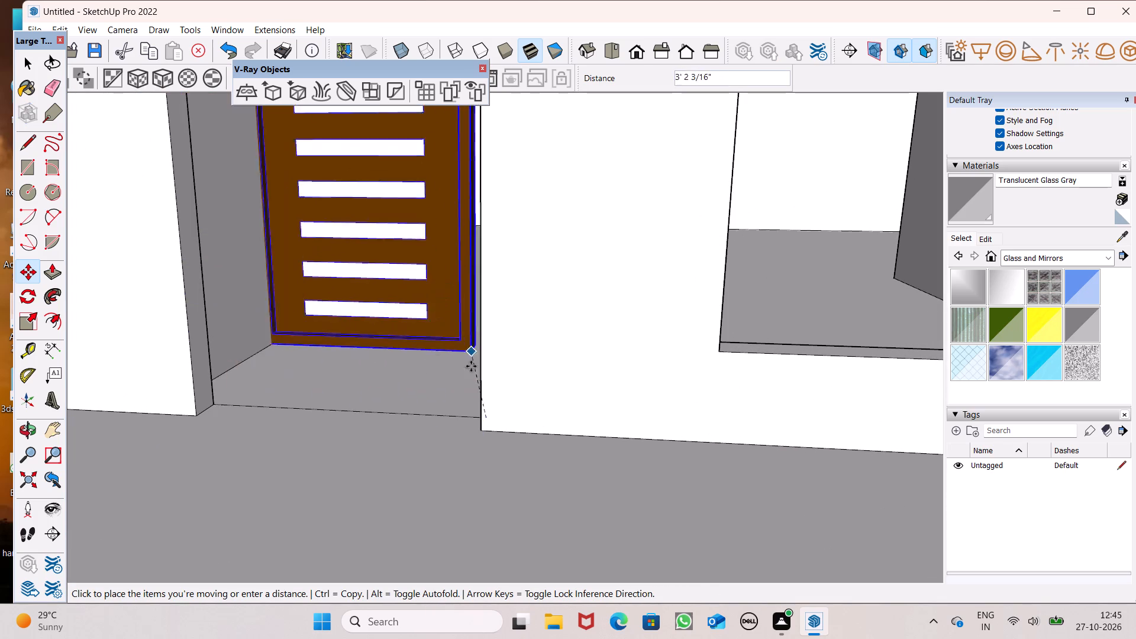
click(482, 429)
Copy the slotted door about 13' down into the lowest balcony's door opening, aligned with its lower corner, and clear the selection.
scroll(403, 324, down, 2)
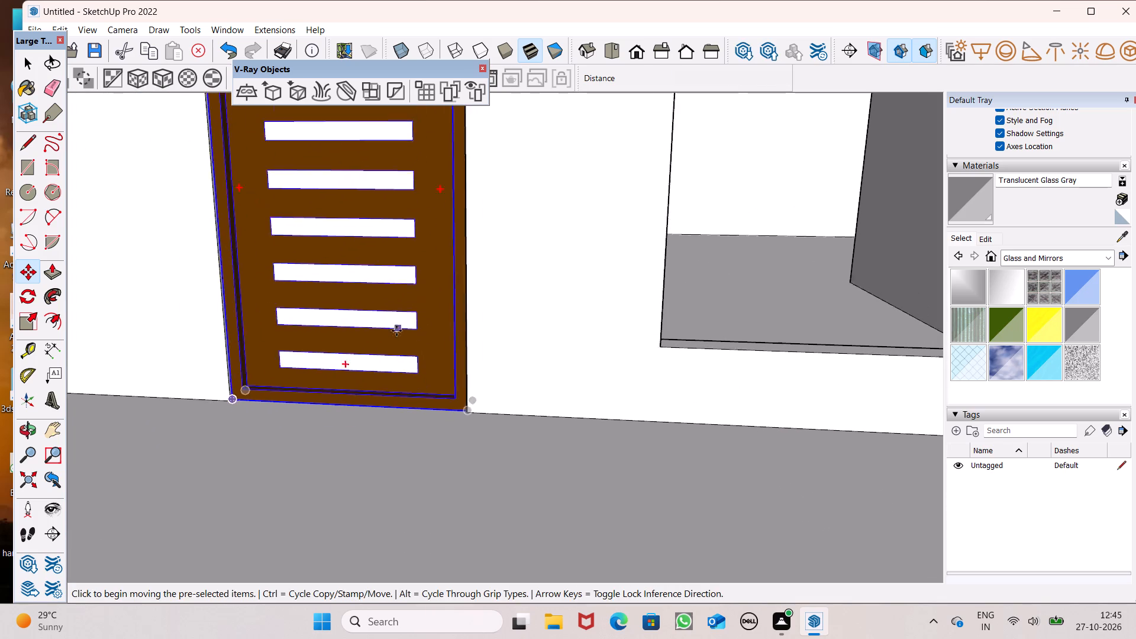
scroll(396, 331, down, 2)
middle_drag(448, 388, 453, 402)
scroll(435, 209, down, 7)
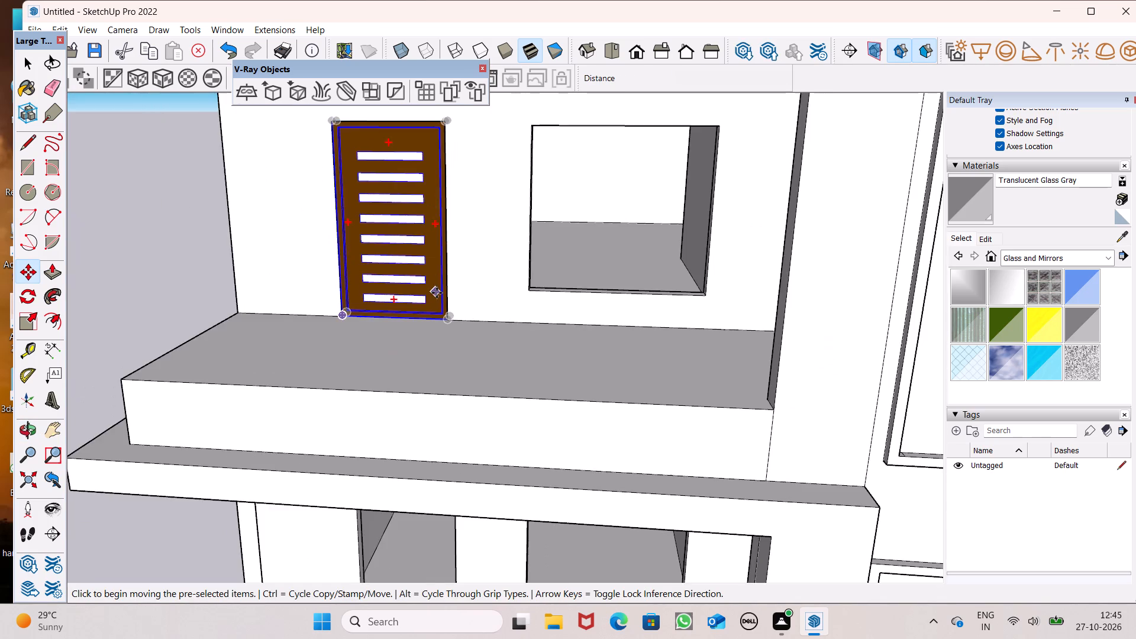
scroll(437, 293, down, 6)
drag(441, 305, 441, 346)
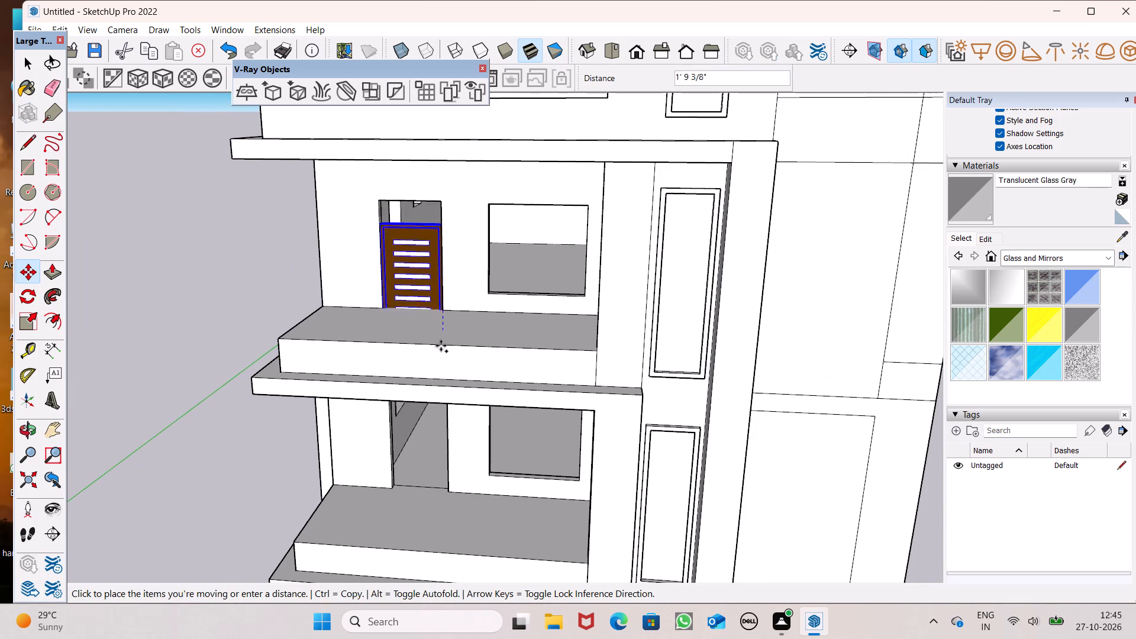
drag(441, 346, 447, 486)
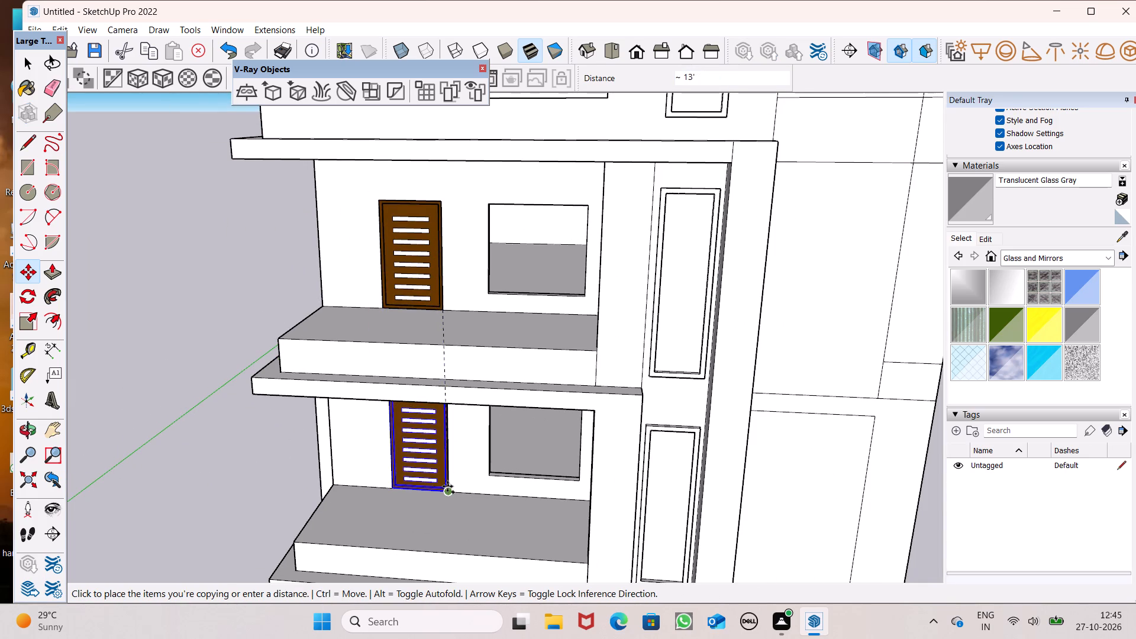
drag(447, 486, 447, 487)
key(space)
click(230, 392)
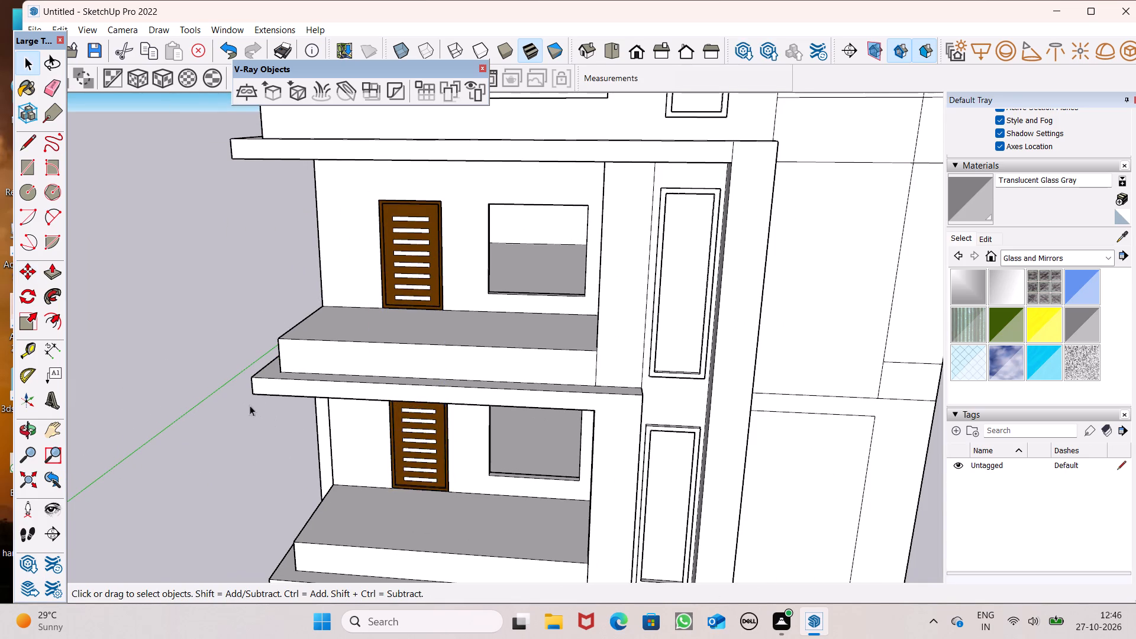
Examine the door placement on all balconies and the building's front and side facades from close up and afar.
scroll(377, 458, up, 8)
middle_drag(472, 468, 497, 451)
scroll(485, 406, up, 1)
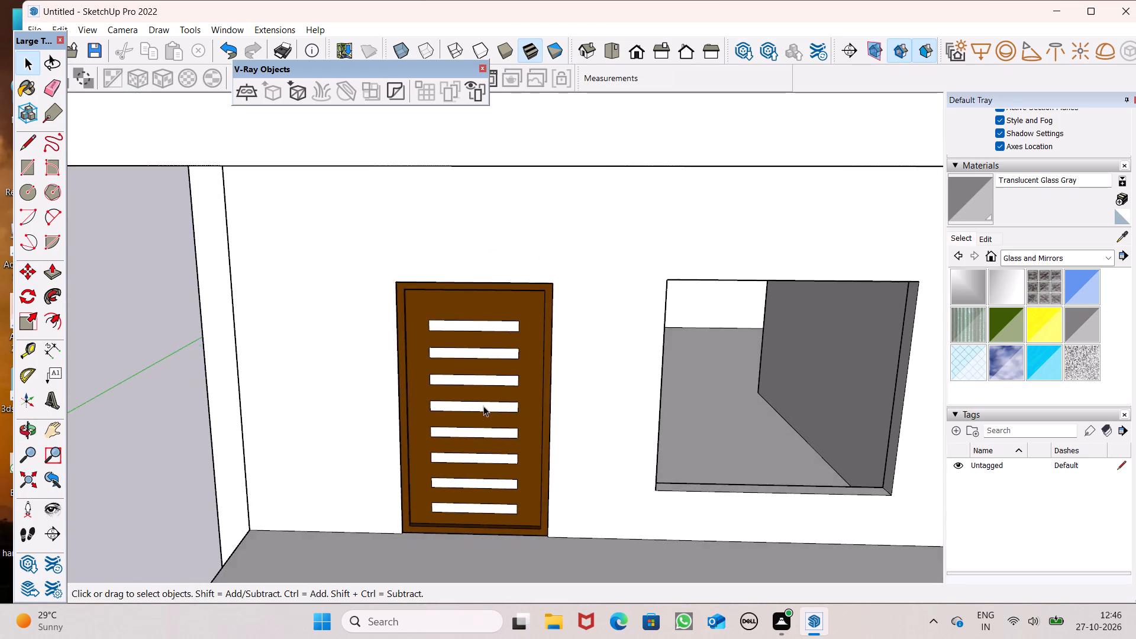
scroll(483, 406, down, 20)
scroll(493, 451, up, 1)
middle_drag(493, 452, 353, 416)
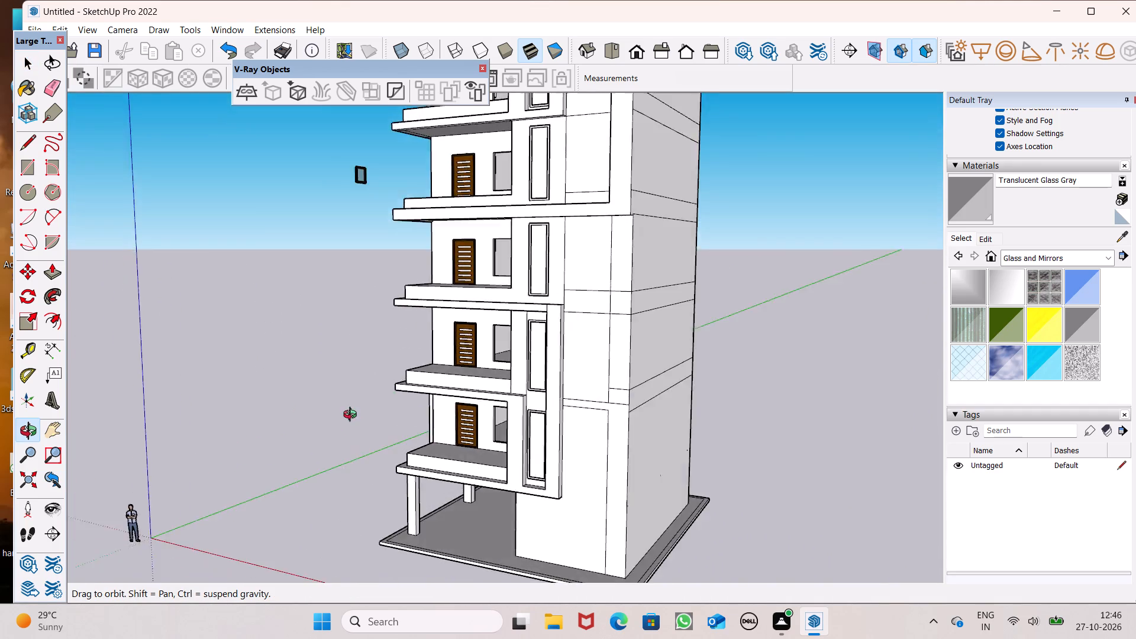
middle_drag(353, 416, 456, 496)
scroll(343, 347, down, 9)
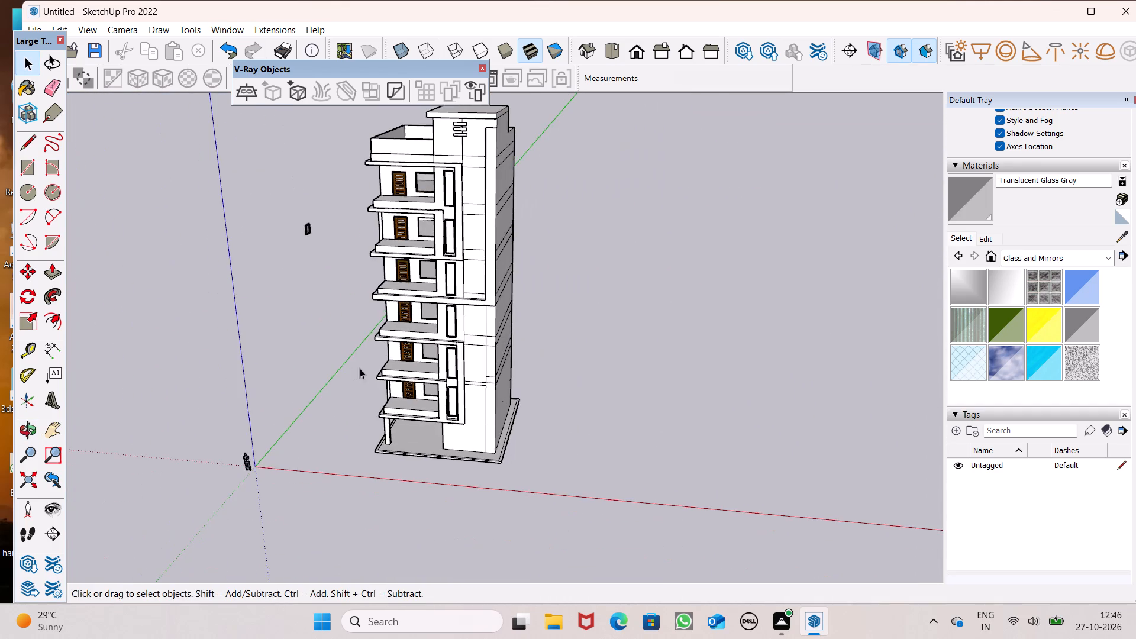
scroll(628, 373, down, 5)
scroll(492, 341, down, 8)
scroll(490, 375, up, 1)
middle_drag(509, 334, 552, 231)
scroll(541, 288, up, 8)
scroll(500, 254, up, 6)
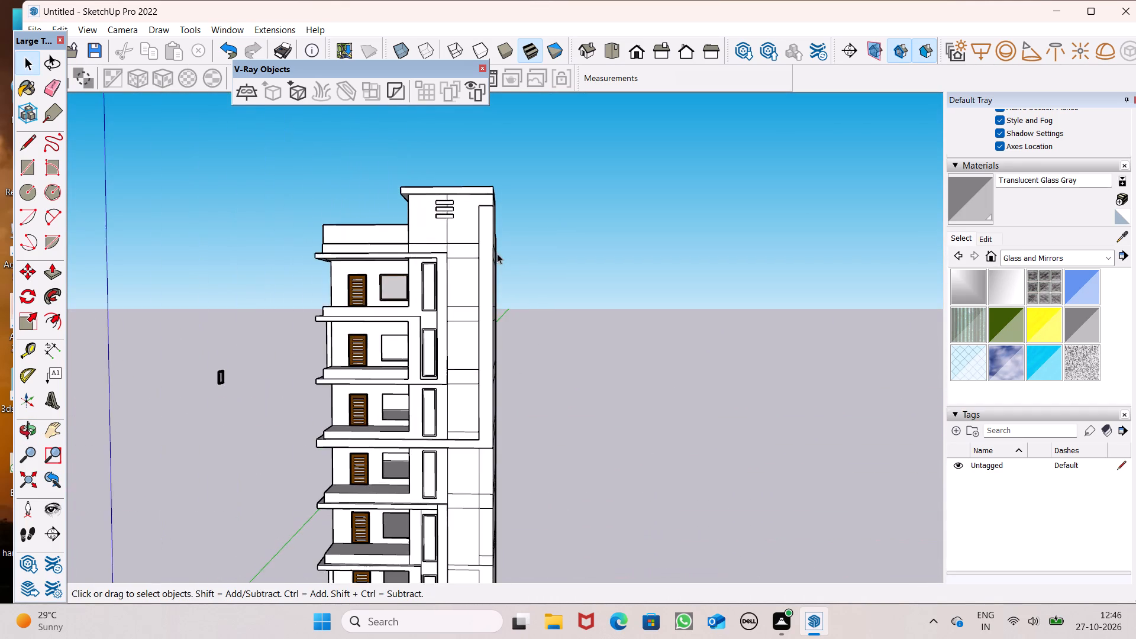
scroll(461, 256, down, 7)
scroll(484, 422, down, 4)
middle_drag(615, 415, 844, 389)
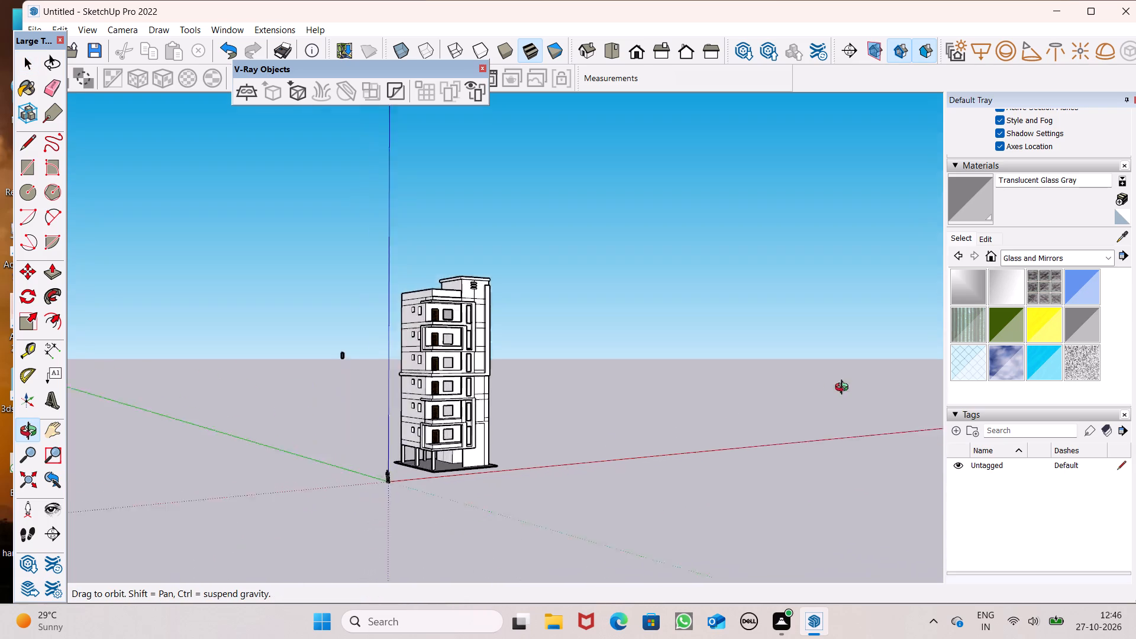
middle_drag(844, 389, 477, 463)
scroll(453, 447, up, 4)
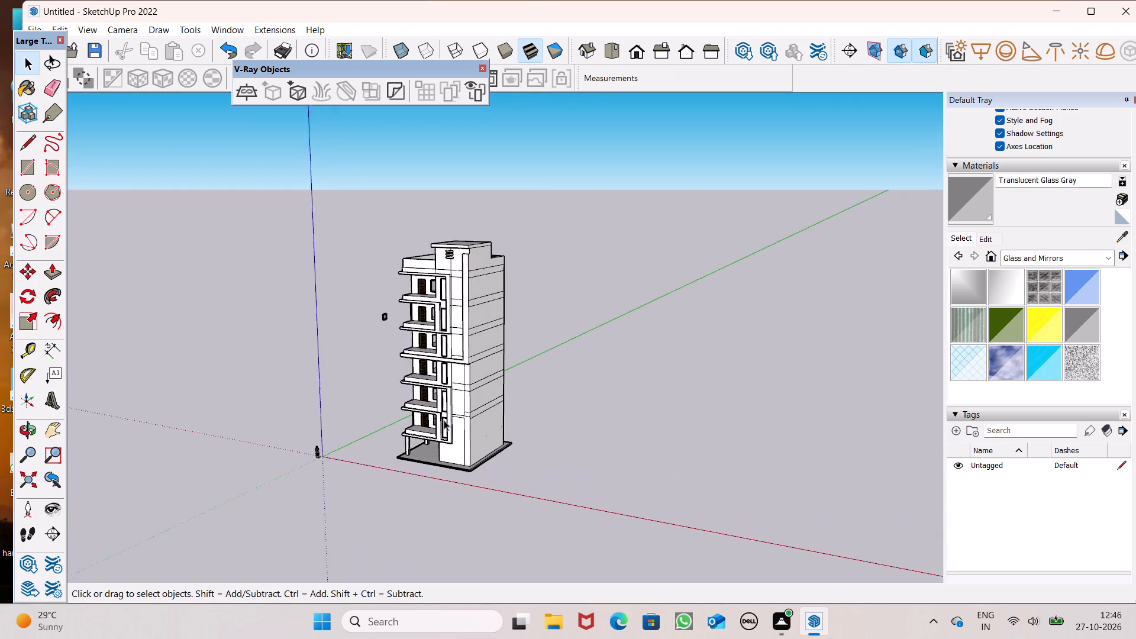
scroll(444, 420, up, 5)
scroll(475, 349, up, 6)
middle_click(475, 349)
scroll(487, 369, down, 7)
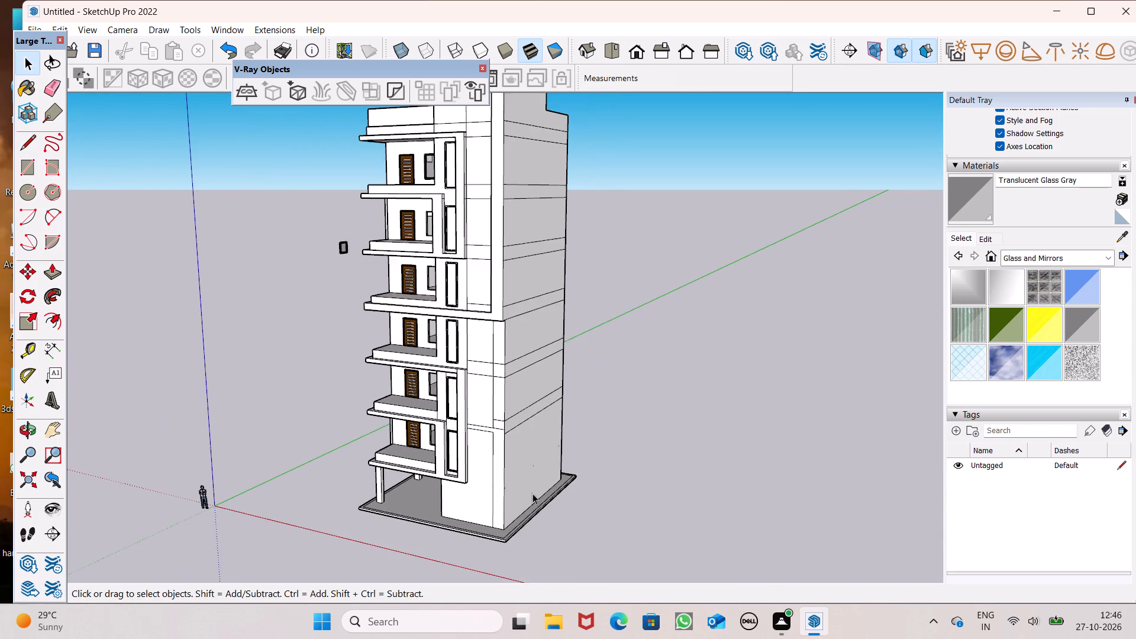
middle_drag(544, 521, 905, 375)
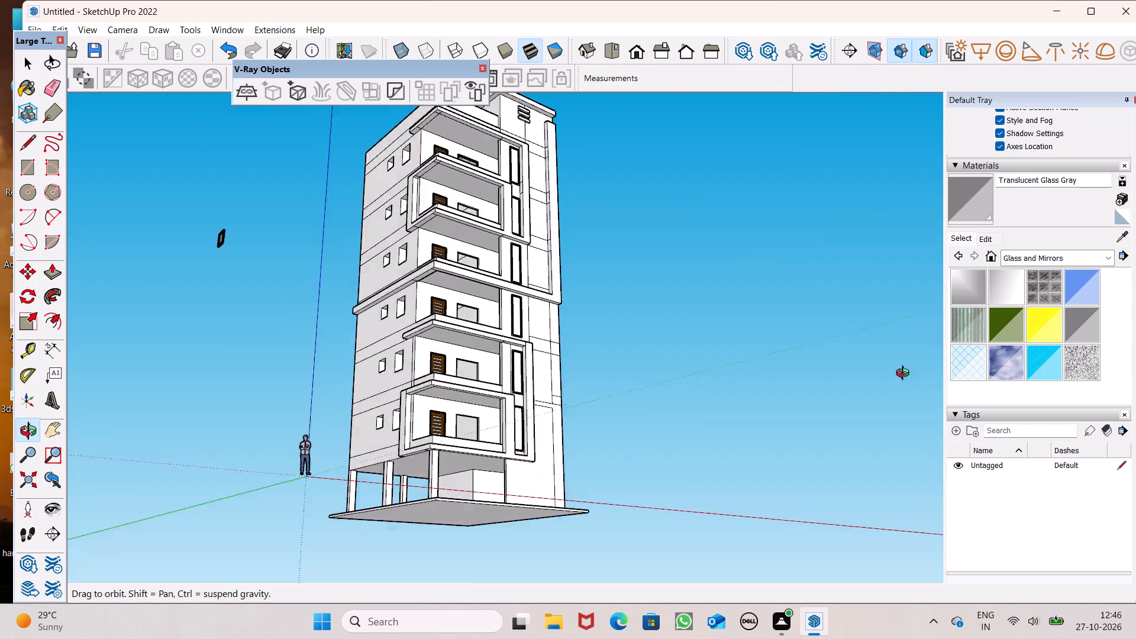
middle_drag(905, 375, 602, 512)
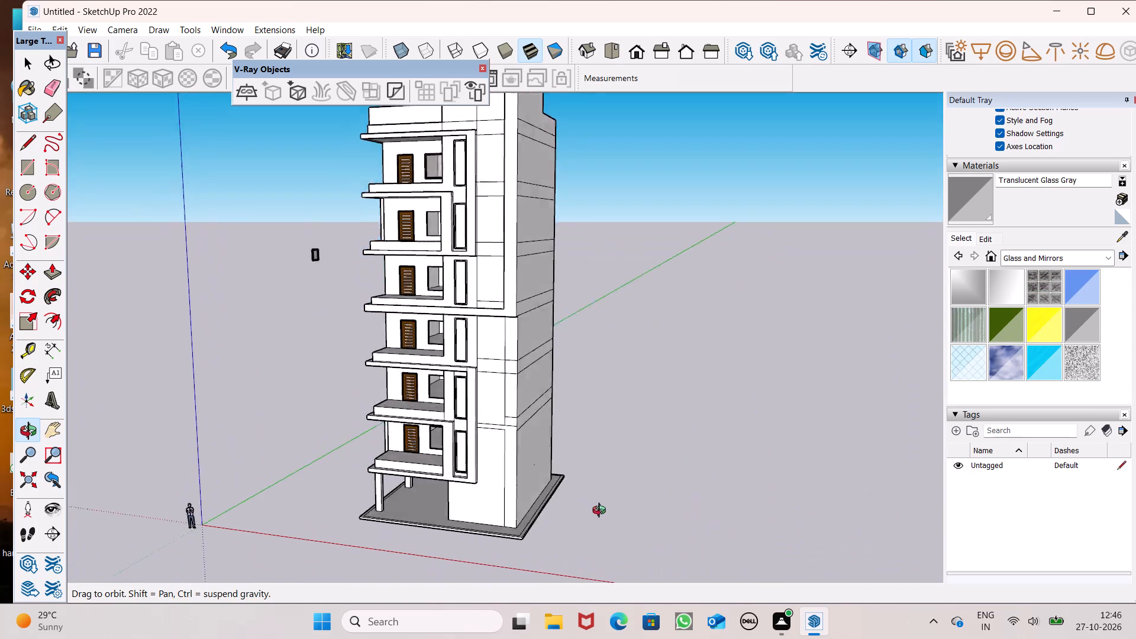
middle_drag(602, 512, 602, 443)
Copy the topmost balcony's brown-framed glazed window about 13' 2" down into the window opening of the second balcony from the top.
scroll(386, 130, up, 7)
middle_drag(492, 264, 588, 358)
scroll(512, 225, up, 4)
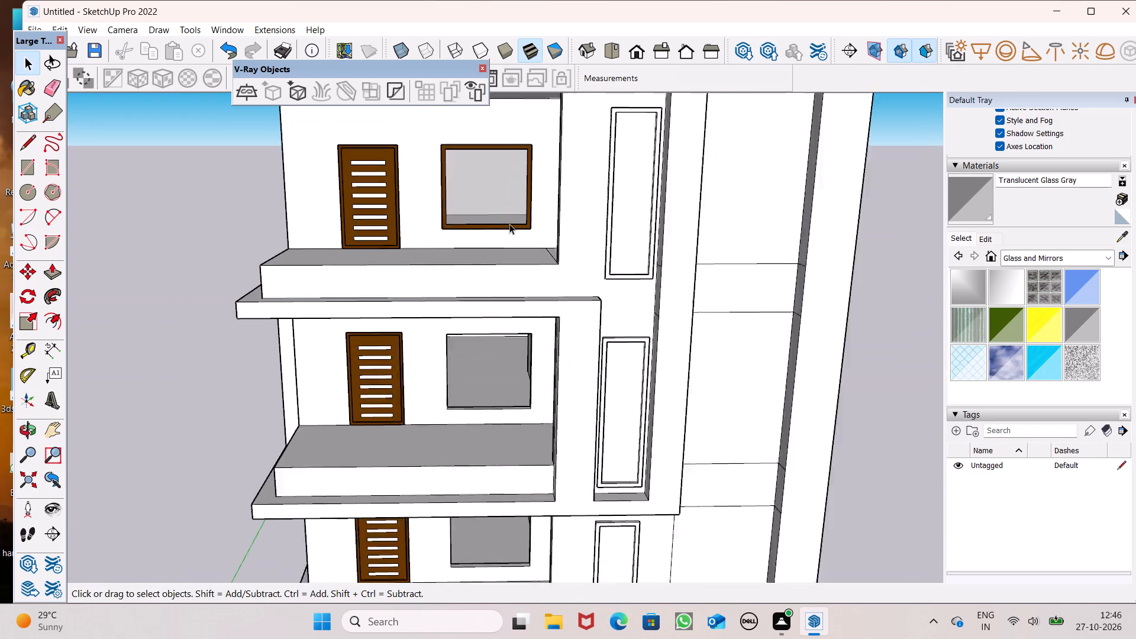
scroll(509, 224, up, 2)
click(505, 218)
key(m)
key(Return)
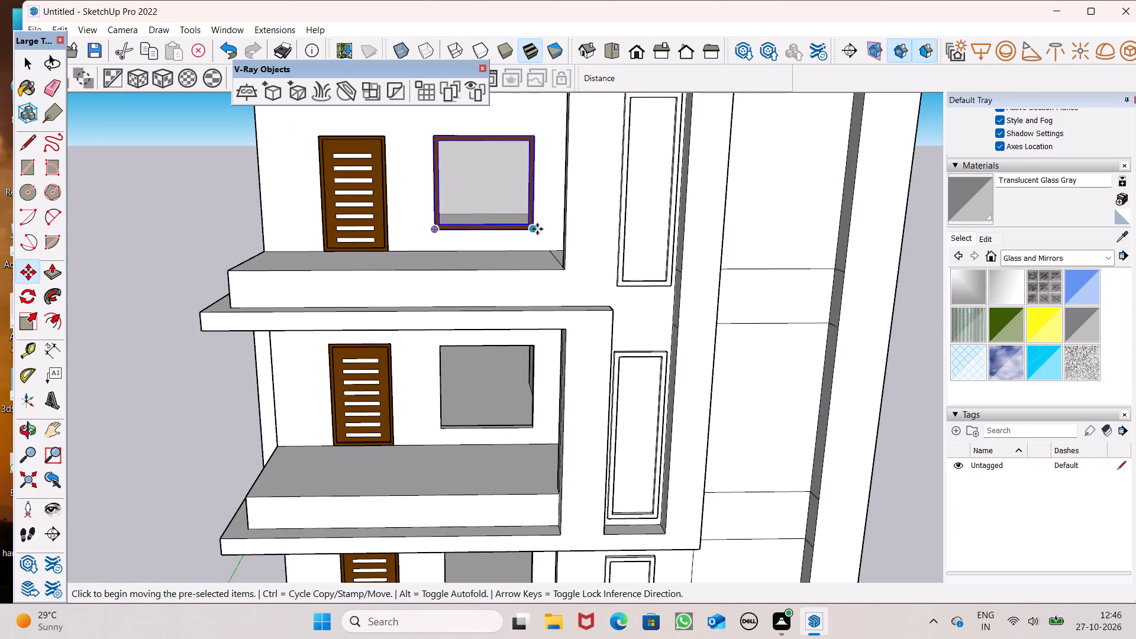
drag(534, 229, 539, 404)
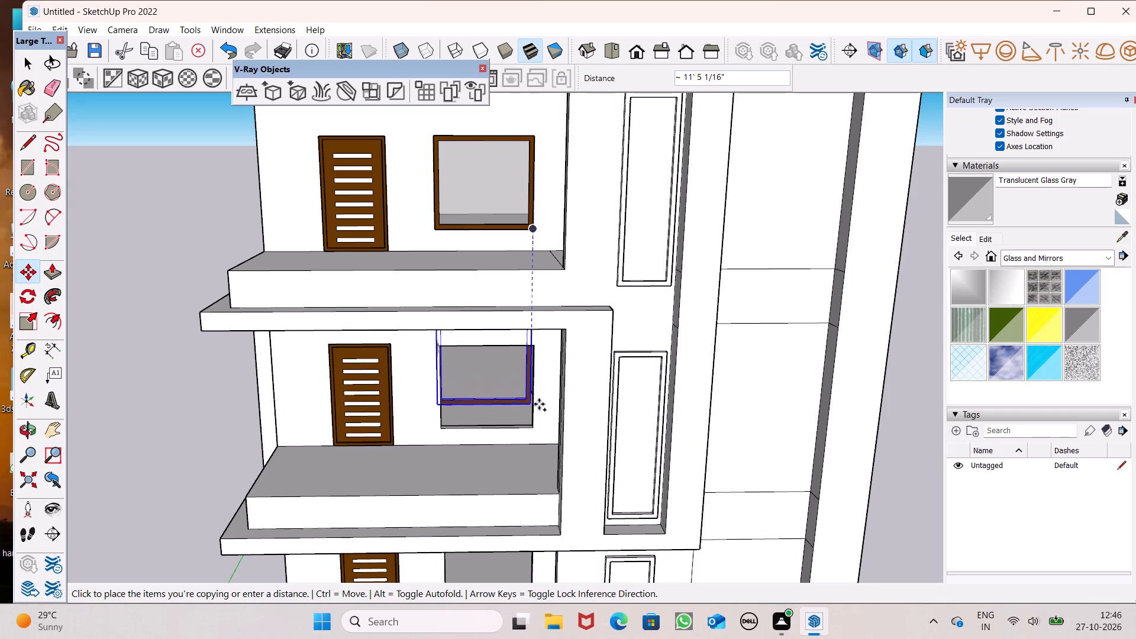
drag(539, 404, 534, 427)
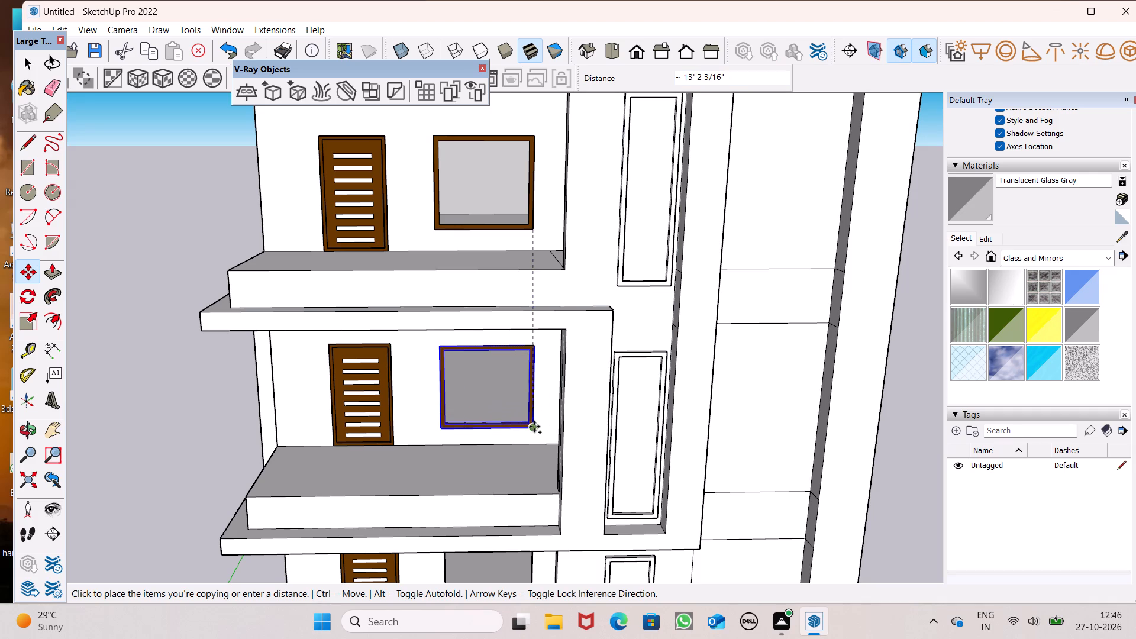
drag(534, 427, 538, 426)
Copy the glazed window down to the third balcony from the top, fitting its lower corner to the window opening's corner.
scroll(370, 209, down, 6)
scroll(432, 351, up, 7)
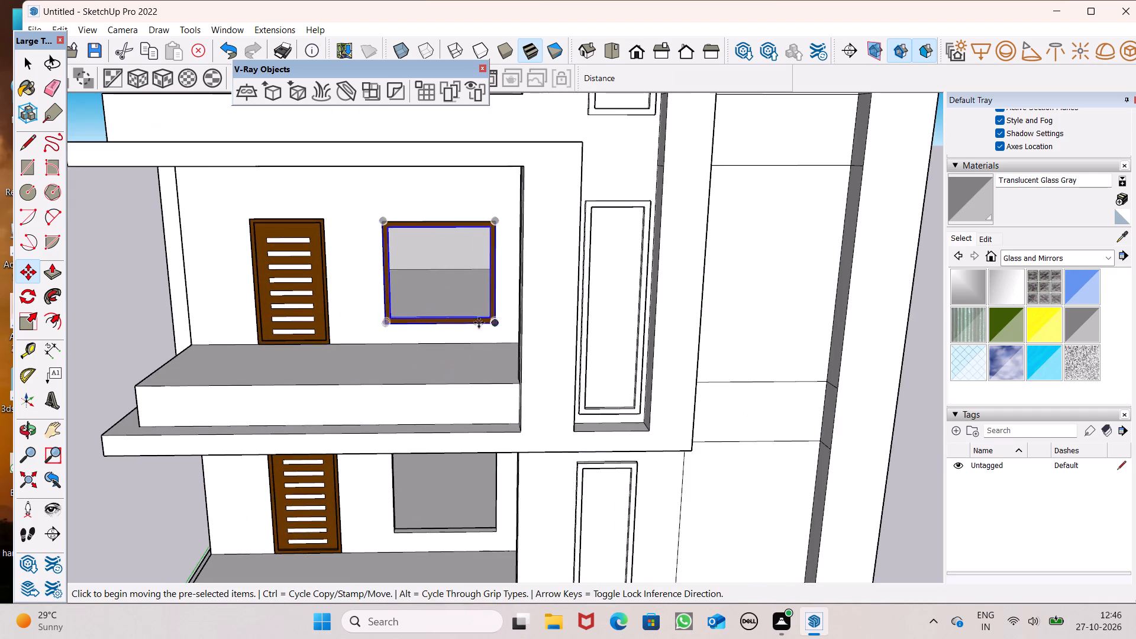
scroll(428, 188, down, 6)
scroll(437, 415, up, 7)
scroll(477, 211, down, 2)
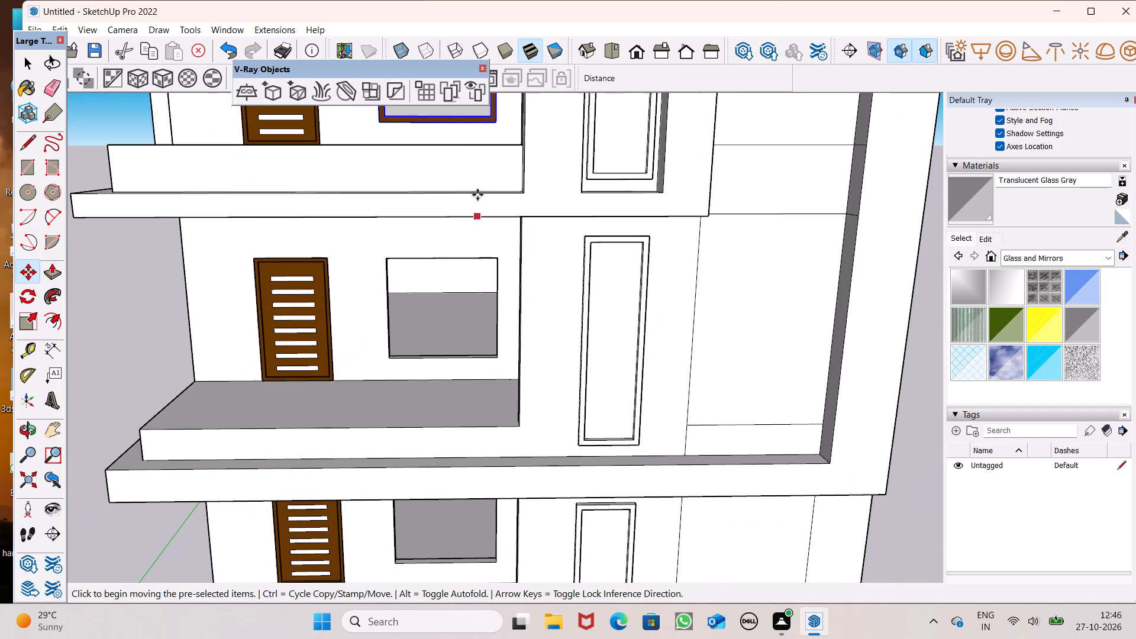
drag(495, 121, 506, 347)
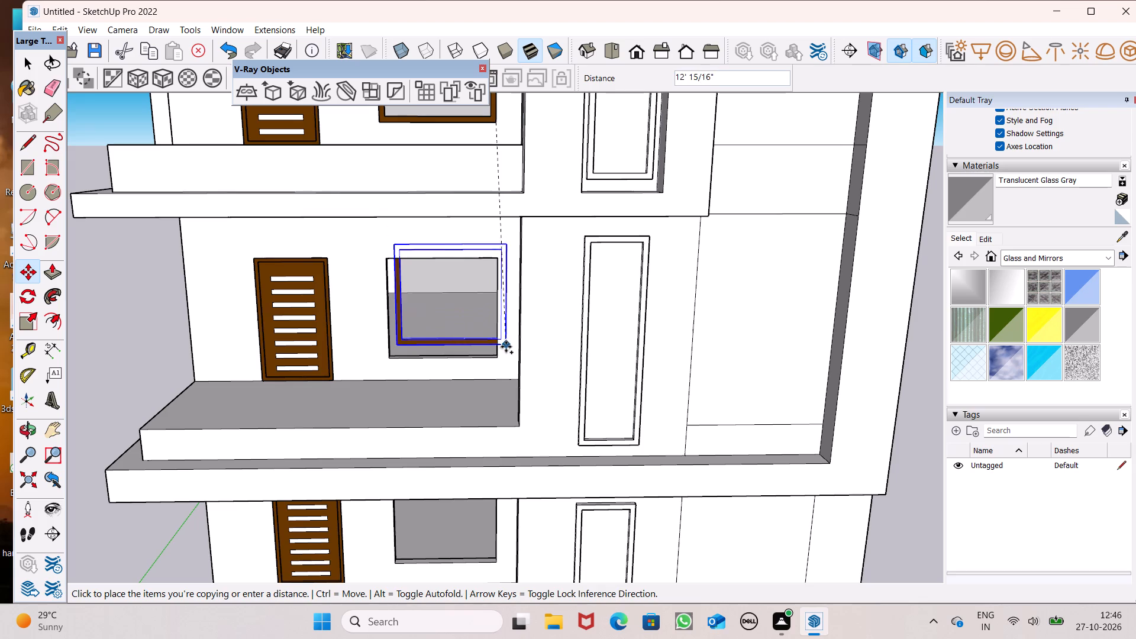
drag(506, 347, 498, 357)
Copy the glazed window down into the window opening of the fourth balcony from the top, matching the lower corner.
scroll(470, 170, down, 7)
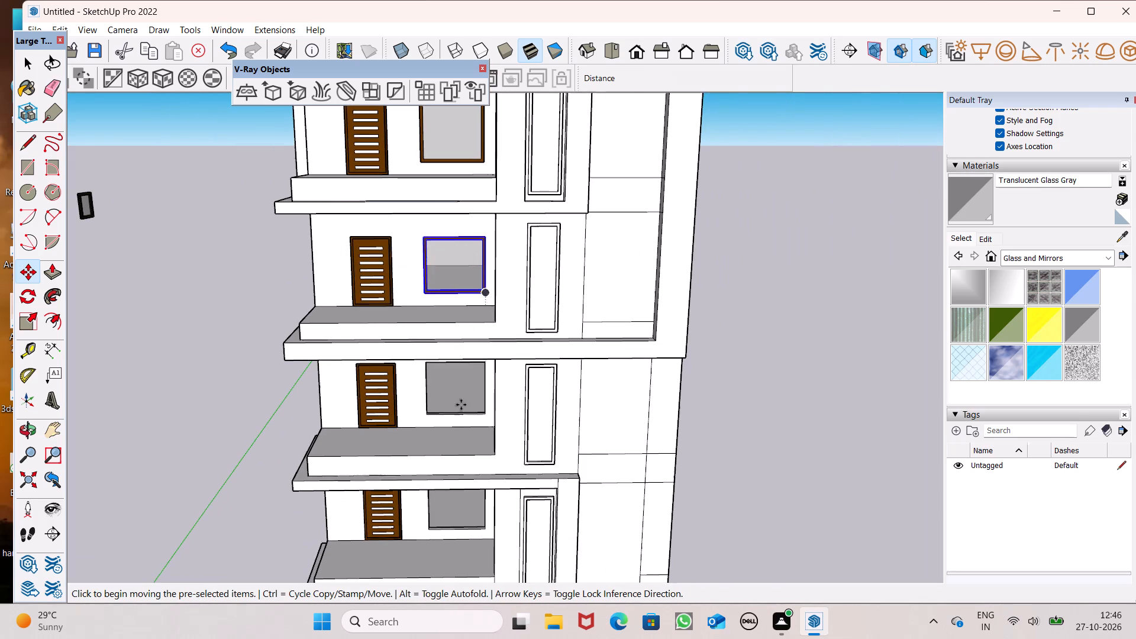
scroll(449, 411, up, 6)
drag(527, 166, 521, 417)
Copy the glazed window down into the window opening of the fifth balcony from the top, matching the lower corner.
scroll(473, 234, down, 8)
scroll(479, 185, up, 1)
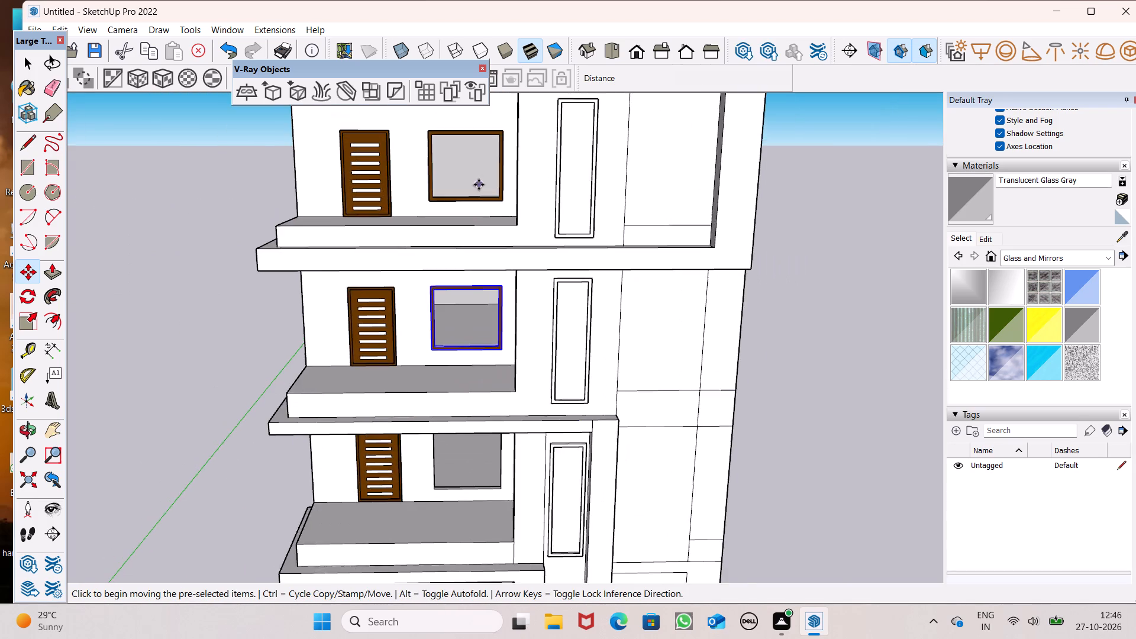
scroll(480, 211, down, 5)
scroll(493, 401, up, 8)
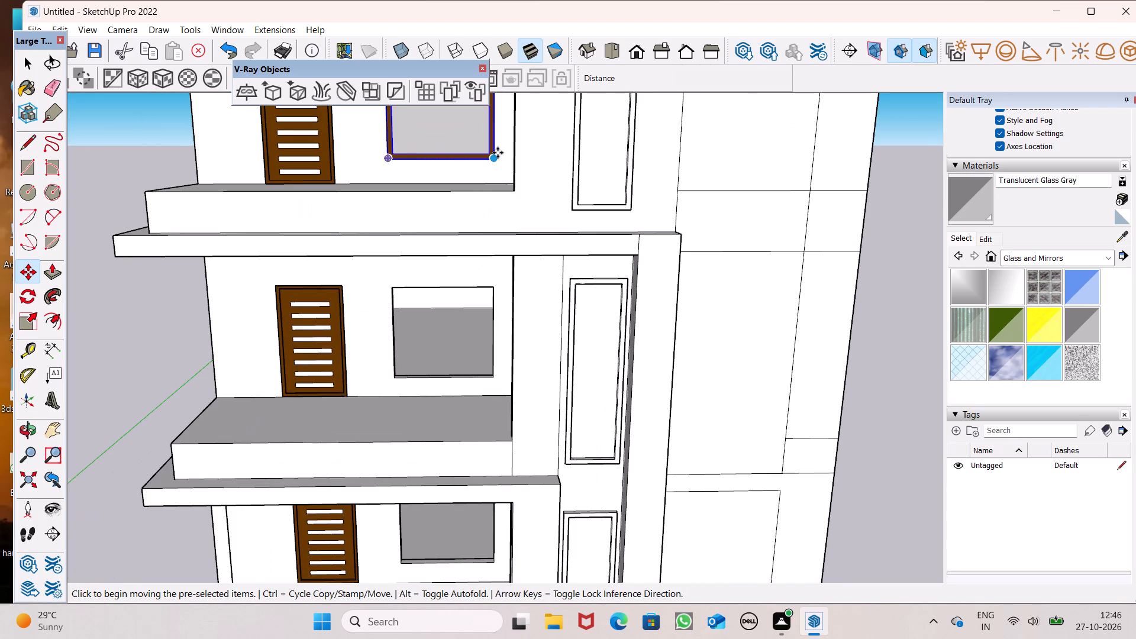
drag(493, 160, 493, 264)
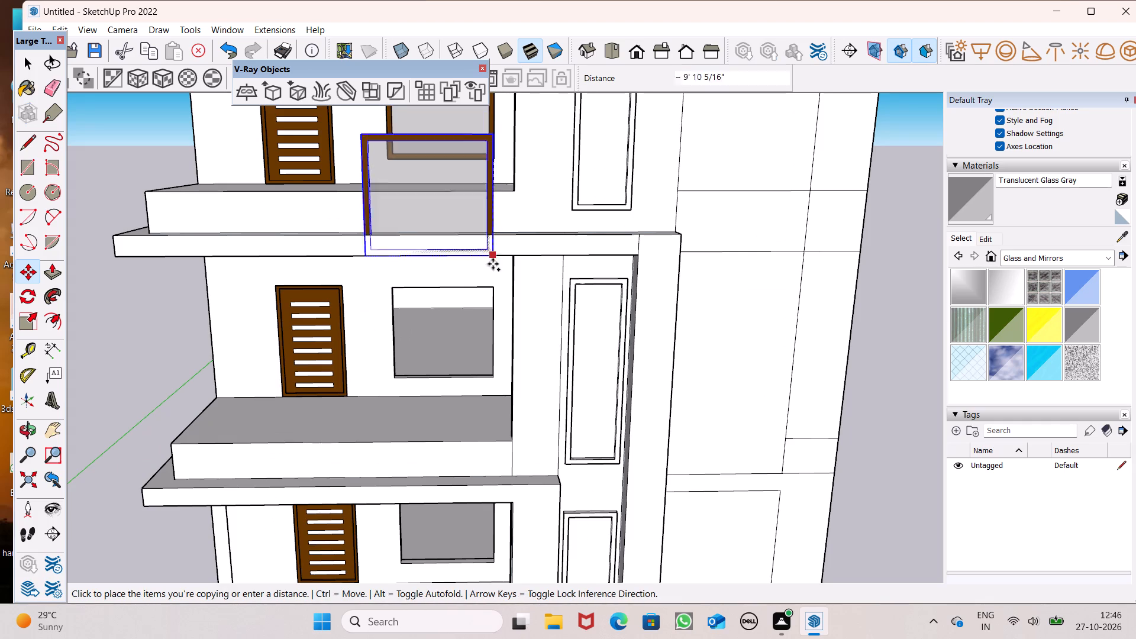
drag(493, 264, 496, 371)
Copy the glazed window down into the lowest balcony's window opening, matching its lower corner, and return to selection mode.
scroll(476, 186, down, 7)
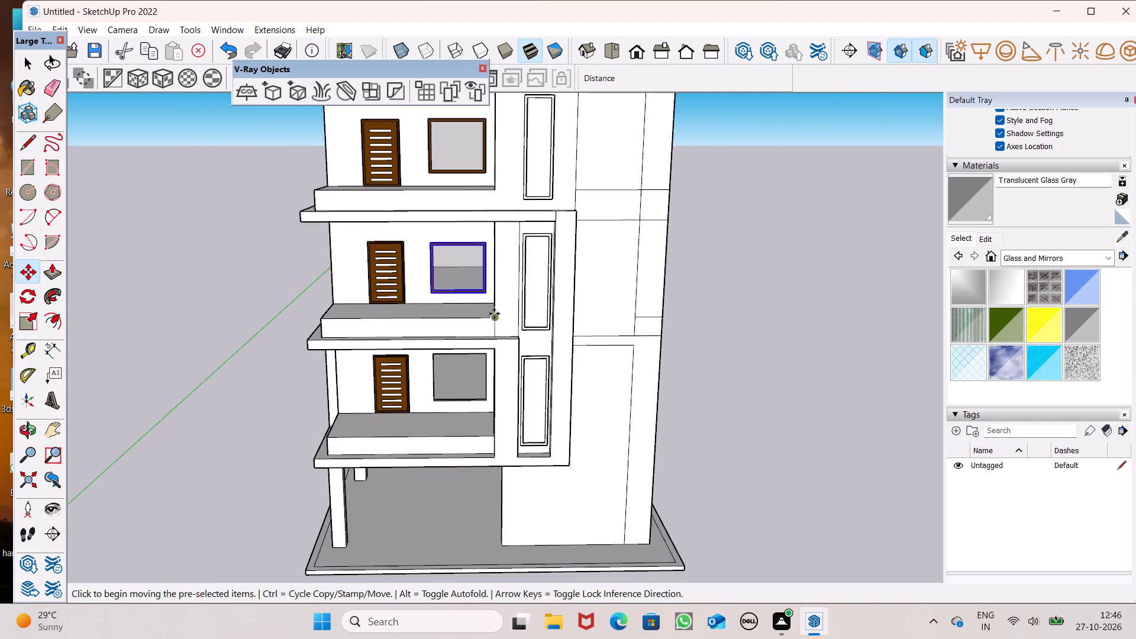
scroll(494, 321, up, 6)
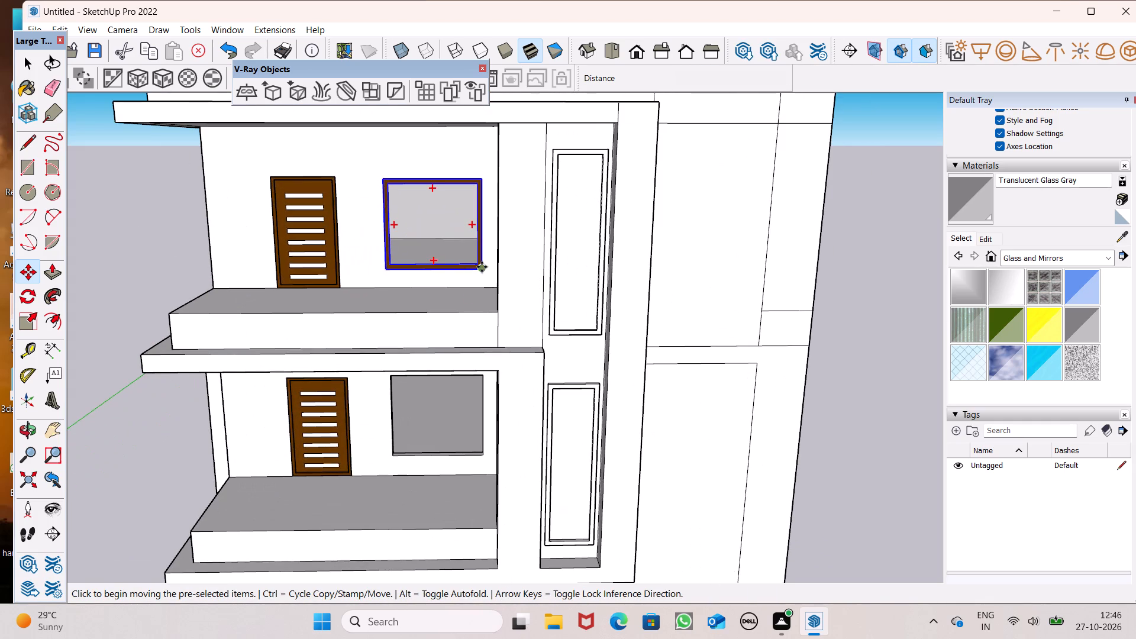
ctrl+drag(480, 267, 488, 453)
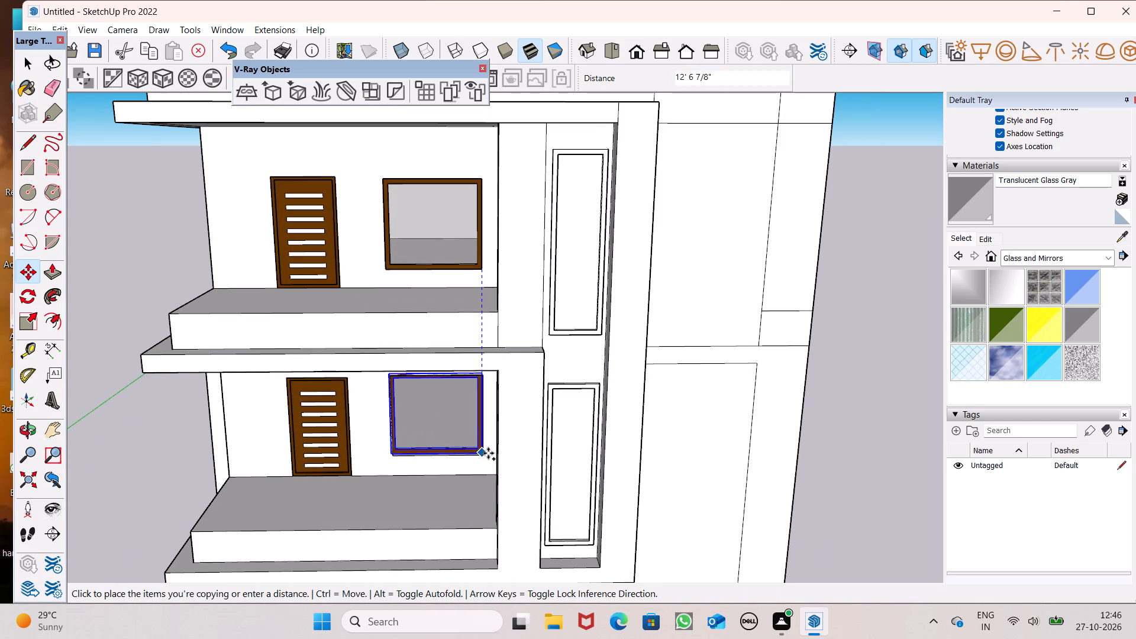
ctrl+drag(488, 453, 486, 454)
scroll(425, 245, down, 9)
key(space)
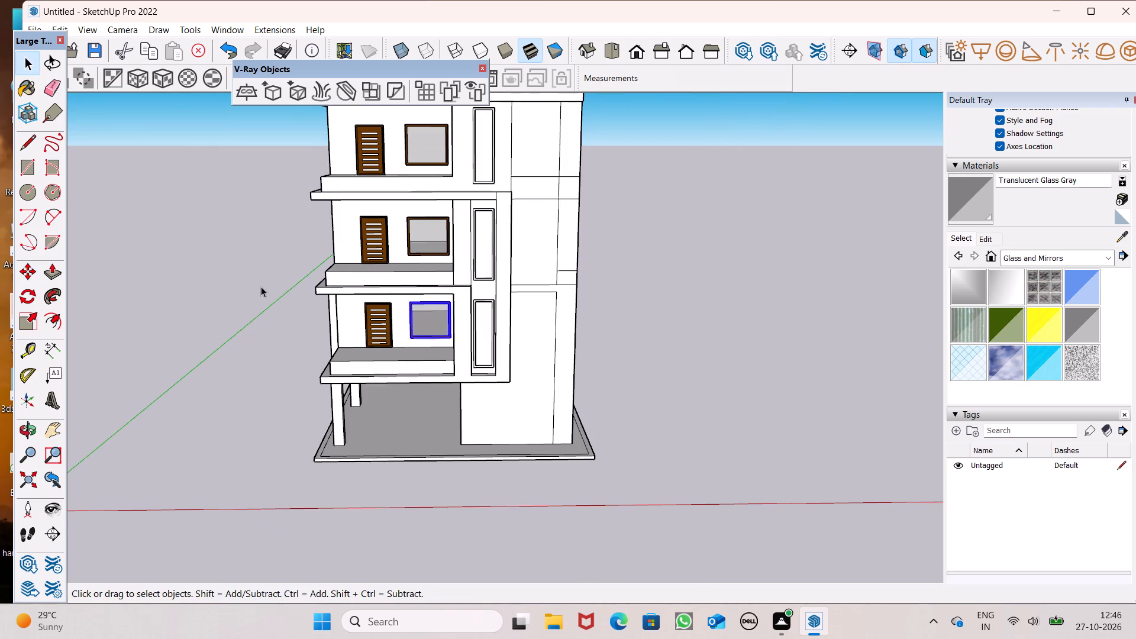
click(213, 280)
Move the spare brown-framed glazed window beside the building upward and farther out from the side wall.
scroll(438, 370, down, 6)
middle_drag(427, 407, 908, 433)
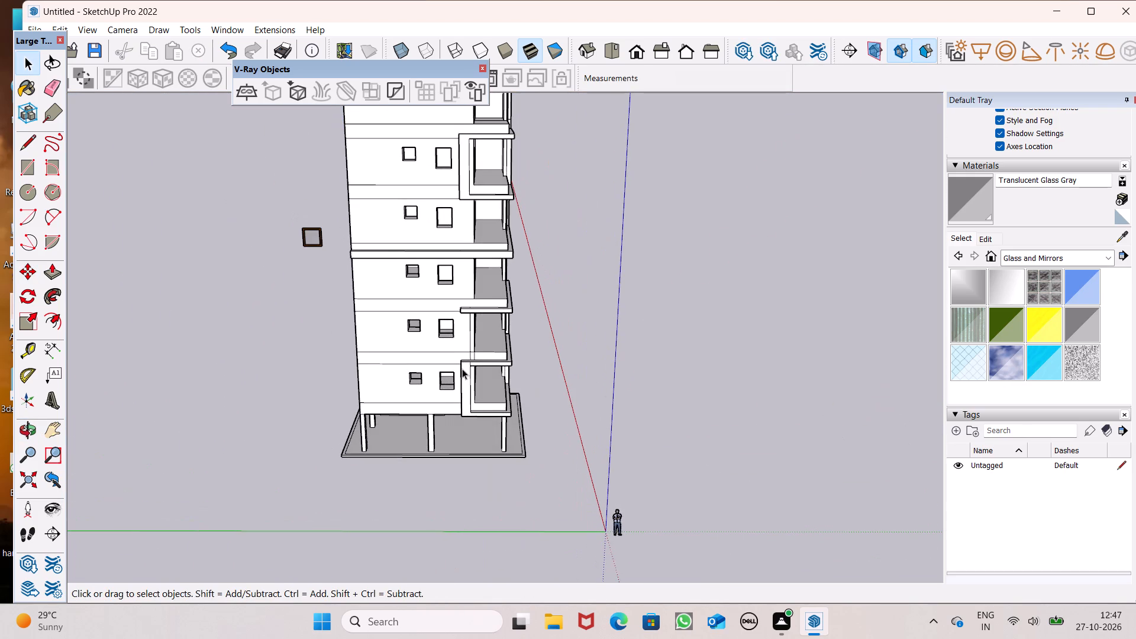
scroll(395, 250, up, 6)
scroll(251, 267, up, 10)
middle_drag(281, 282, 296, 340)
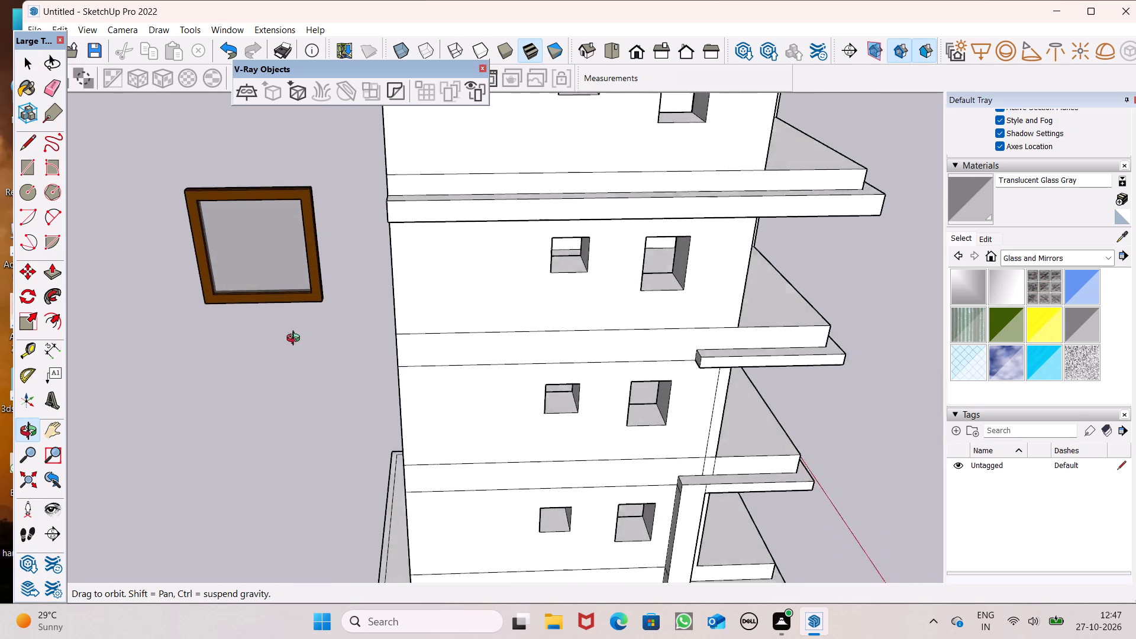
middle_drag(296, 340, 369, 35)
scroll(281, 174, up, 9)
scroll(273, 327, down, 7)
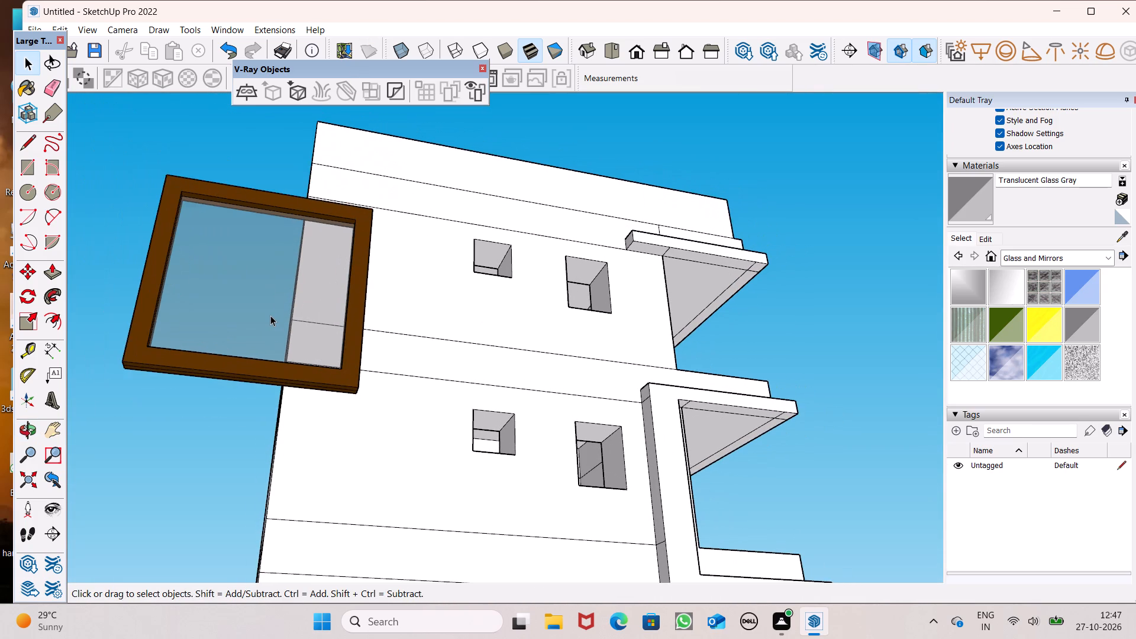
double_click(270, 315)
scroll(270, 315, down, 7)
click(215, 387)
click(227, 346)
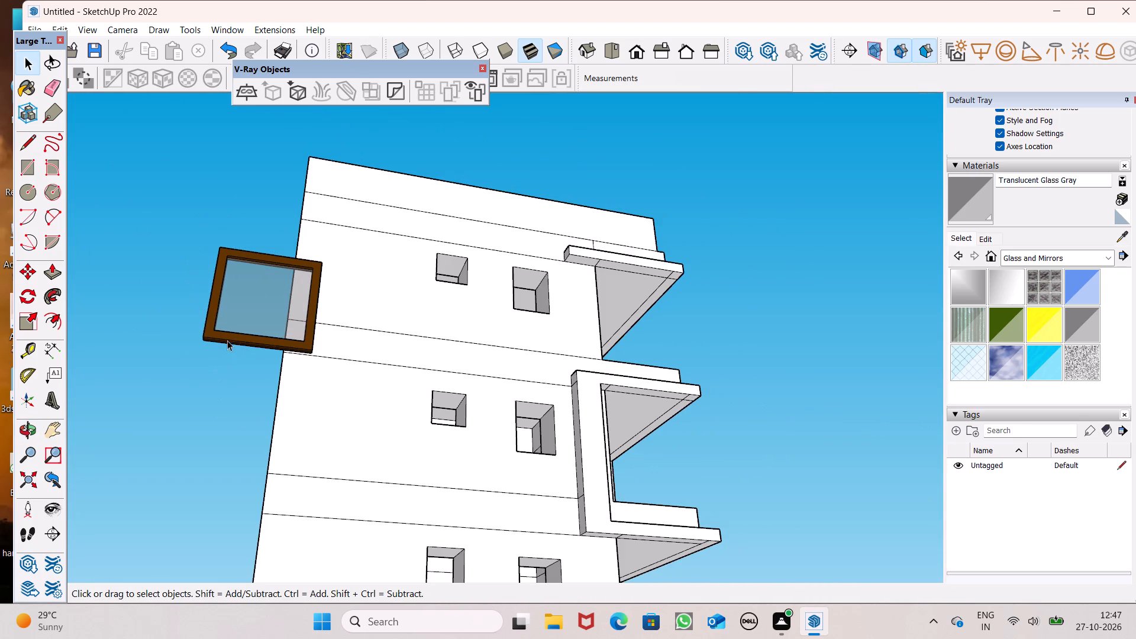
click(228, 333)
scroll(184, 318, down, 6)
middle_drag(319, 342, 289, 430)
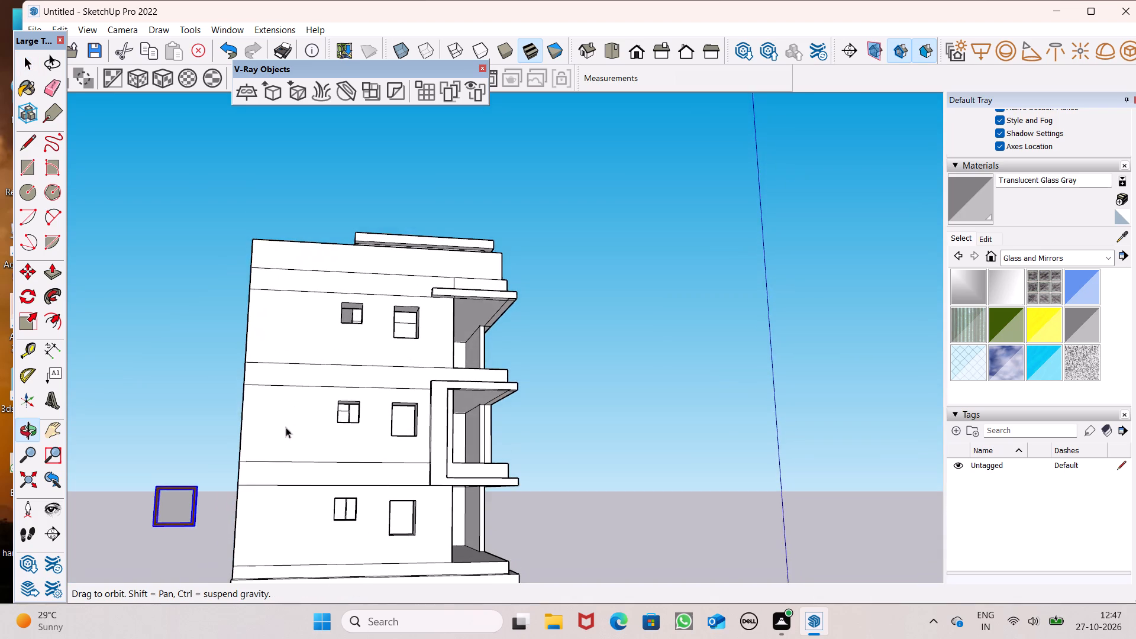
scroll(275, 353, down, 5)
middle_drag(370, 364, 351, 448)
key(m)
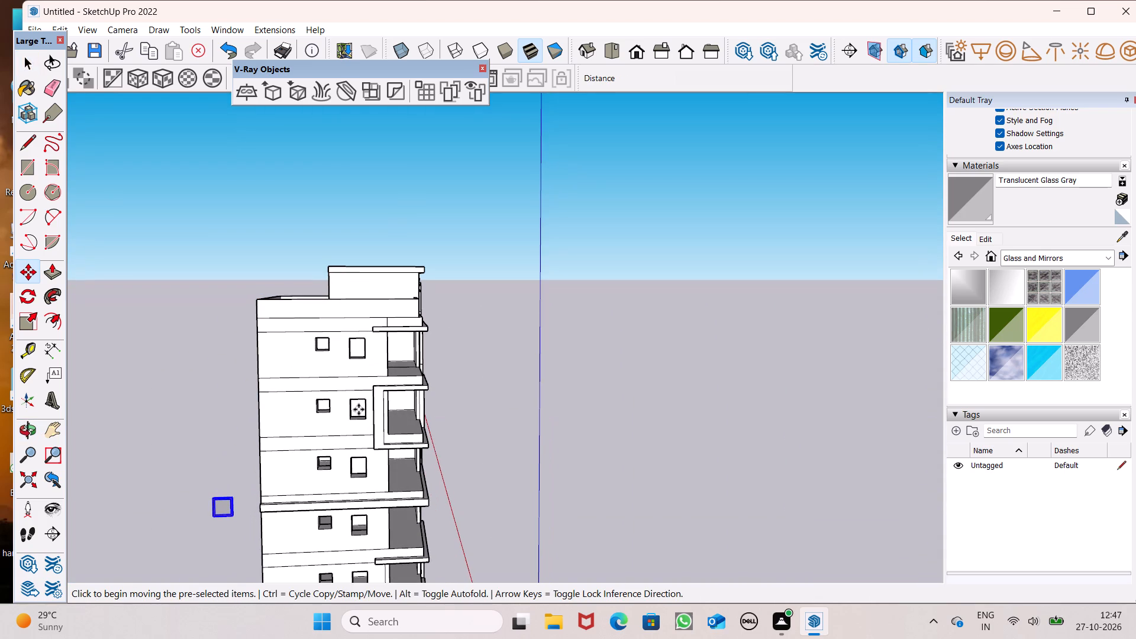
key(Return)
drag(235, 514, 231, 419)
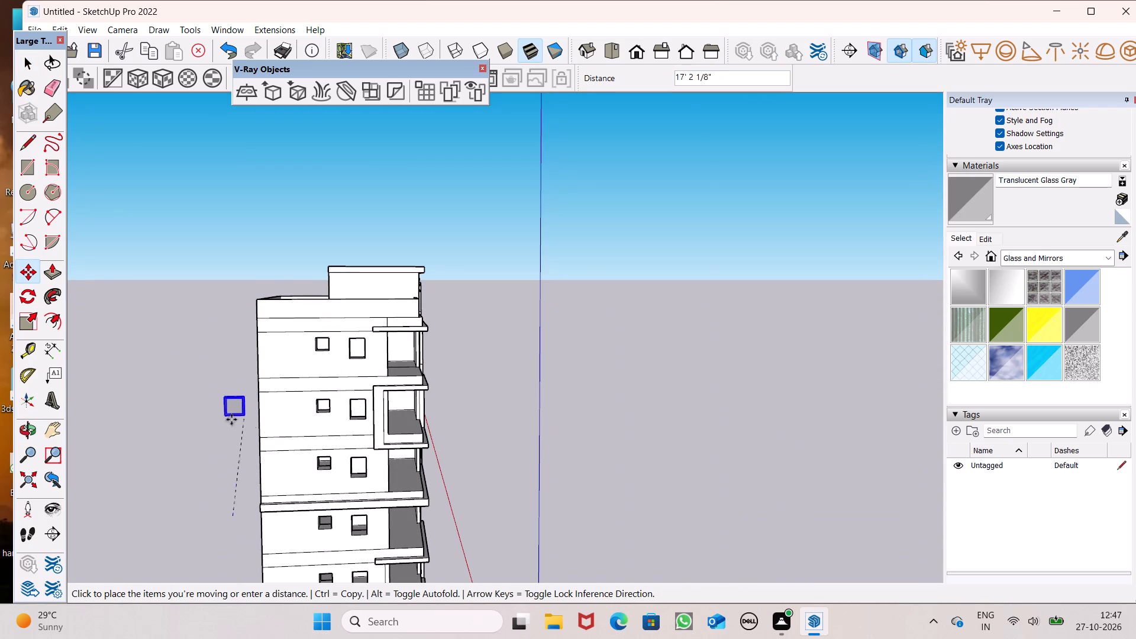
drag(231, 419, 163, 445)
key(space)
Copy the spare glazed window sideways toward the building so that two stand side by side, and clear the selection.
scroll(163, 436, up, 7)
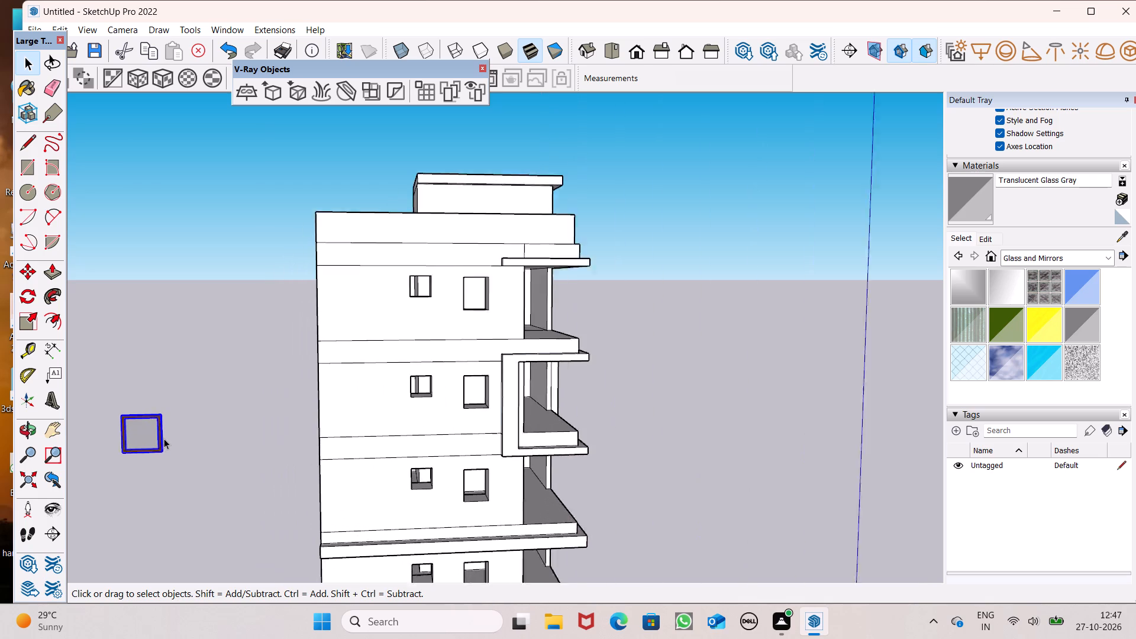
scroll(164, 438, up, 1)
key(m)
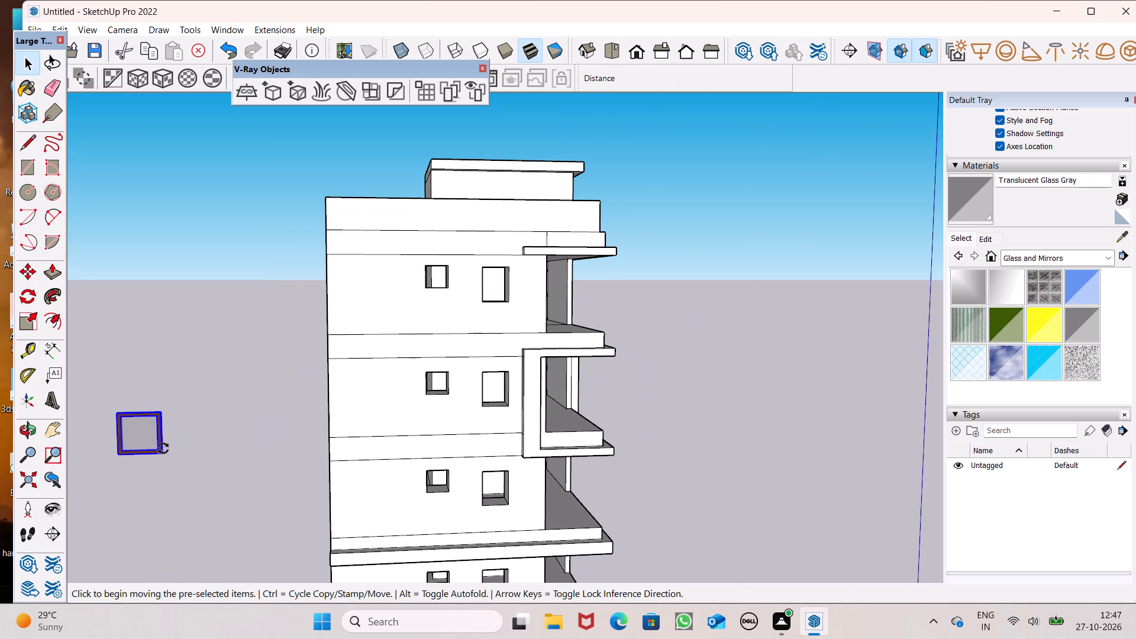
key(Return)
drag(162, 454, 163, 455)
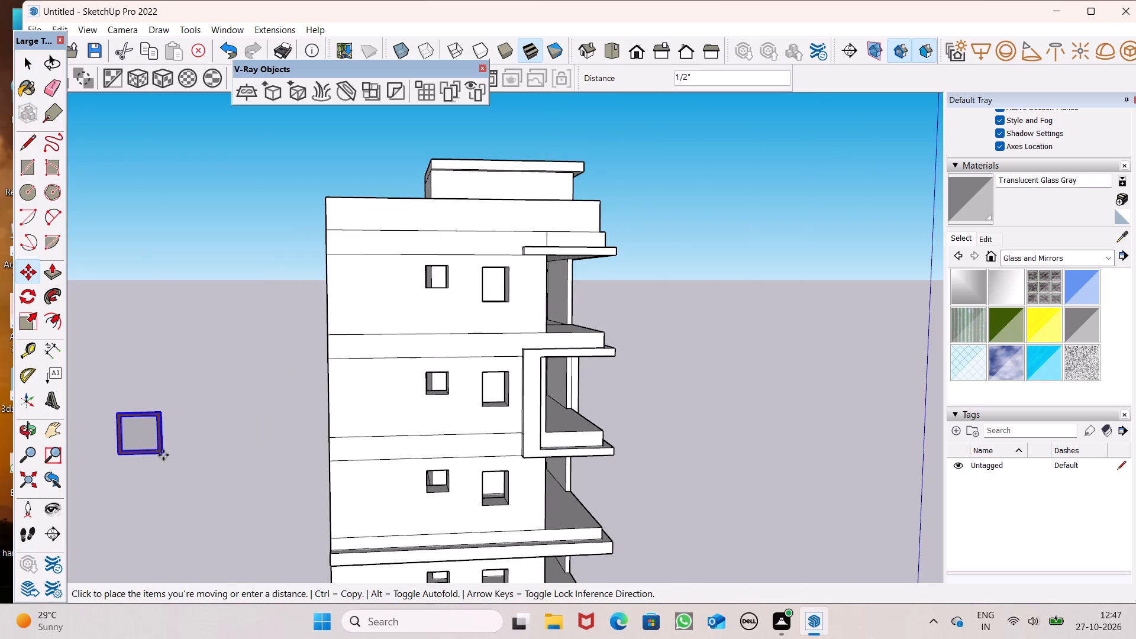
drag(163, 455, 246, 457)
key(space)
click(214, 484)
Draw two short lines across the lower inner ledge of the copied window's frame, marking off a small rectangle near its middle.
scroll(255, 436, up, 4)
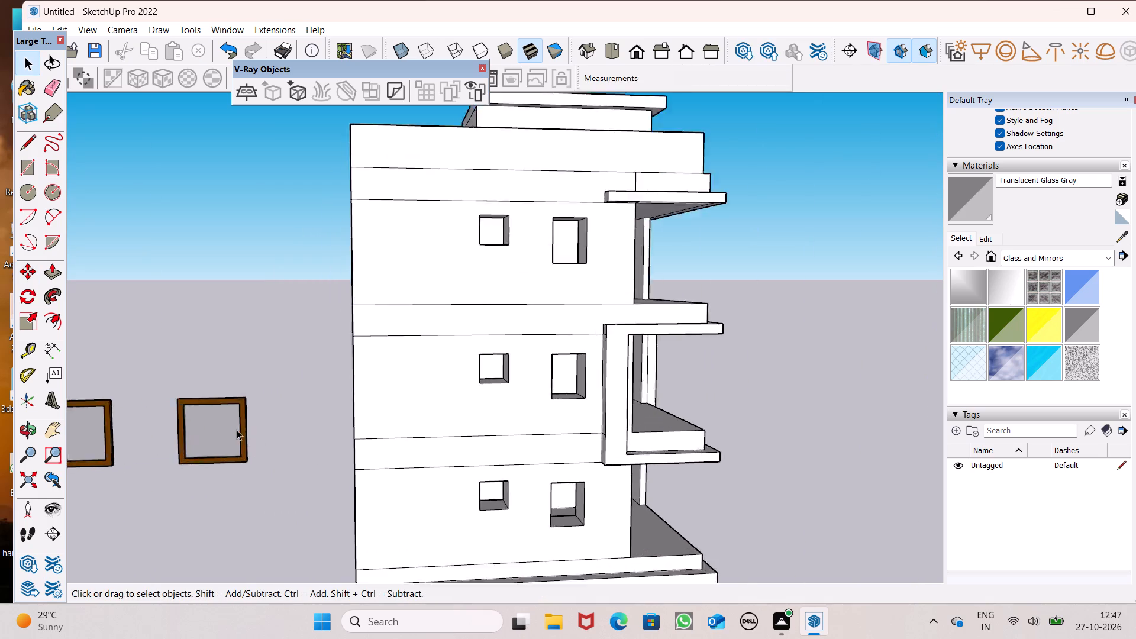
scroll(237, 430, up, 14)
middle_drag(206, 492, 221, 611)
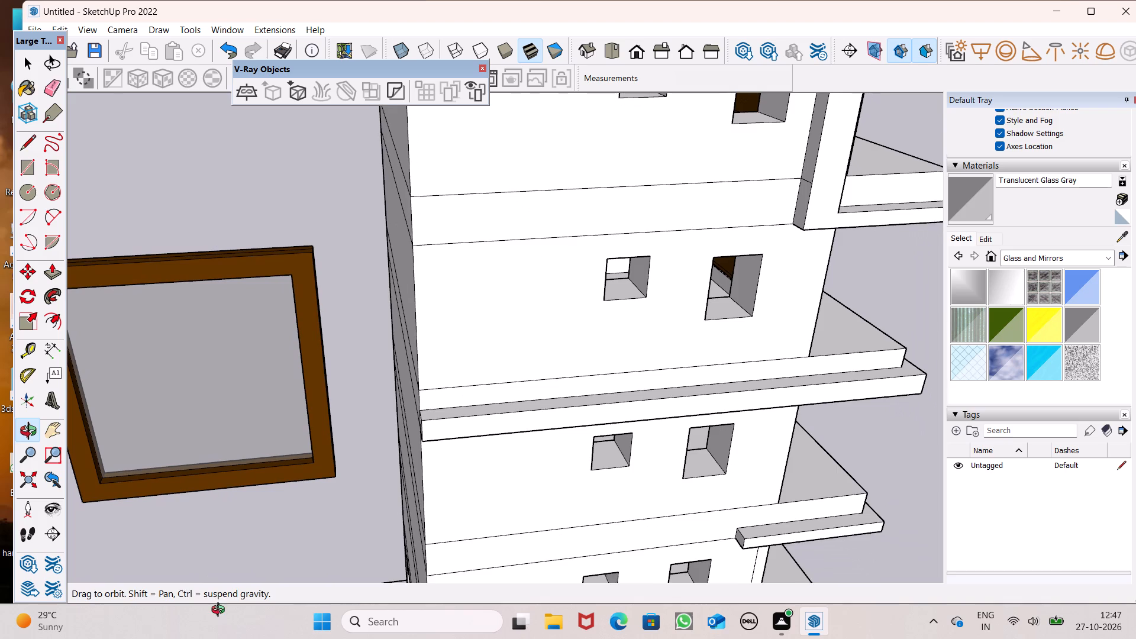
middle_drag(221, 611, 221, 606)
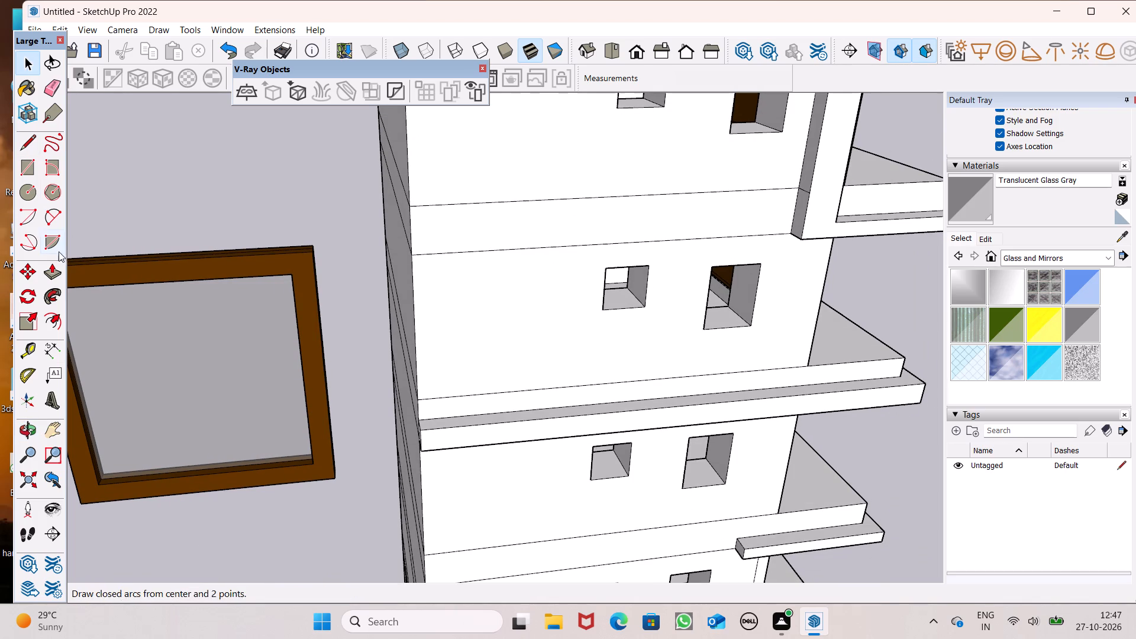
click(18, 141)
scroll(230, 260, down, 2)
scroll(218, 435, up, 2)
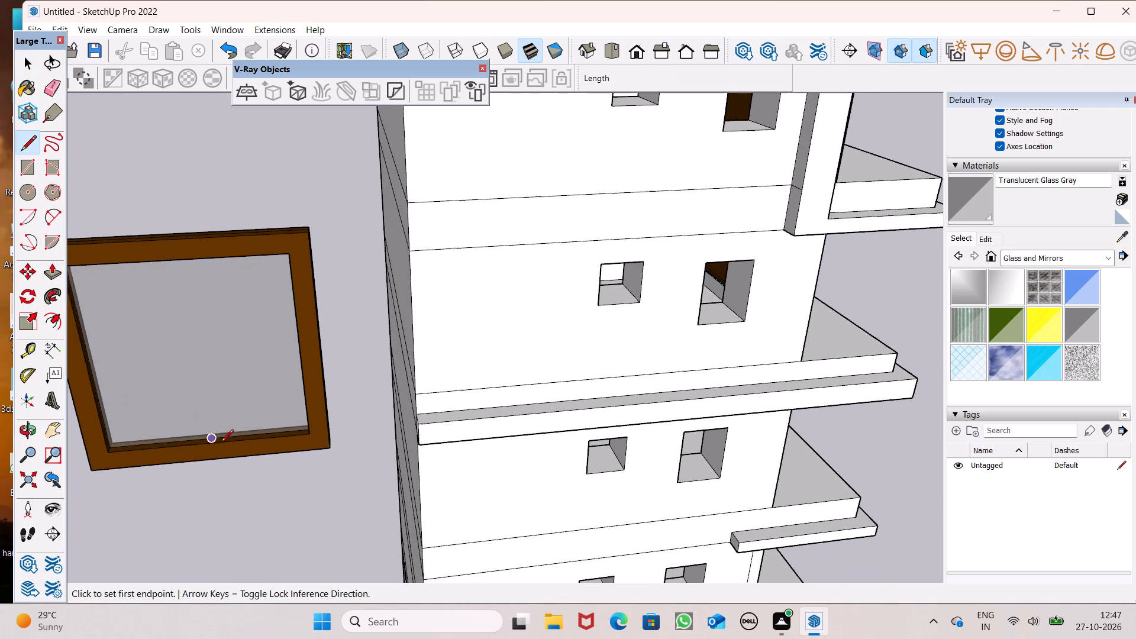
scroll(221, 443, up, 14)
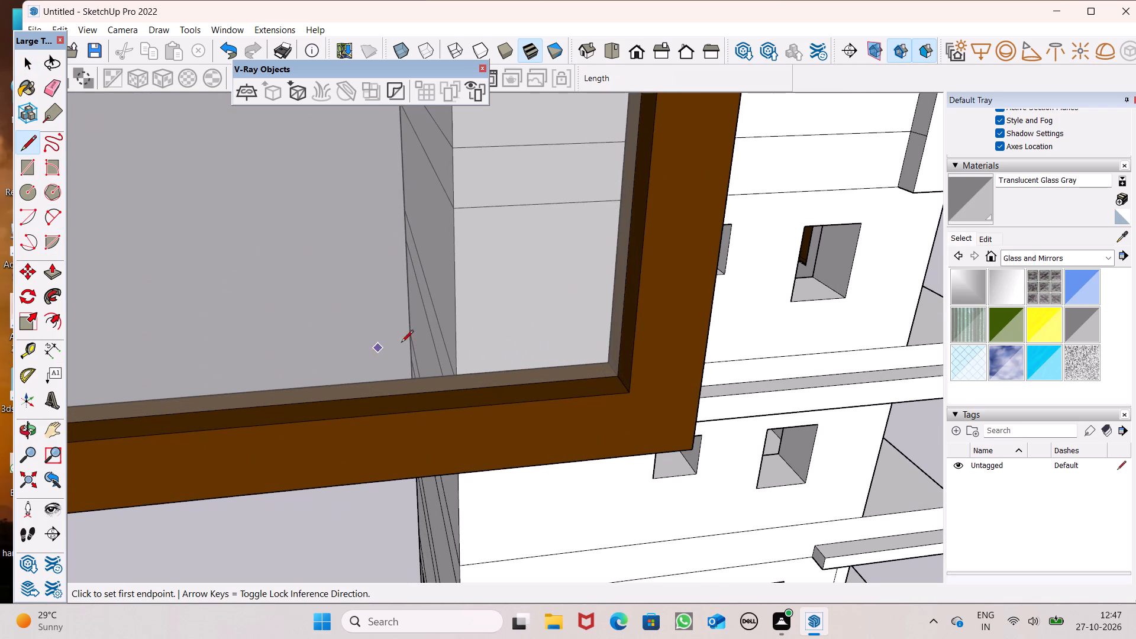
scroll(414, 346, down, 7)
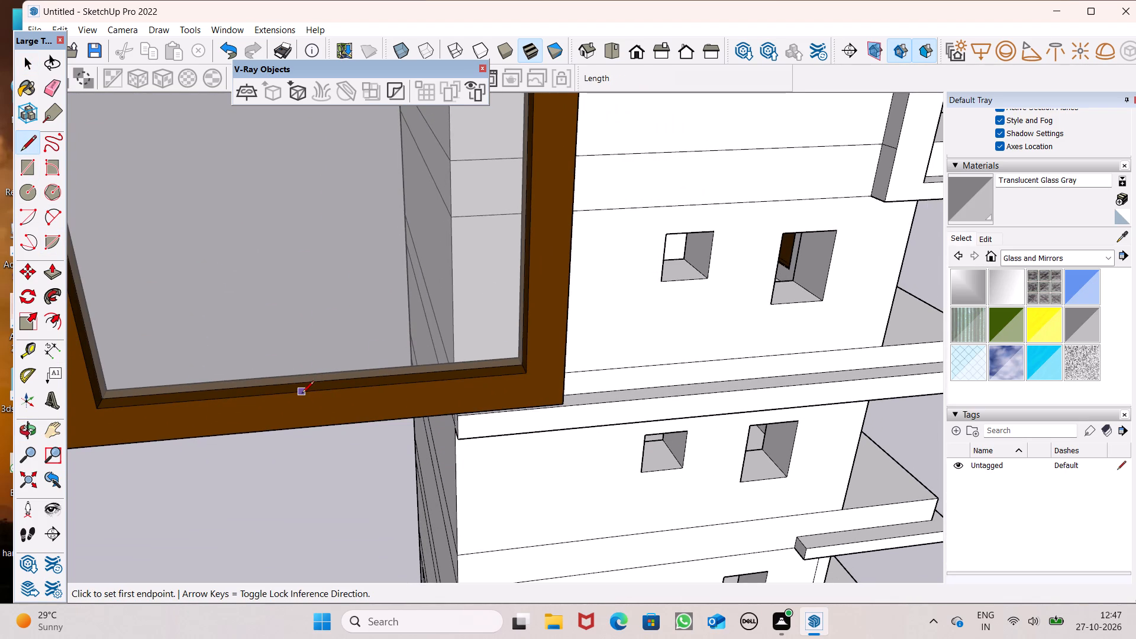
scroll(277, 388, up, 7)
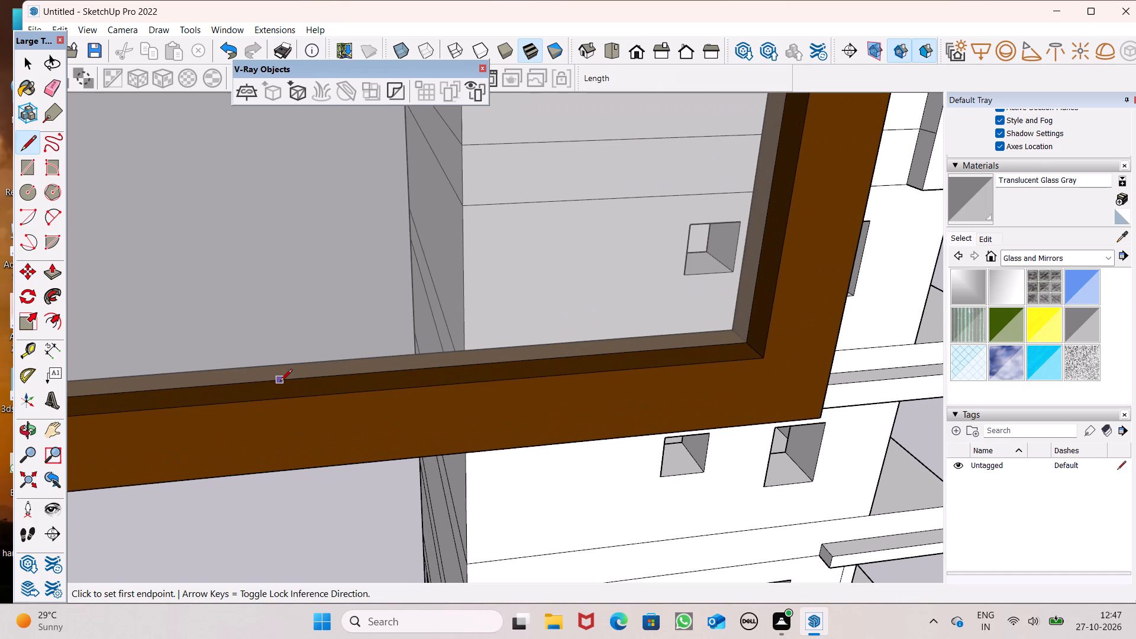
click(280, 382)
click(280, 398)
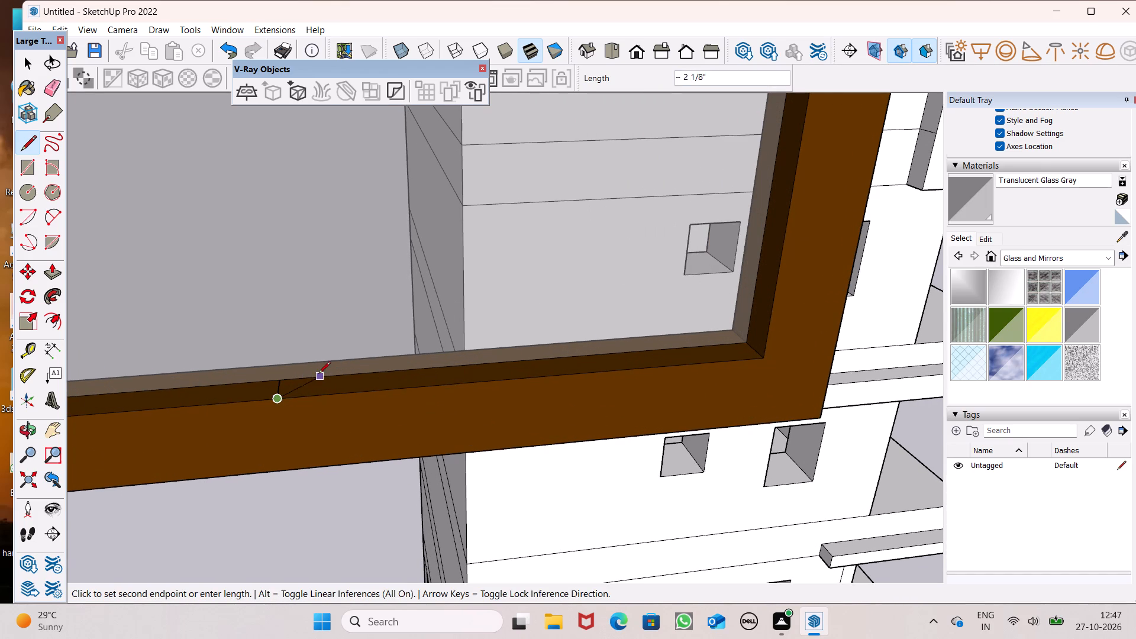
scroll(318, 375, up, 9)
key(space)
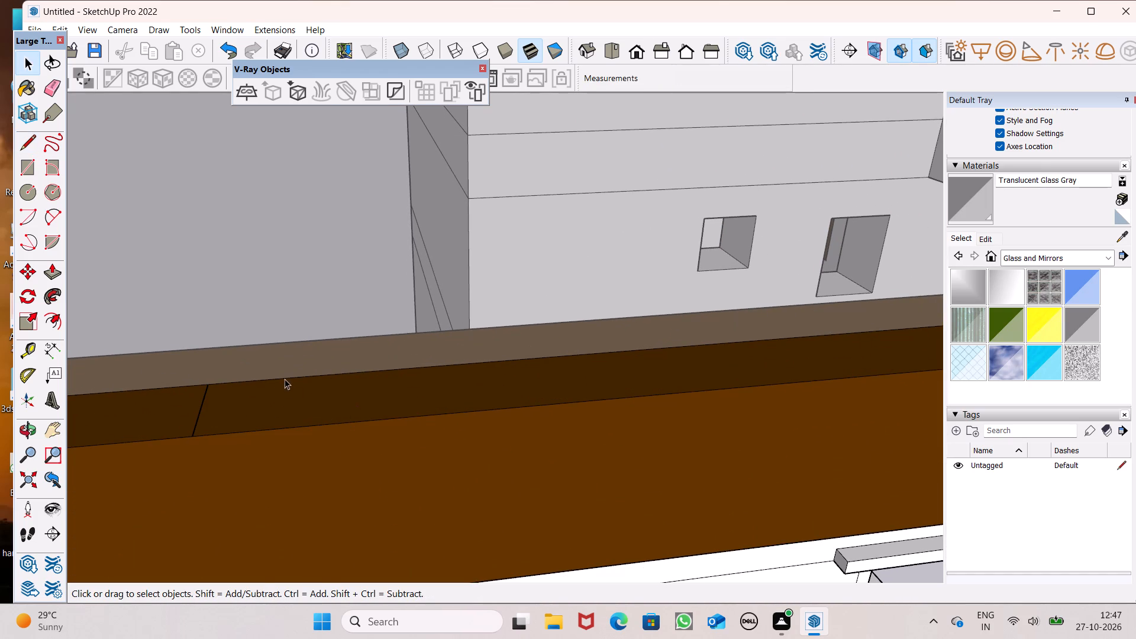
click(28, 140)
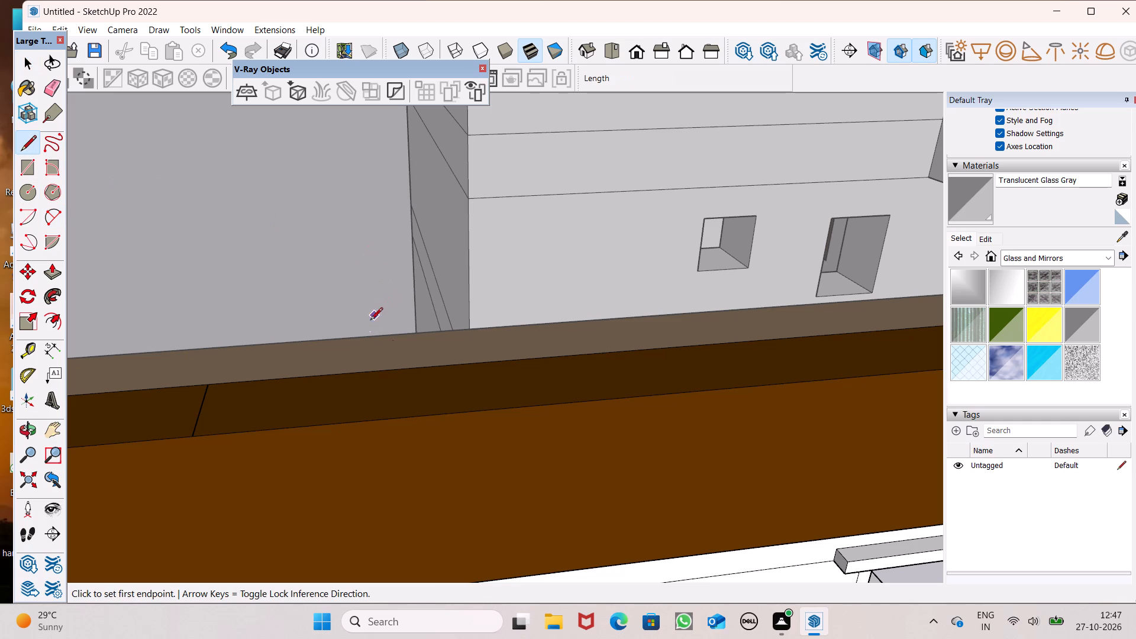
click(415, 367)
click(432, 411)
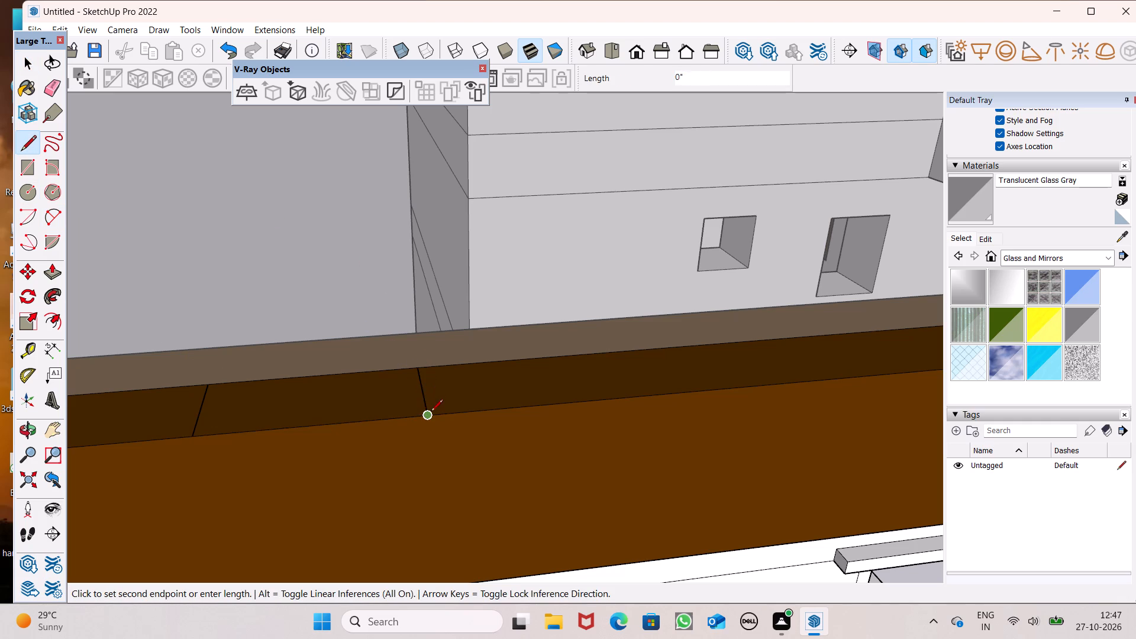
key(space)
Explode the copied window's group beside the building into loose geometry and clear the selection.
scroll(370, 283, down, 8)
scroll(369, 288, down, 13)
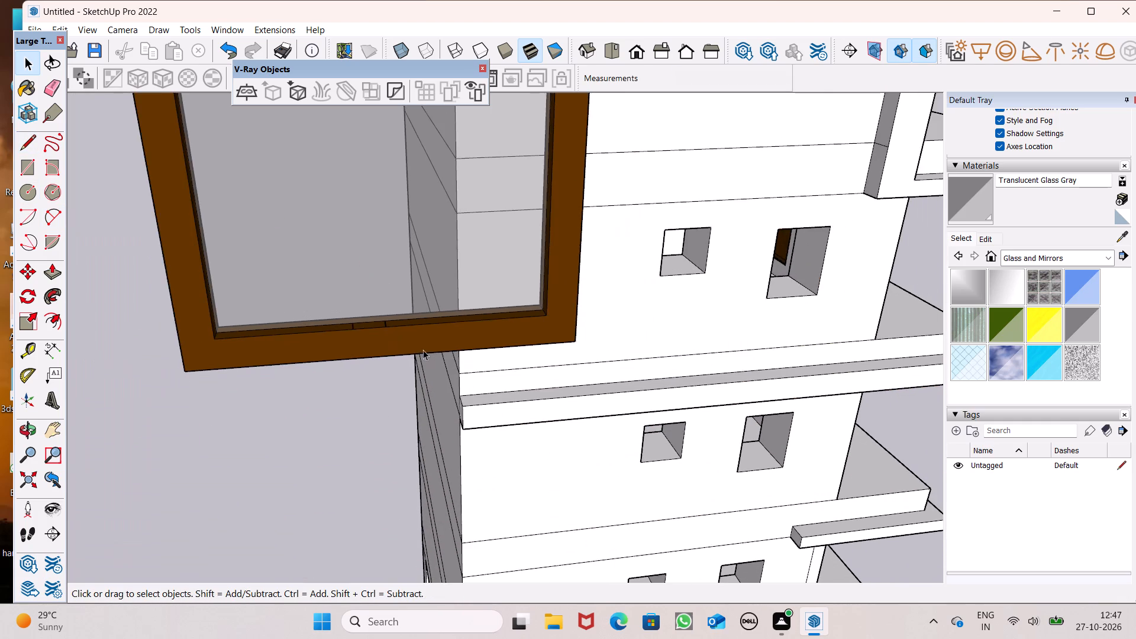
middle_drag(433, 385, 442, 411)
scroll(282, 256, down, 7)
scroll(322, 358, up, 8)
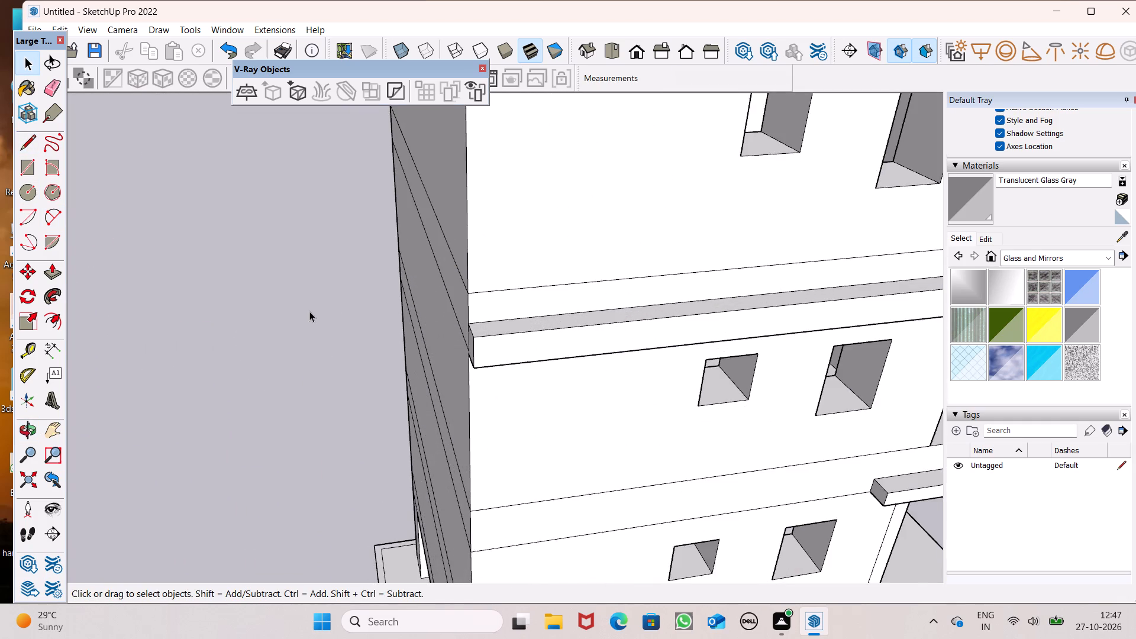
scroll(309, 311, down, 4)
middle_drag(322, 325, 343, 369)
scroll(309, 306, down, 2)
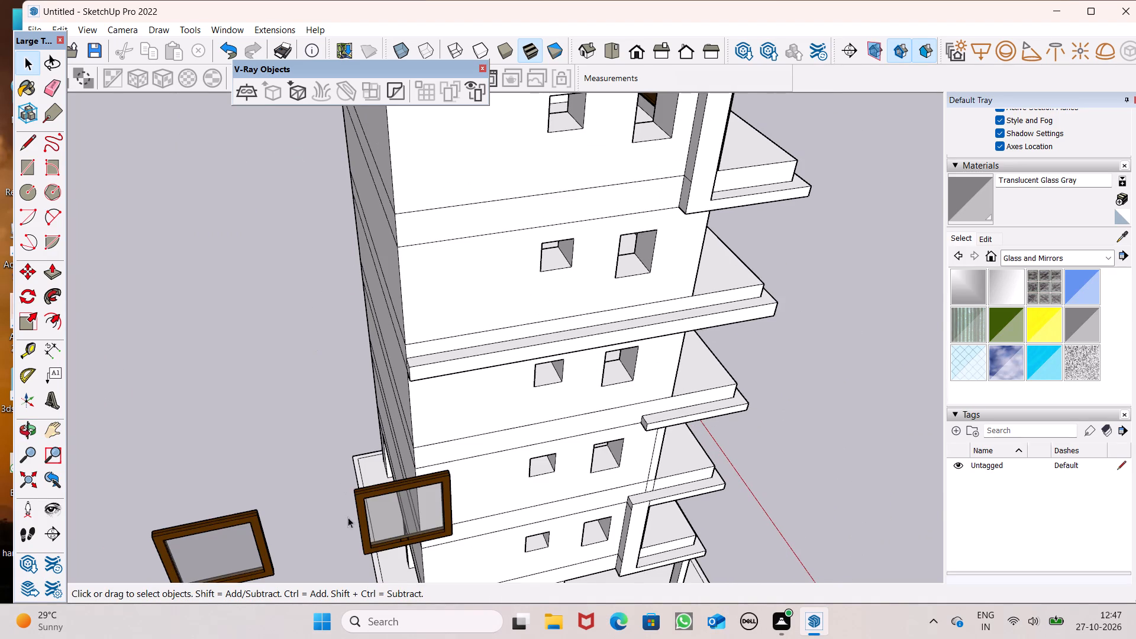
scroll(348, 517, up, 6)
scroll(366, 501, down, 4)
scroll(409, 482, up, 6)
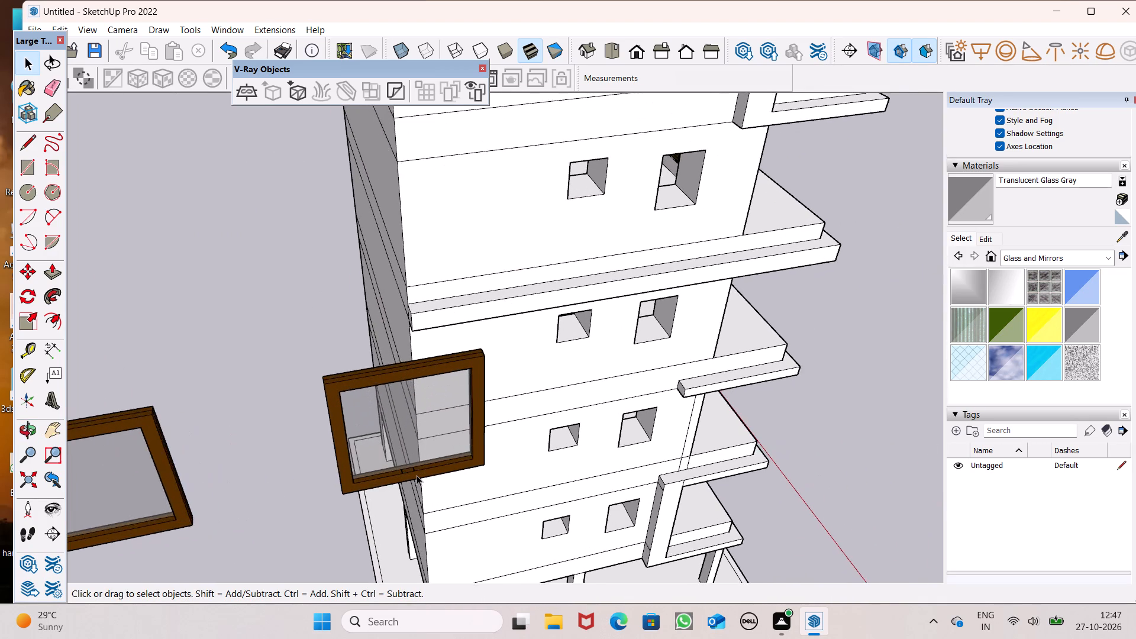
scroll(417, 475, up, 10)
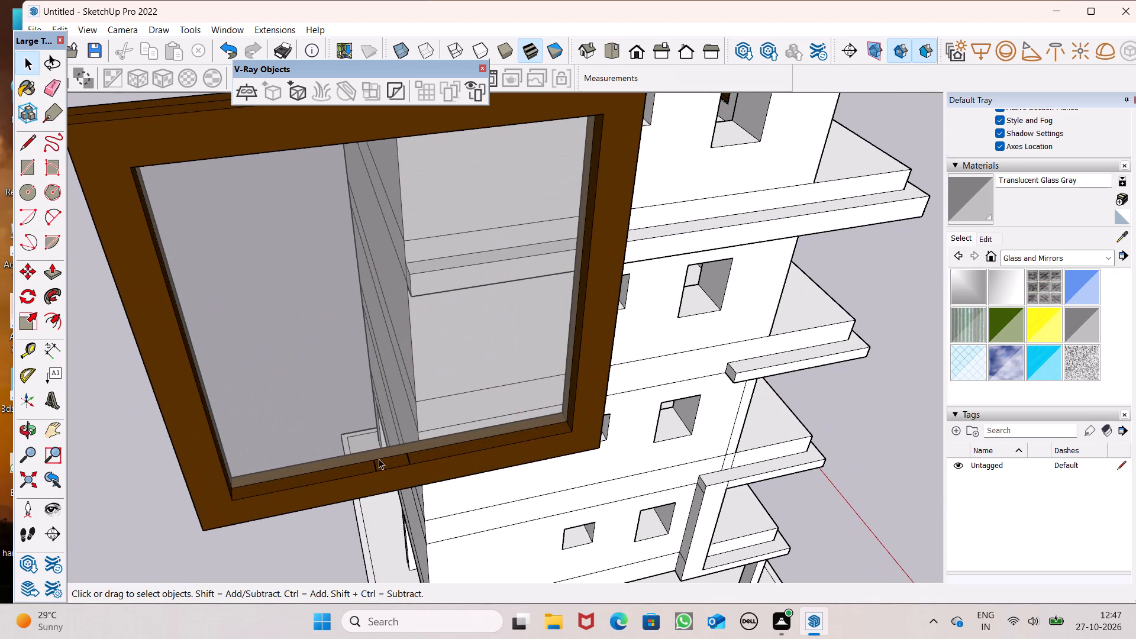
double_click(392, 460)
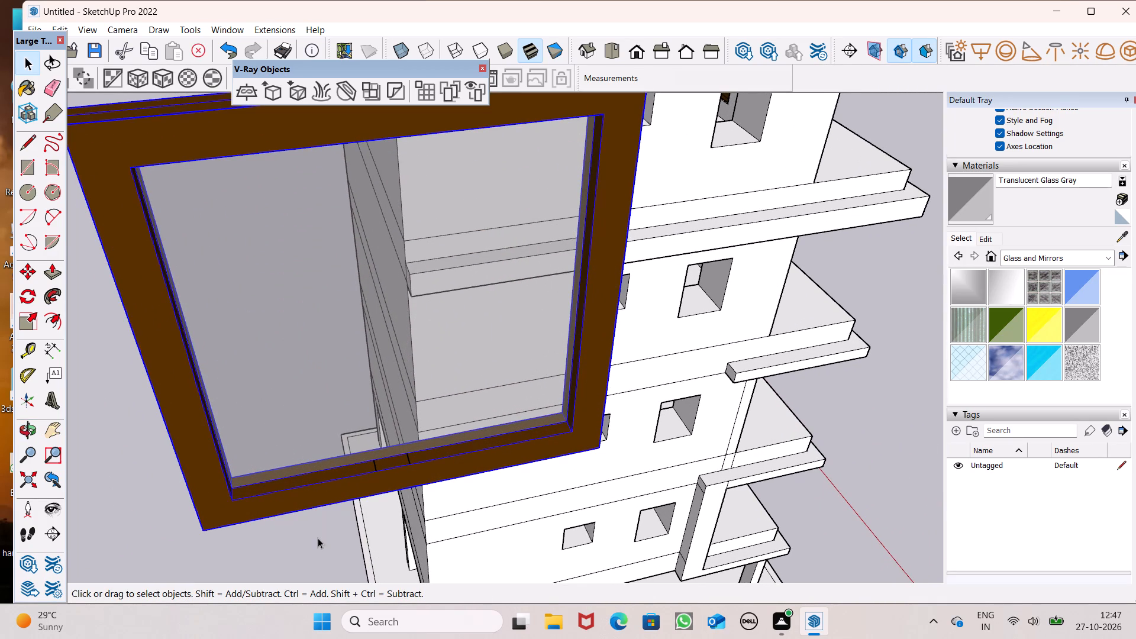
click(318, 543)
click(333, 496)
right_click(335, 495)
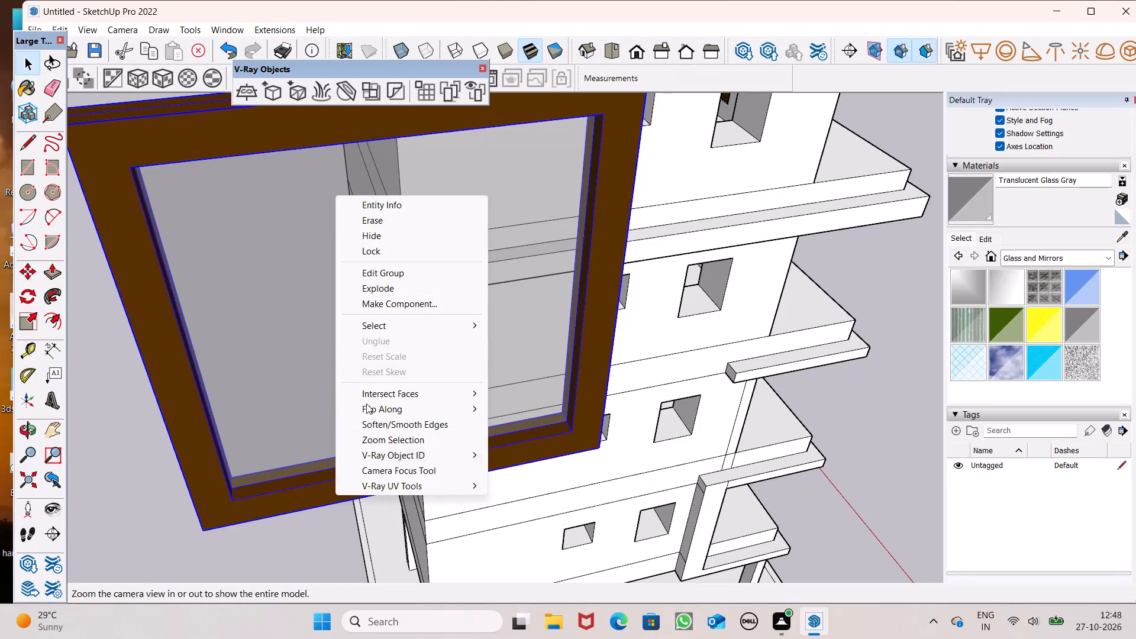
click(373, 287)
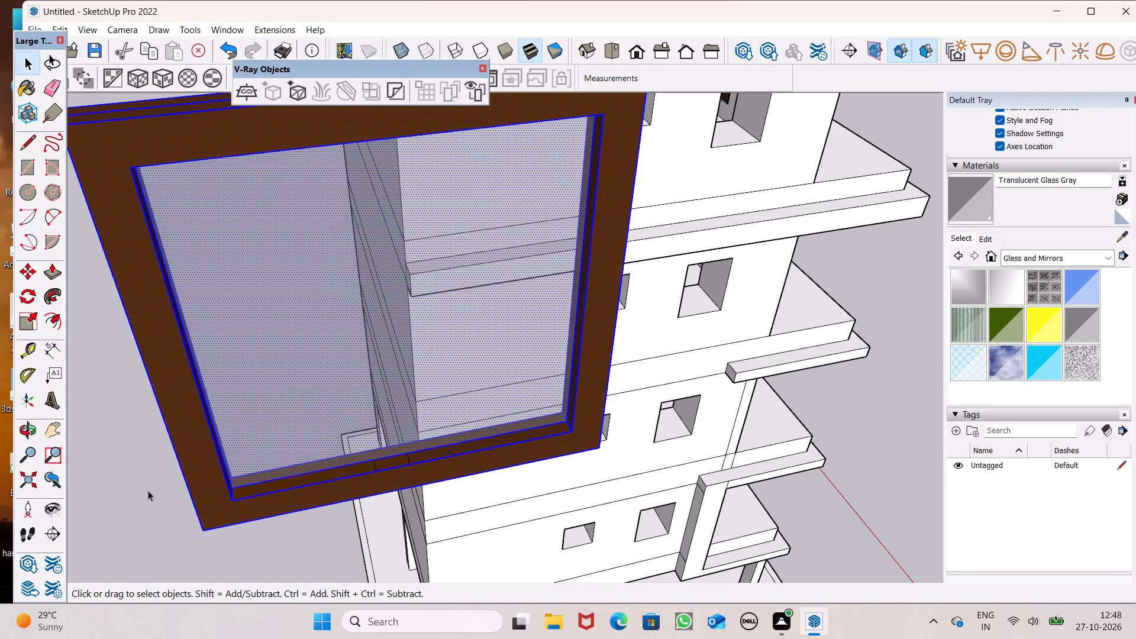
click(148, 490)
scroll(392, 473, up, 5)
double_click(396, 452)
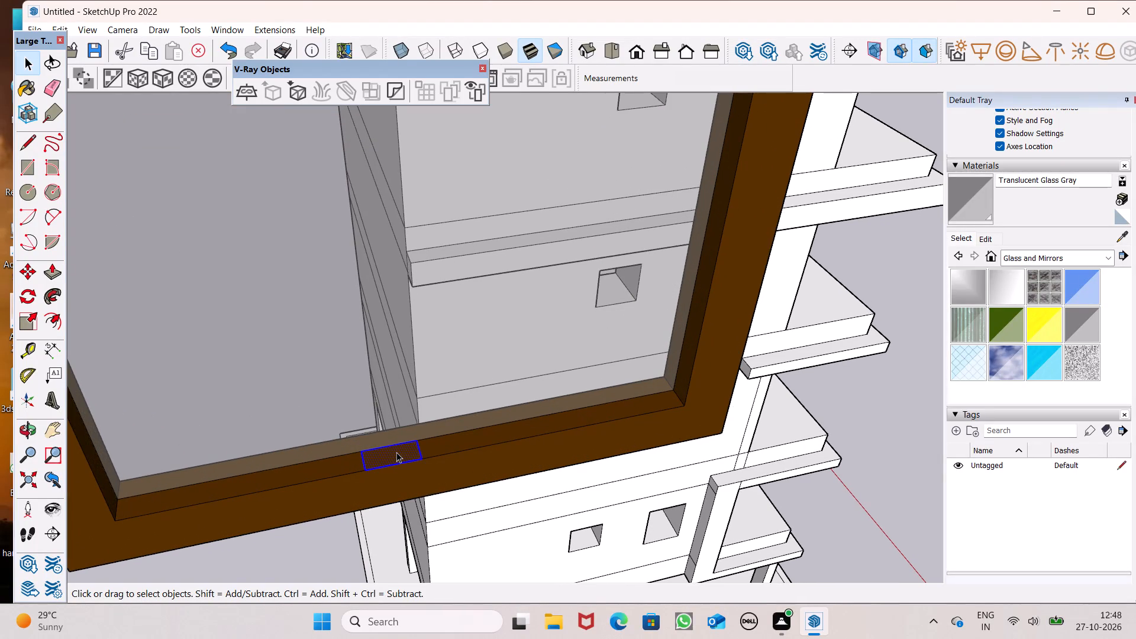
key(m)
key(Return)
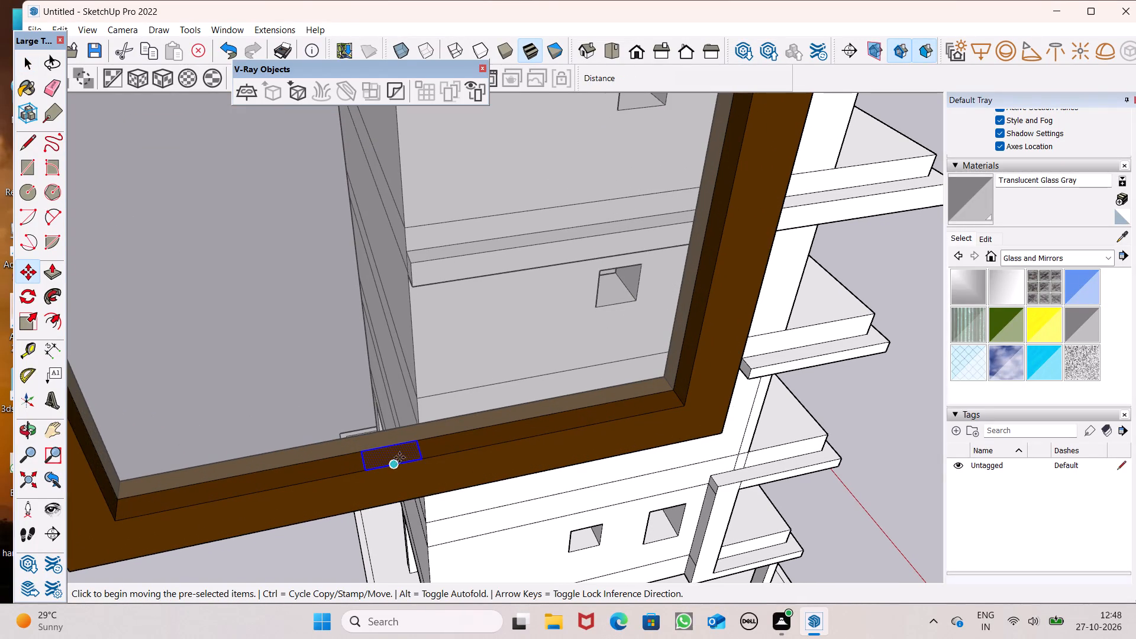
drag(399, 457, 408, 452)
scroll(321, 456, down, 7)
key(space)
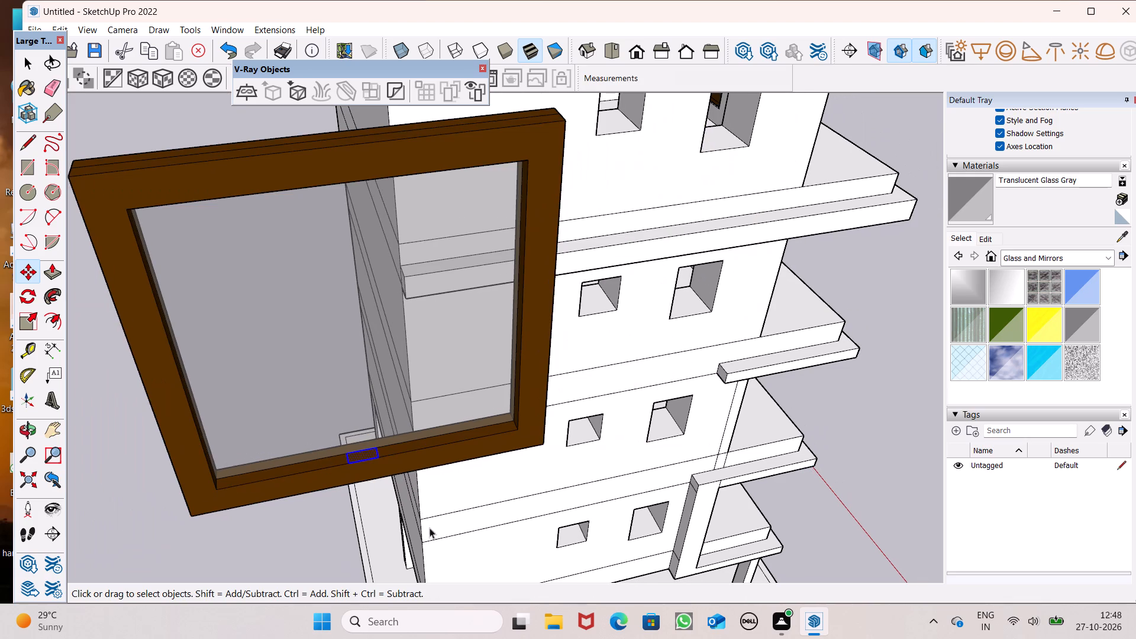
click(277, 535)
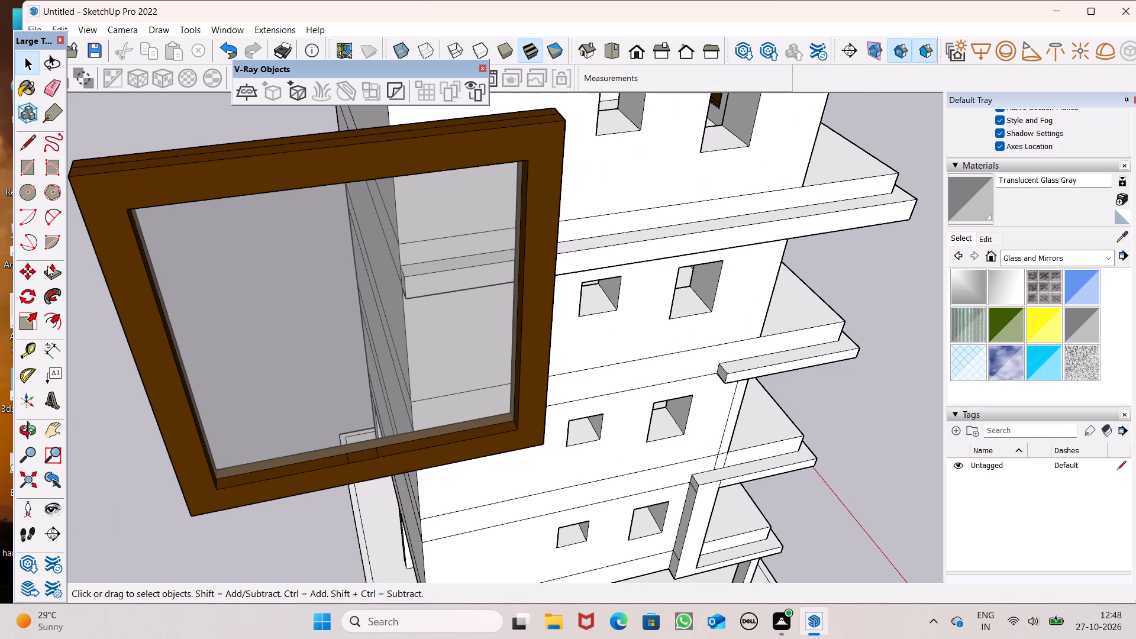
Push/Pull the marked rectangle on the copied window's lower ledge upward about 2' 7 7/16" plus 1 3/8", forming a central mullion reaching the top frame.
drag(47, 266, 54, 272)
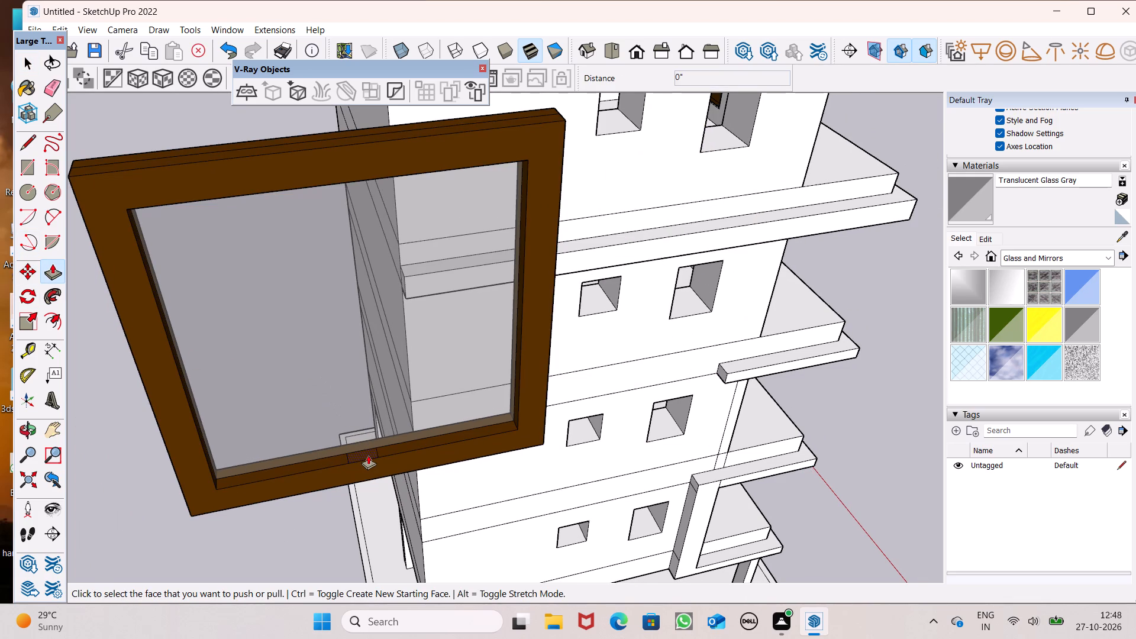
drag(367, 454, 308, 222)
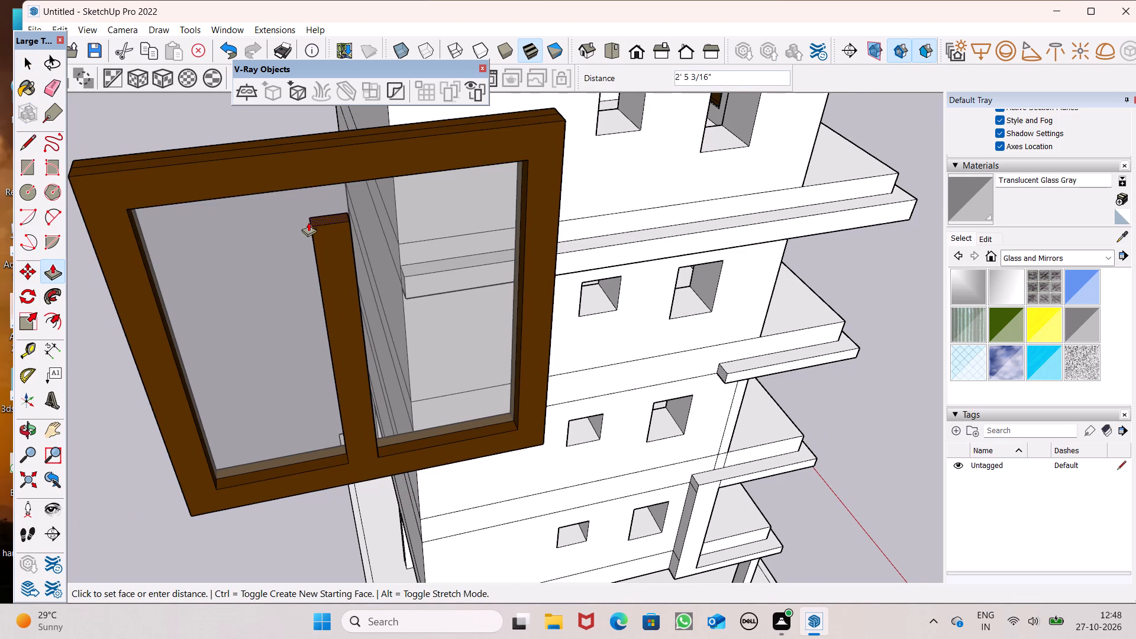
drag(308, 222, 308, 198)
scroll(292, 180, up, 5)
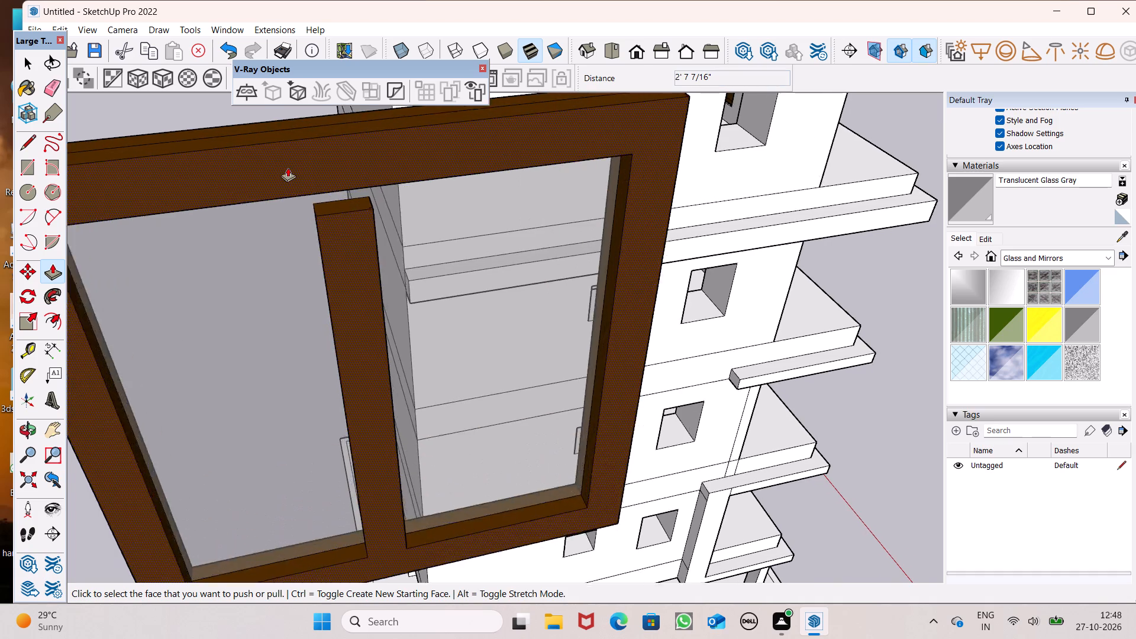
scroll(288, 167, up, 3)
drag(341, 227, 341, 186)
scroll(212, 210, down, 6)
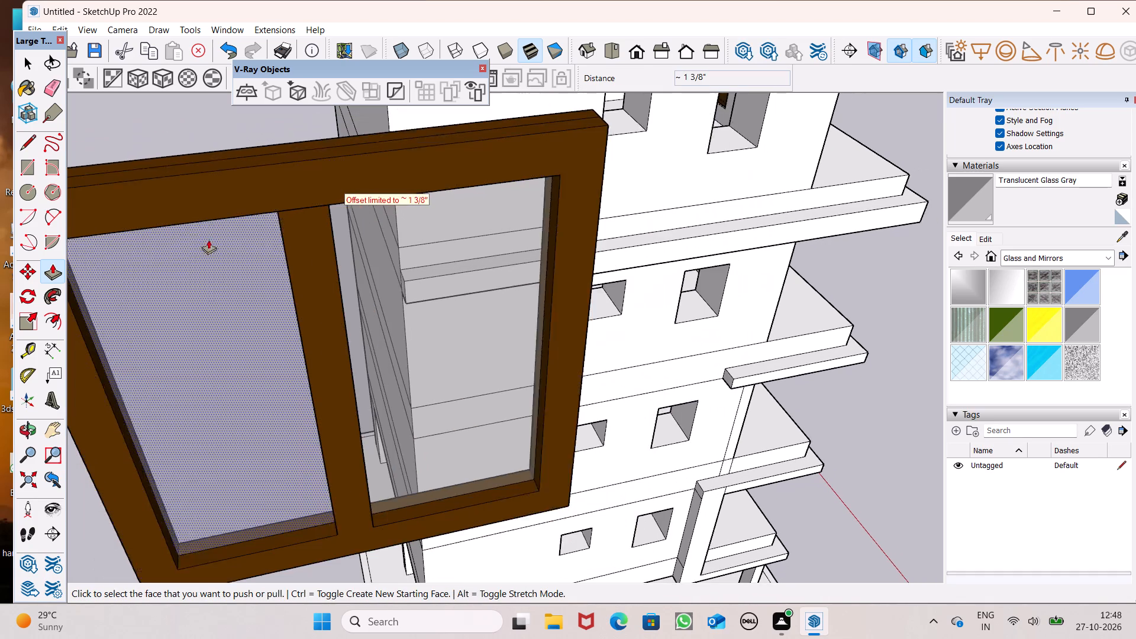
Push/Pull the mullion's face outward by about 1 5/16" so it sits flush with the outer face of the window frame.
scroll(208, 240, down, 2)
middle_drag(81, 312, 792, 254)
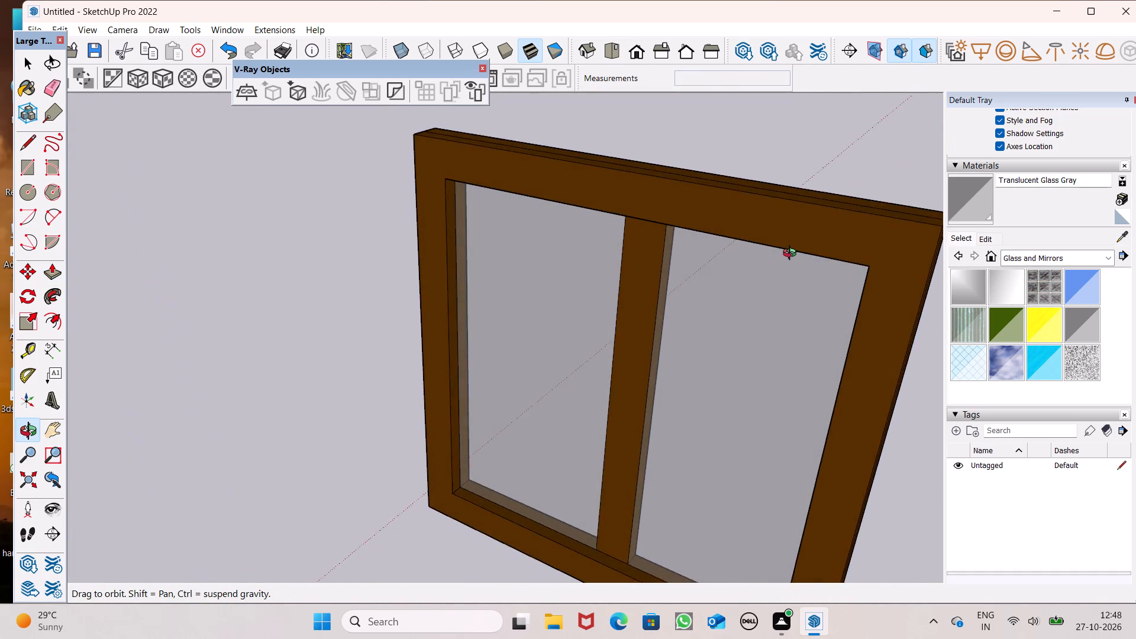
middle_drag(792, 254, 813, 246)
scroll(609, 272, down, 5)
middle_drag(609, 373, 656, 442)
scroll(656, 442, up, 1)
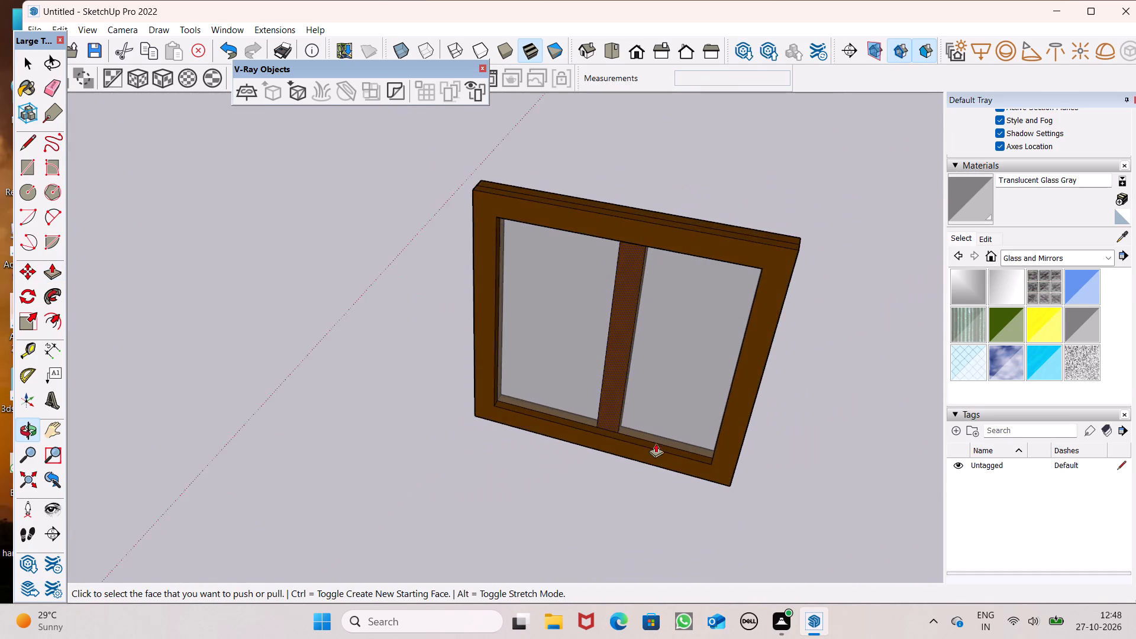
scroll(605, 454, up, 8)
scroll(586, 395, up, 7)
drag(593, 384, 595, 403)
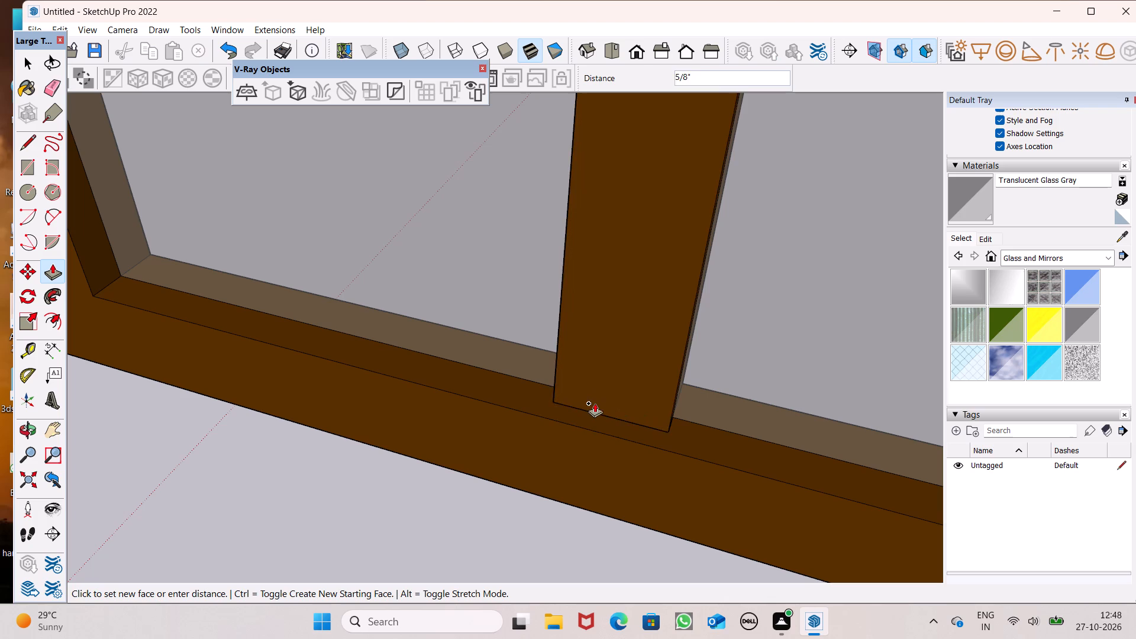
drag(595, 403, 688, 460)
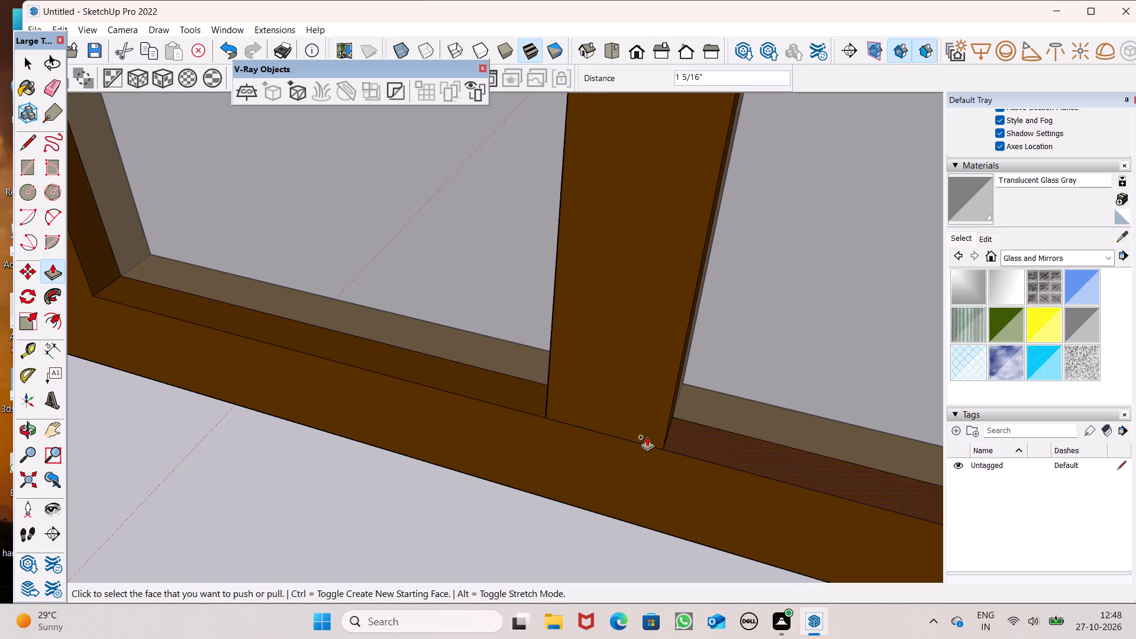
Select all the loose frame, mullion and glass geometry of the two-pane window and make it a group.
scroll(517, 394, down, 8)
middle_drag(534, 403, 211, 429)
scroll(275, 406, down, 4)
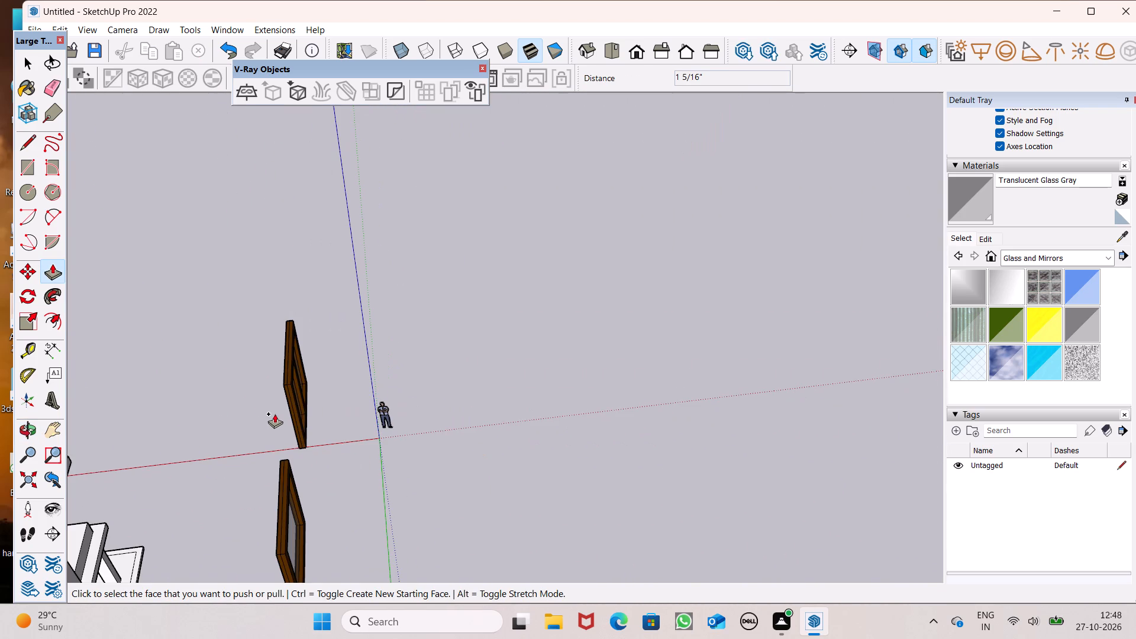
key(space)
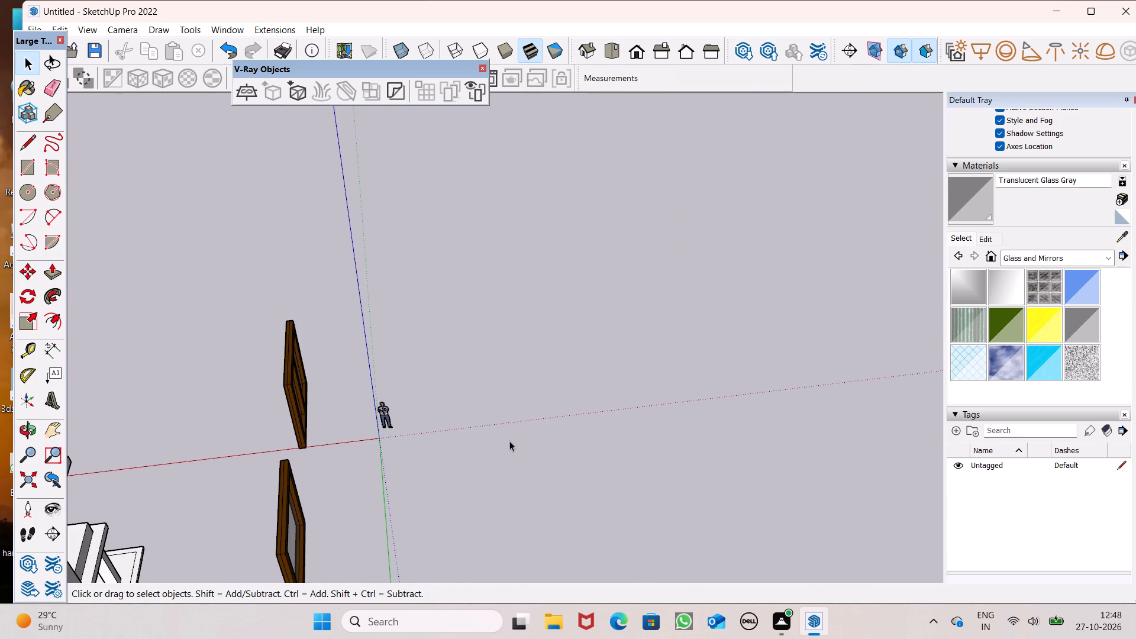
middle_drag(563, 419, 405, 438)
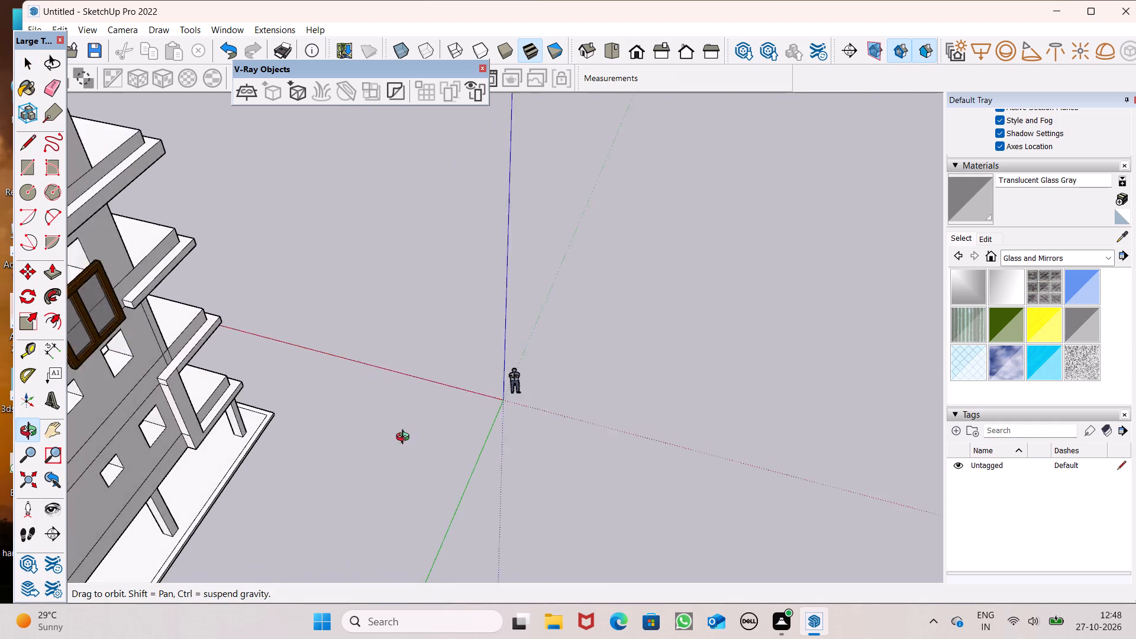
middle_drag(405, 438, 401, 440)
scroll(402, 440, up, 1)
scroll(521, 347, down, 5)
middle_drag(530, 388, 395, 383)
scroll(395, 382, up, 1)
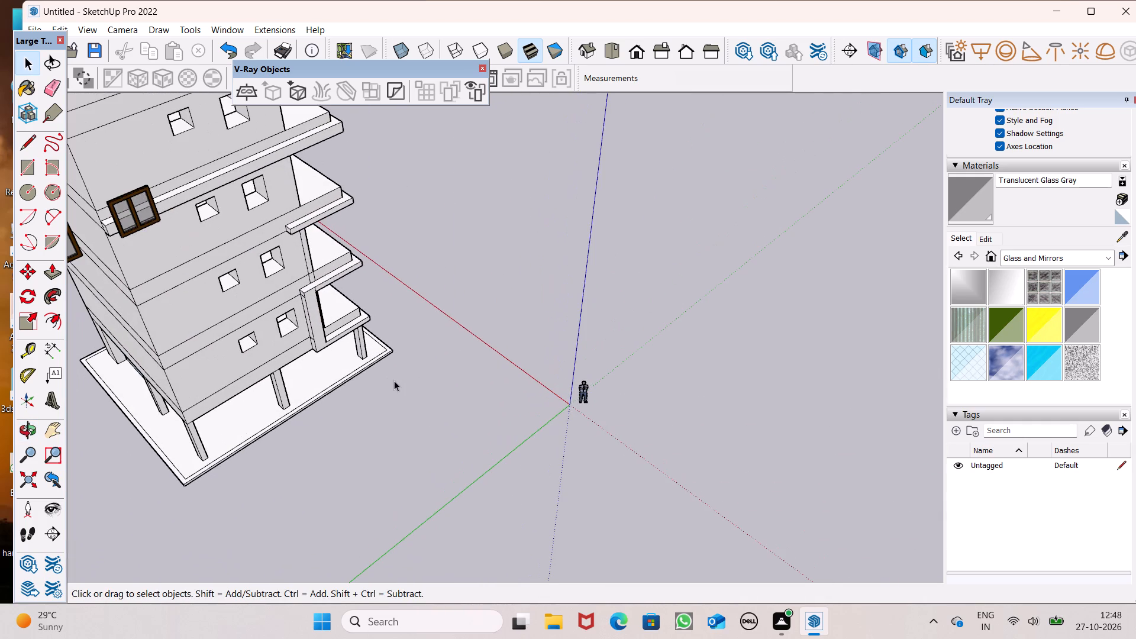
middle_drag(393, 380, 342, 376)
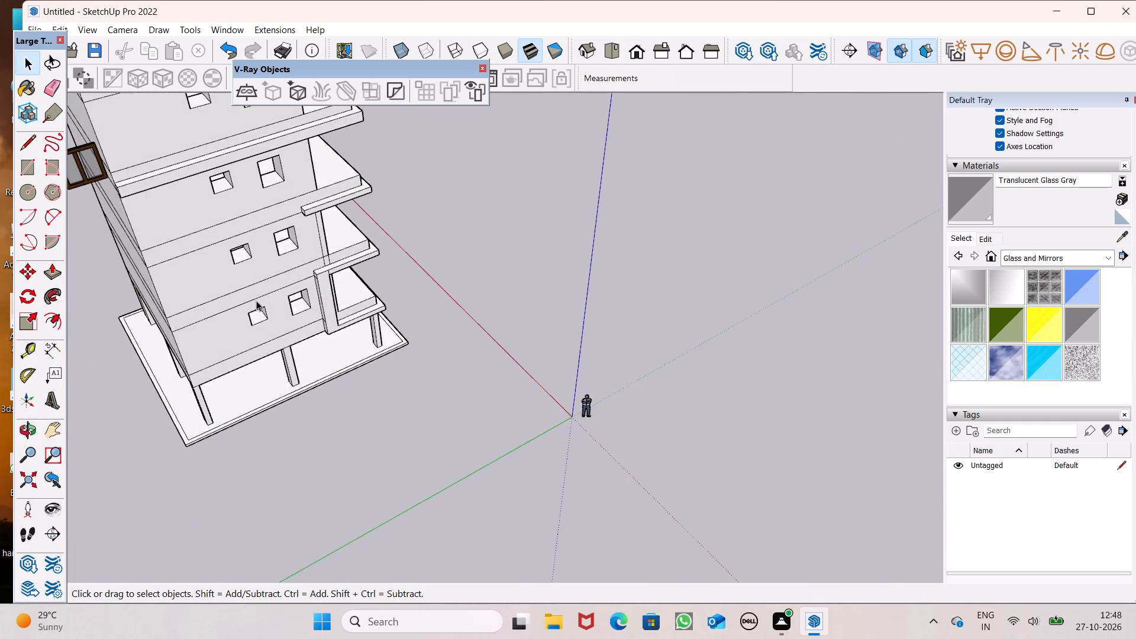
scroll(256, 301, down, 5)
scroll(129, 262, up, 8)
scroll(180, 204, up, 6)
scroll(315, 237, down, 2)
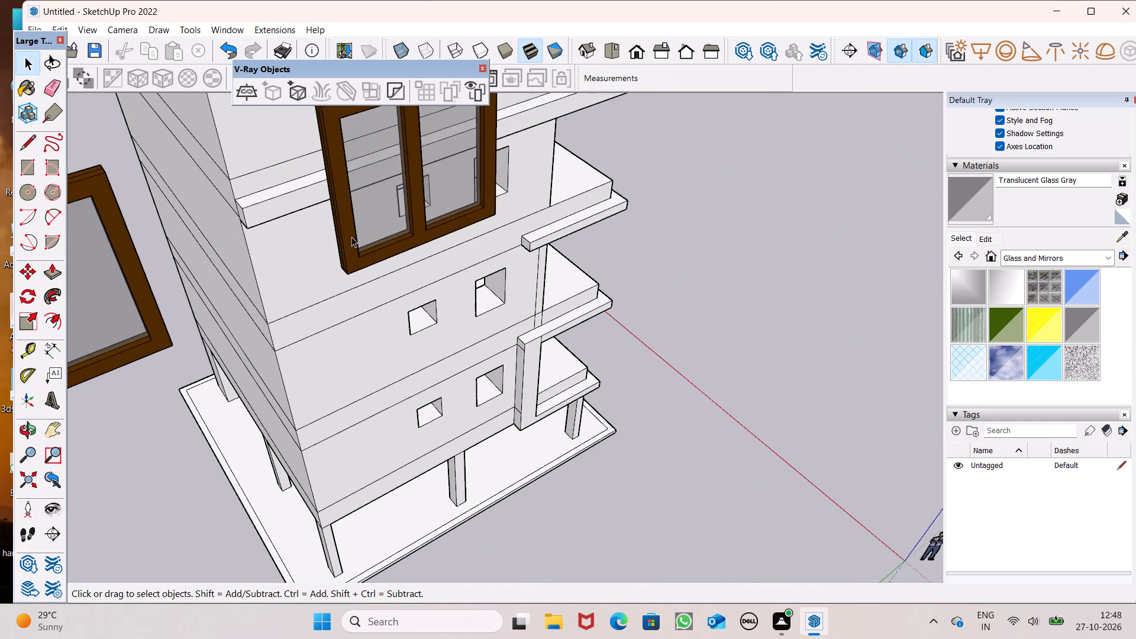
triple_click(350, 229)
click(350, 229)
right_click(350, 229)
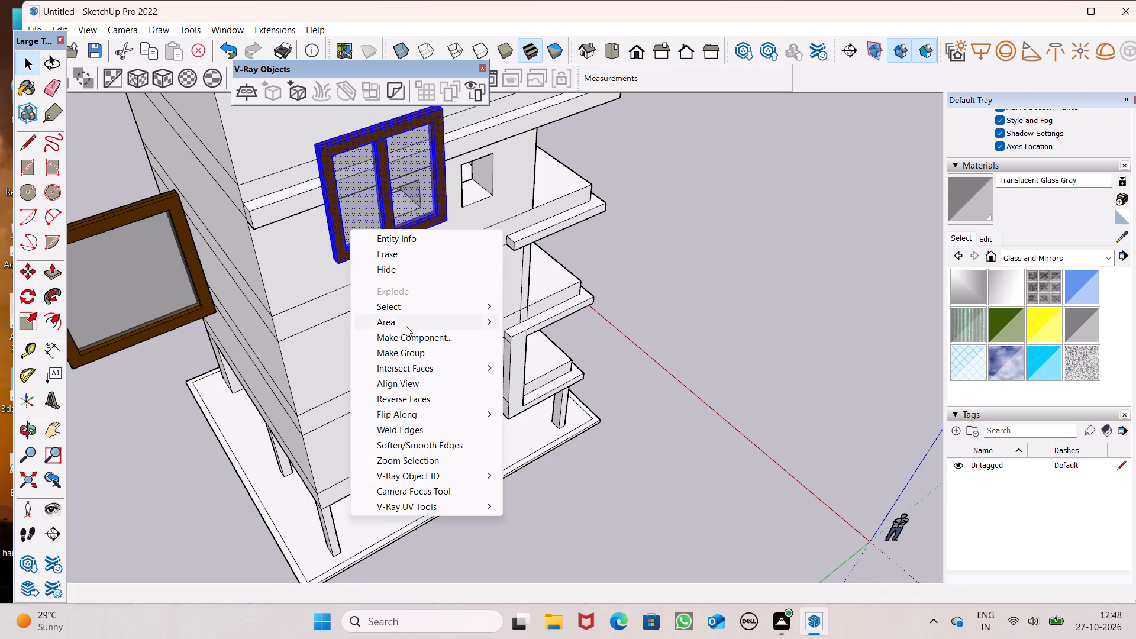
click(406, 353)
Move the two-pane window group from beside the building to just below the larger side-wall opening one floor under the top floor.
scroll(449, 350, down, 5)
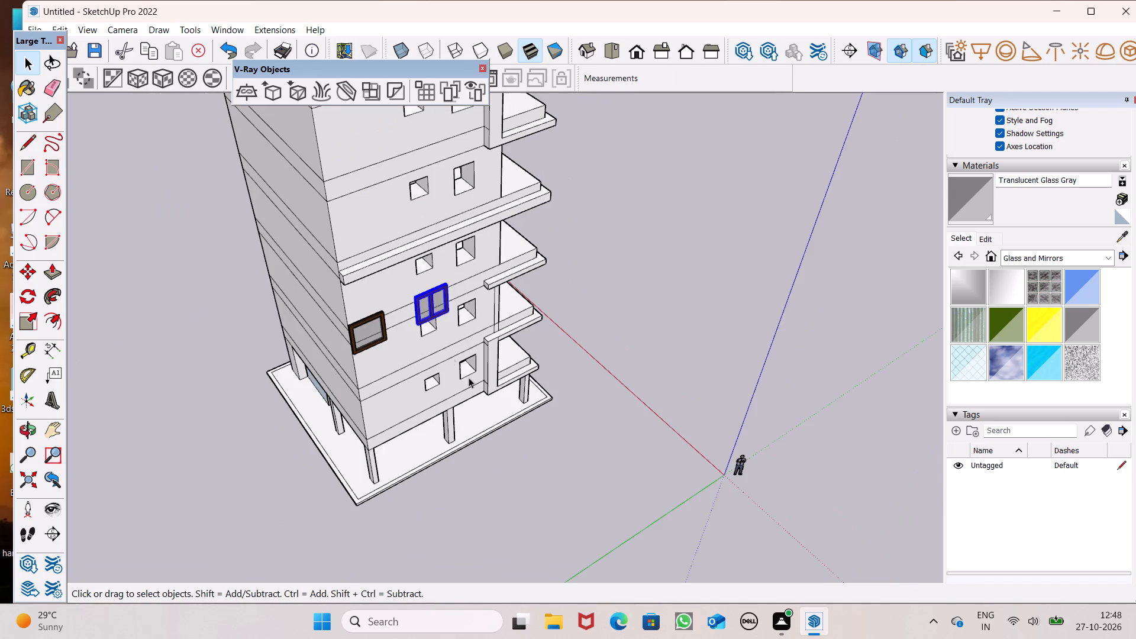
middle_drag(527, 417, 437, 366)
click(214, 163)
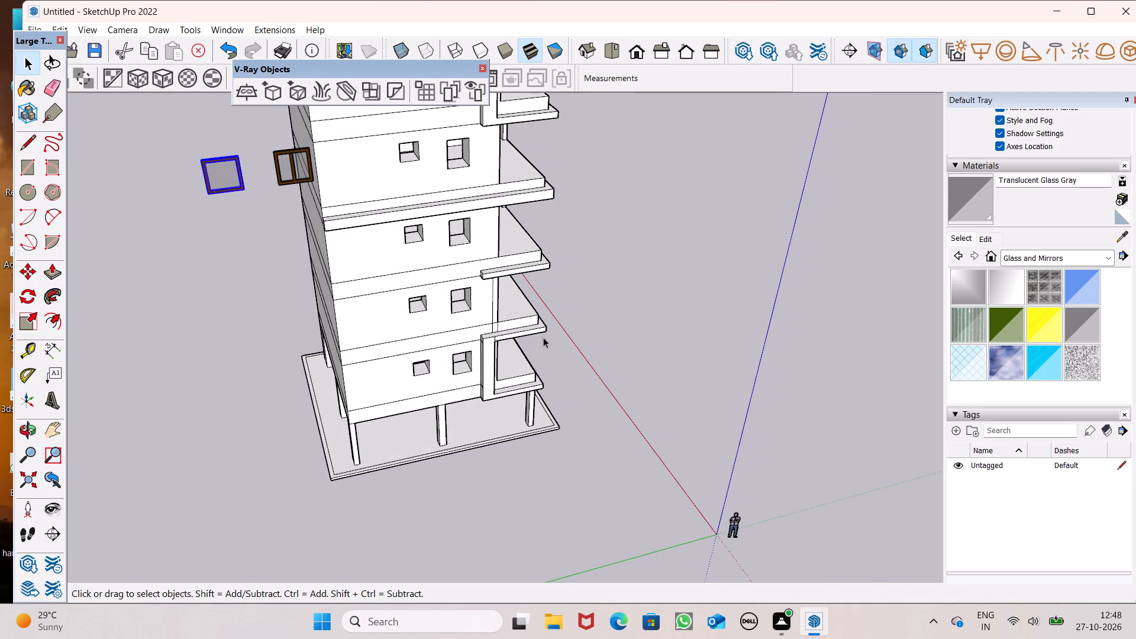
middle_drag(558, 347, 495, 308)
scroll(495, 308, up, 1)
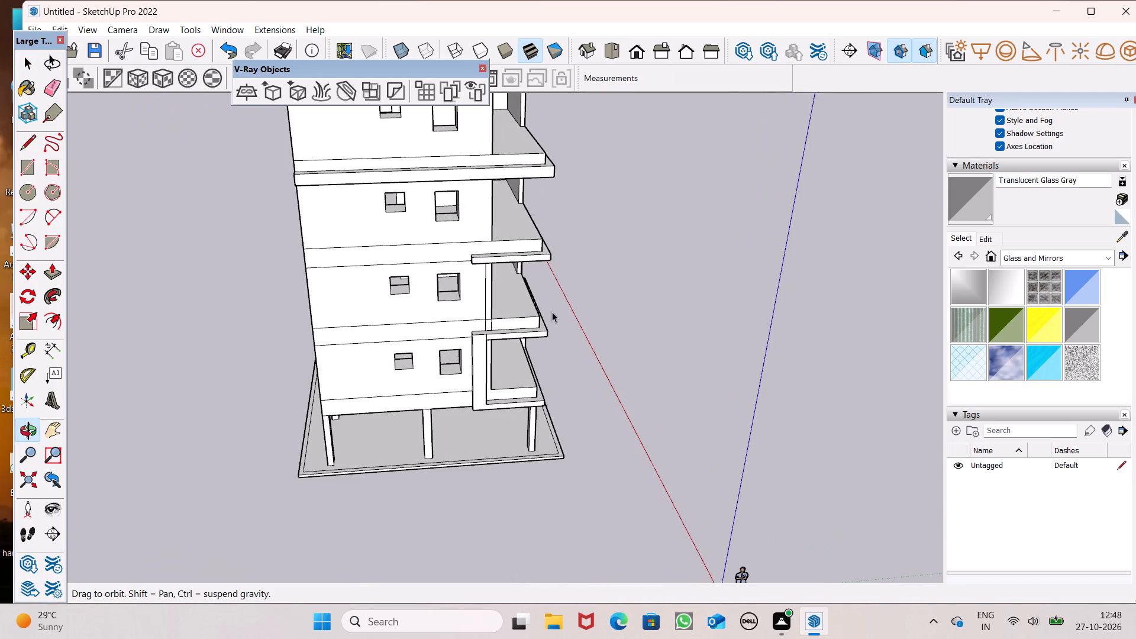
scroll(557, 317, down, 5)
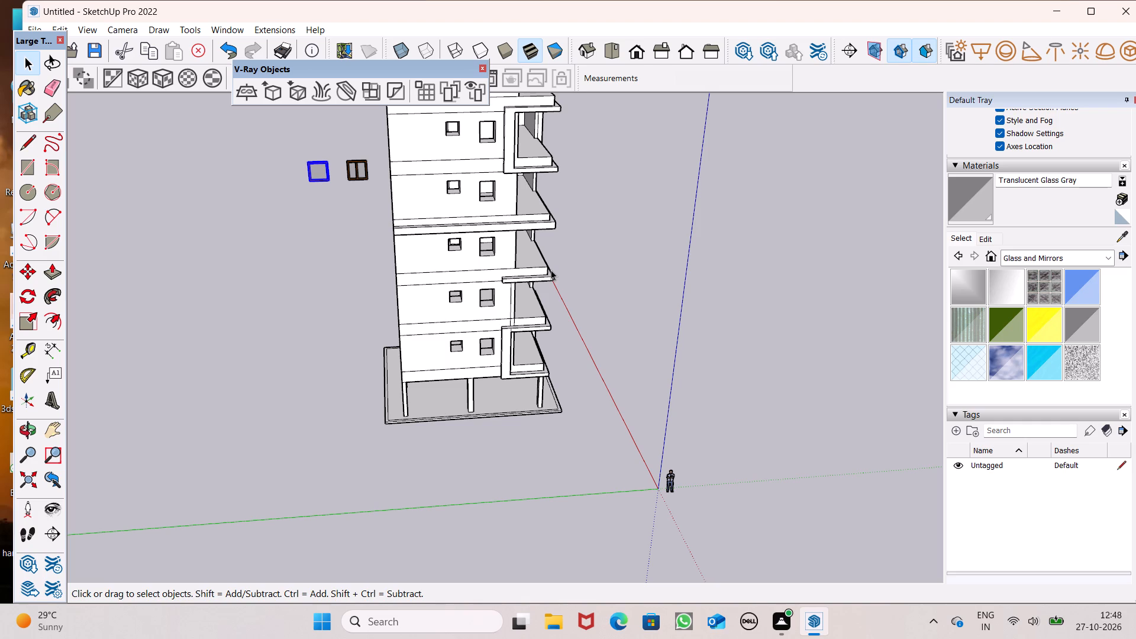
scroll(370, 183, up, 6)
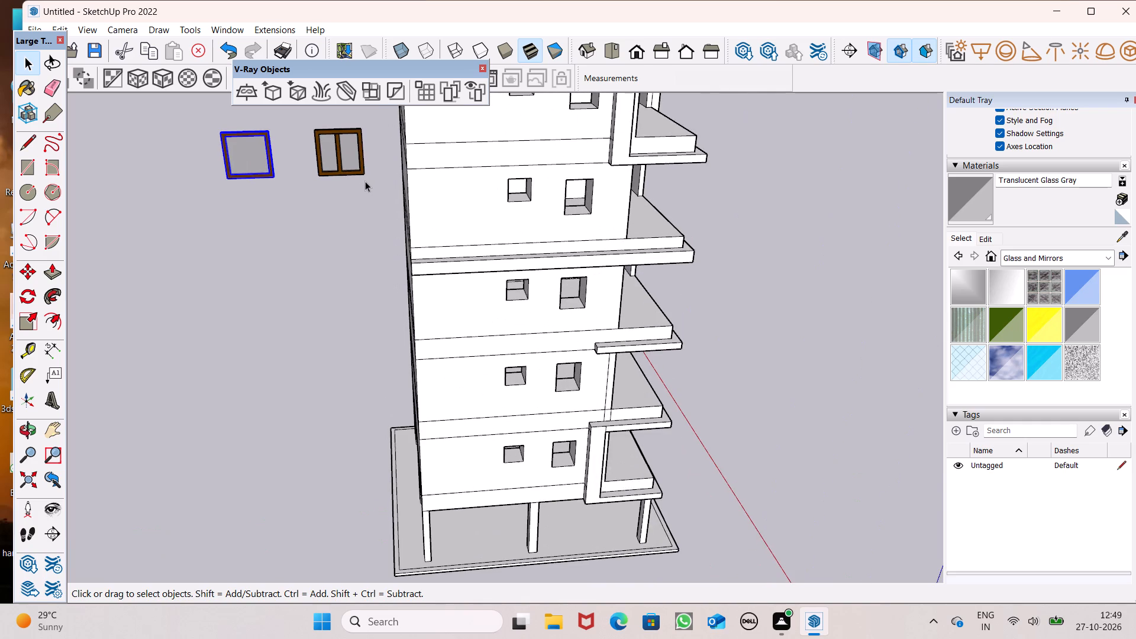
click(346, 169)
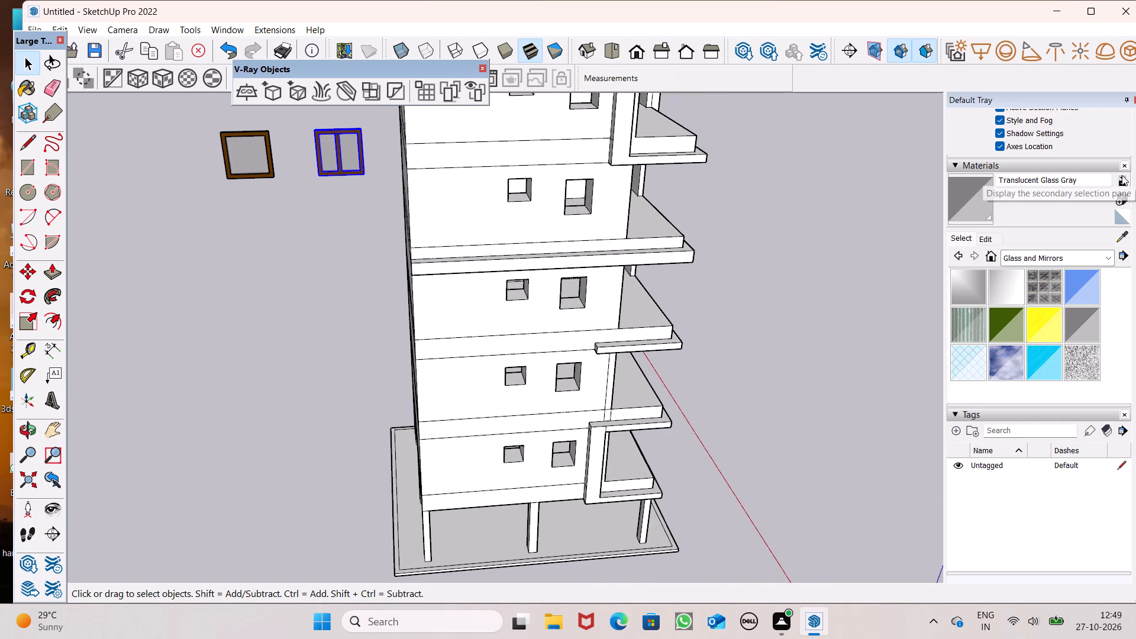
key(m)
key(Return)
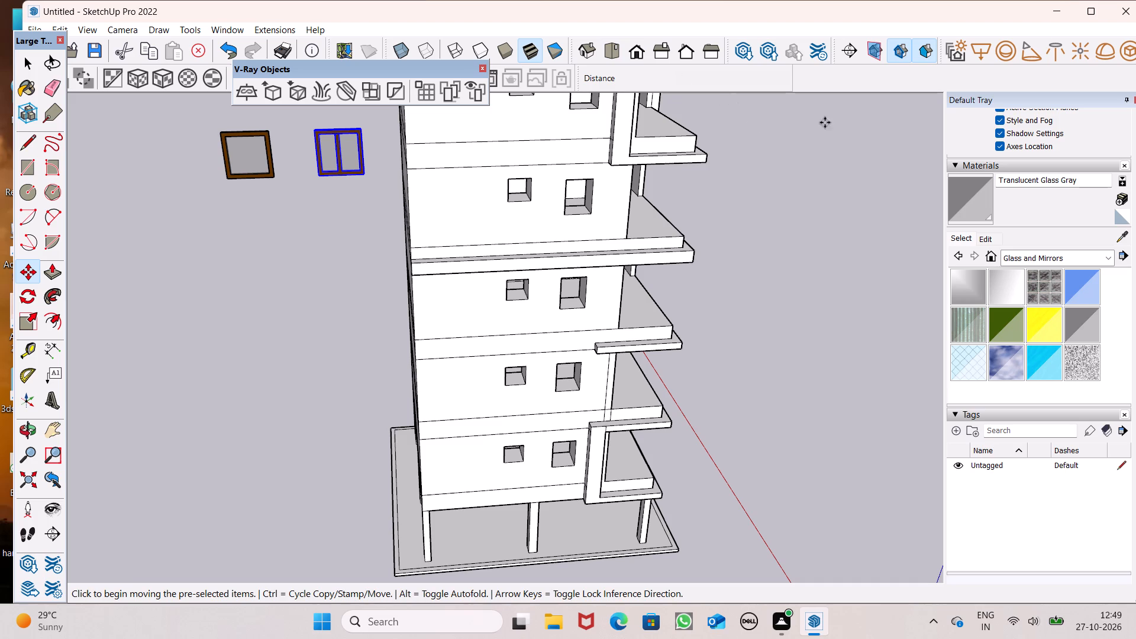
drag(364, 175, 605, 222)
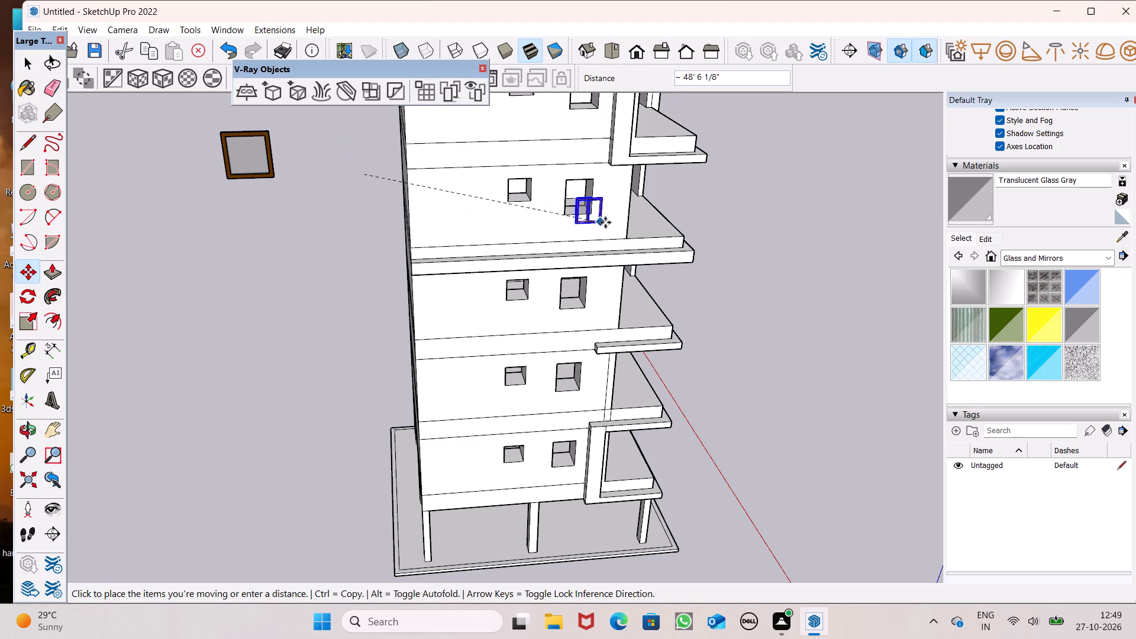
drag(605, 222, 608, 113)
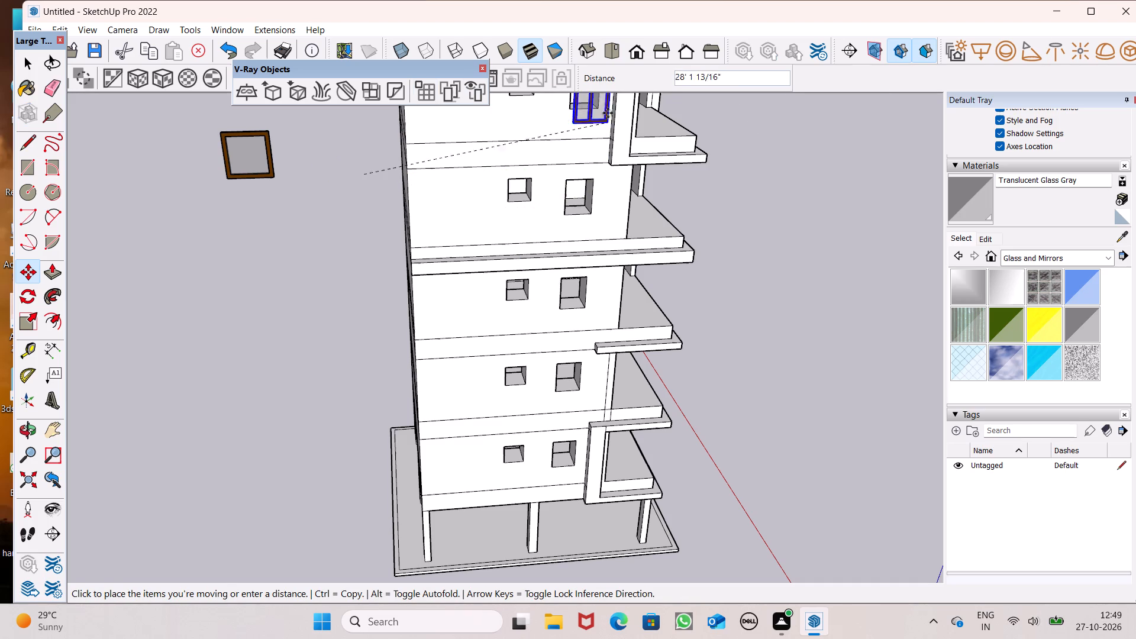
drag(608, 113, 605, 105)
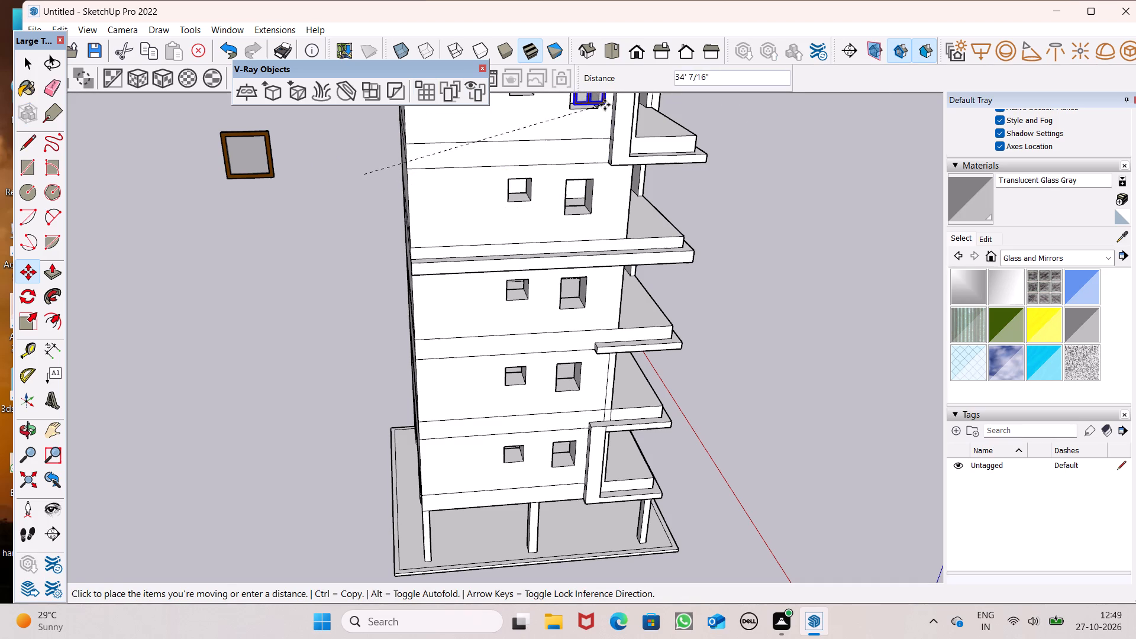
drag(605, 105, 599, 105)
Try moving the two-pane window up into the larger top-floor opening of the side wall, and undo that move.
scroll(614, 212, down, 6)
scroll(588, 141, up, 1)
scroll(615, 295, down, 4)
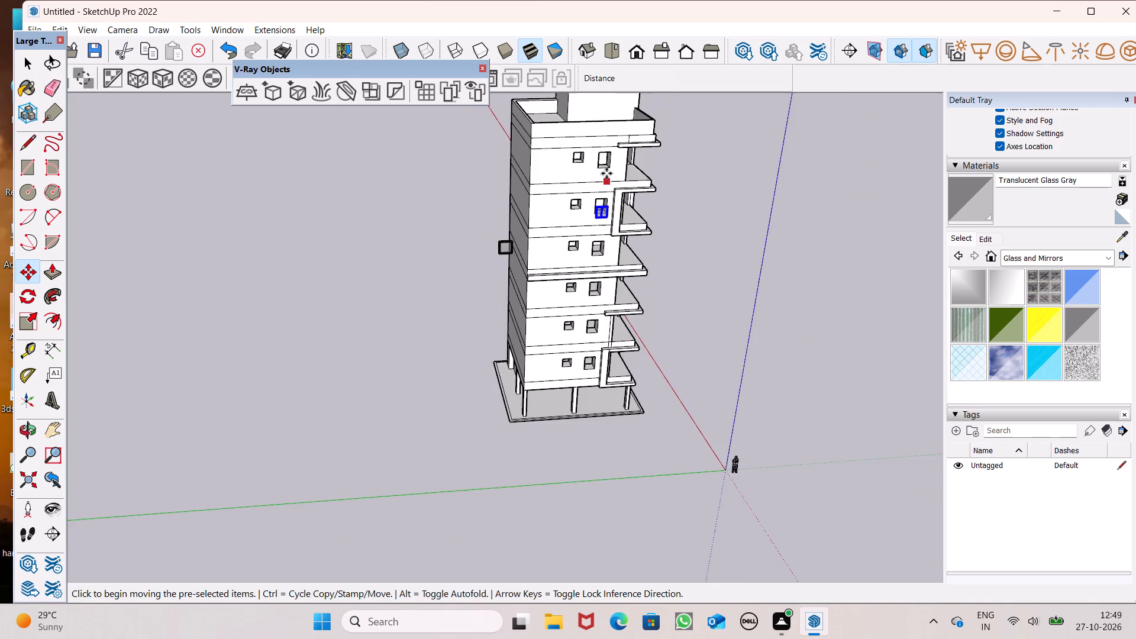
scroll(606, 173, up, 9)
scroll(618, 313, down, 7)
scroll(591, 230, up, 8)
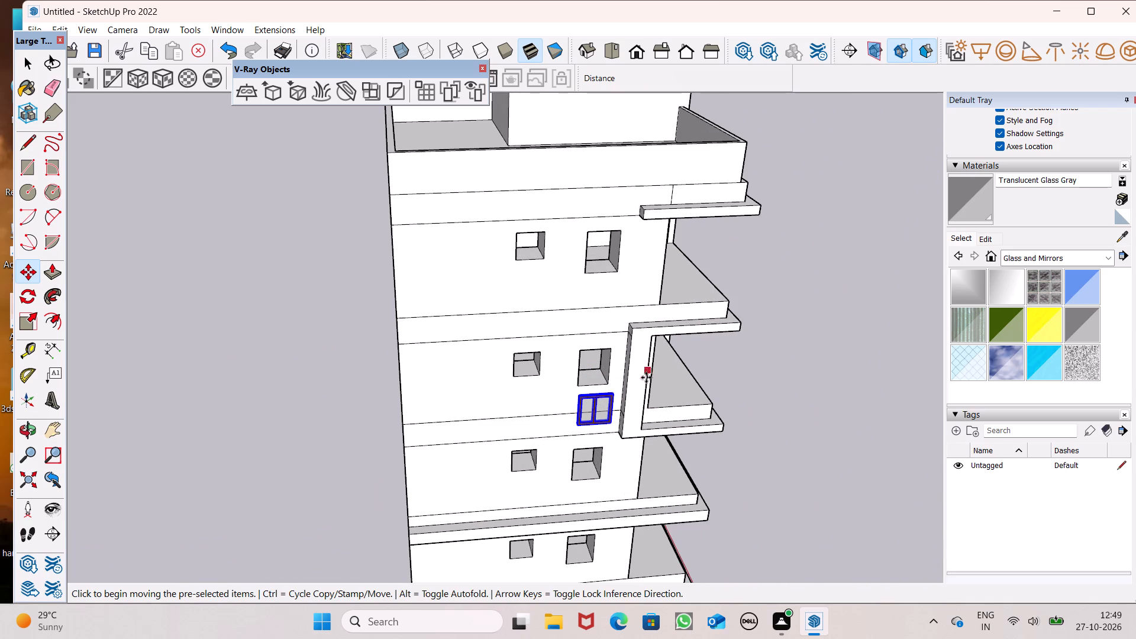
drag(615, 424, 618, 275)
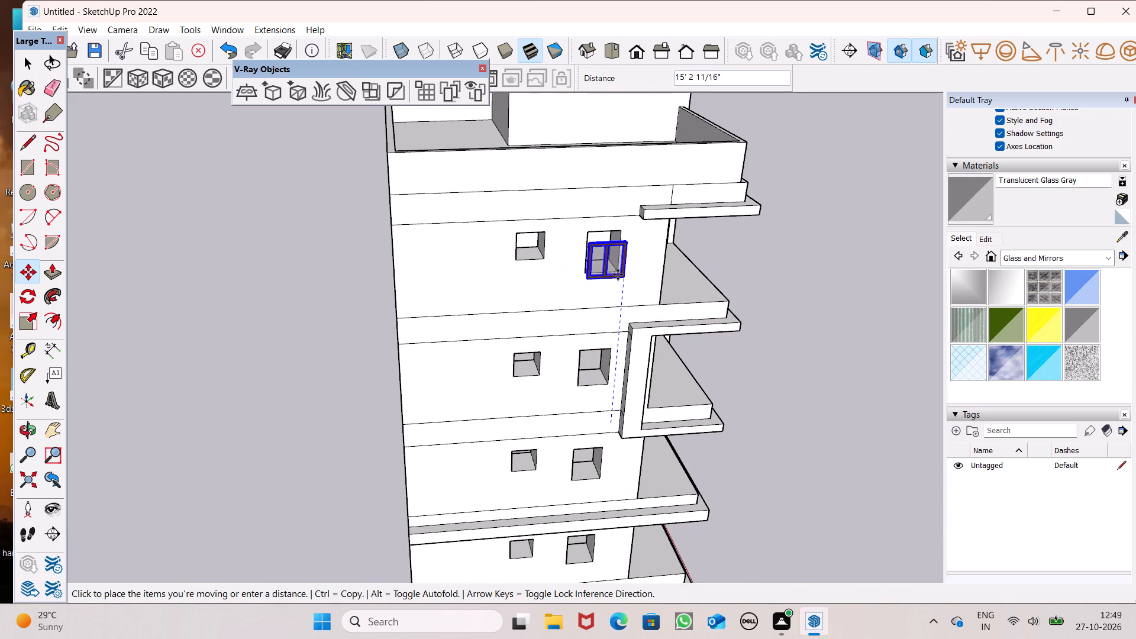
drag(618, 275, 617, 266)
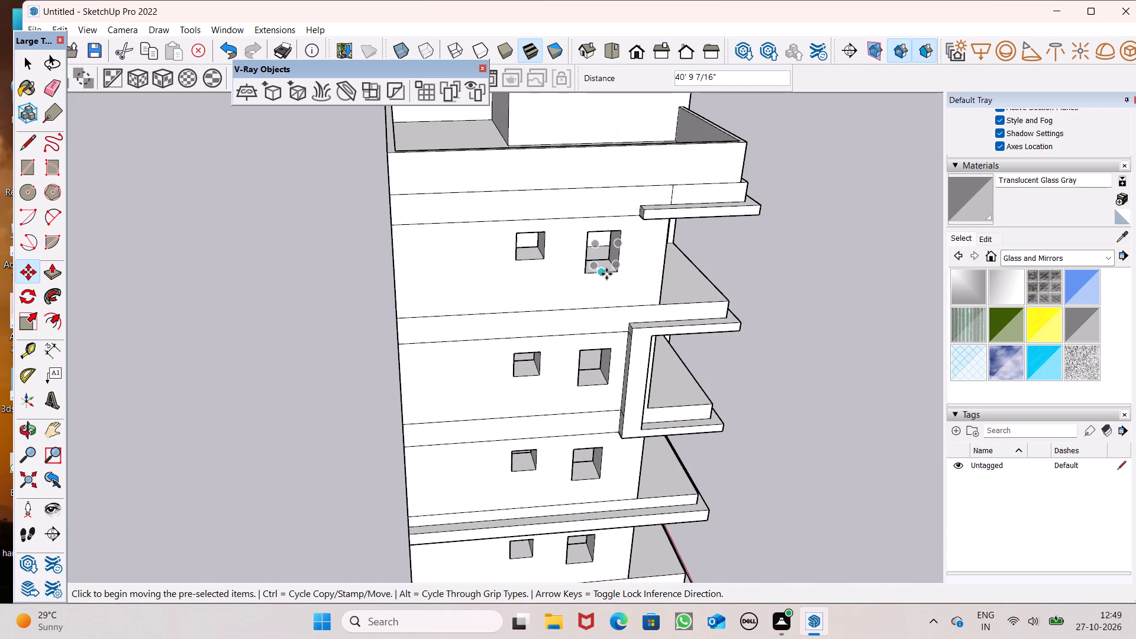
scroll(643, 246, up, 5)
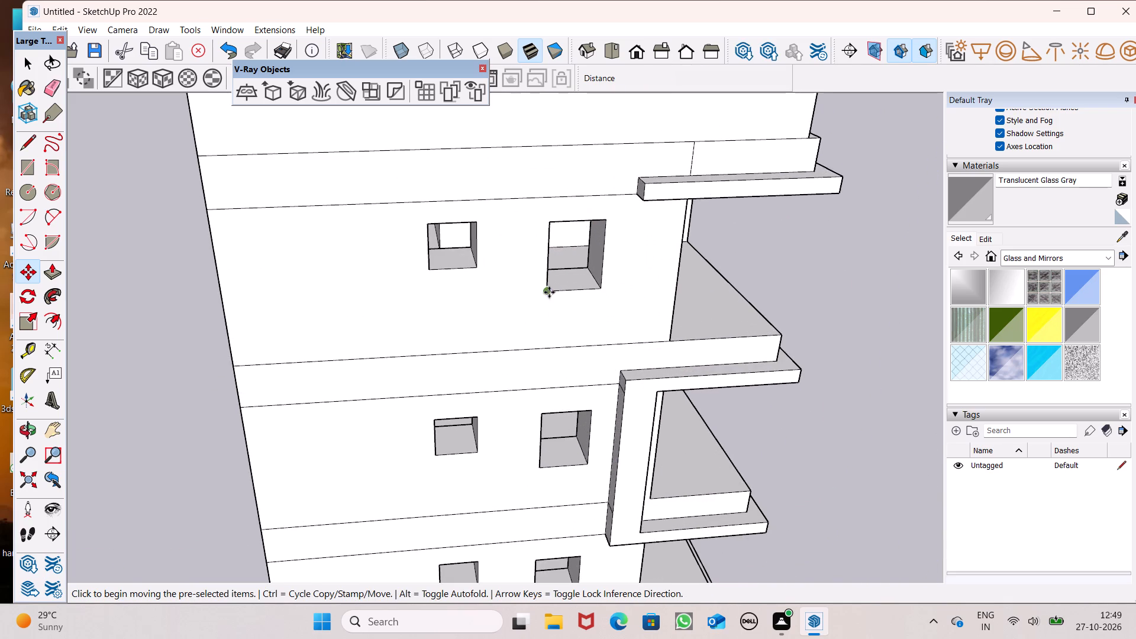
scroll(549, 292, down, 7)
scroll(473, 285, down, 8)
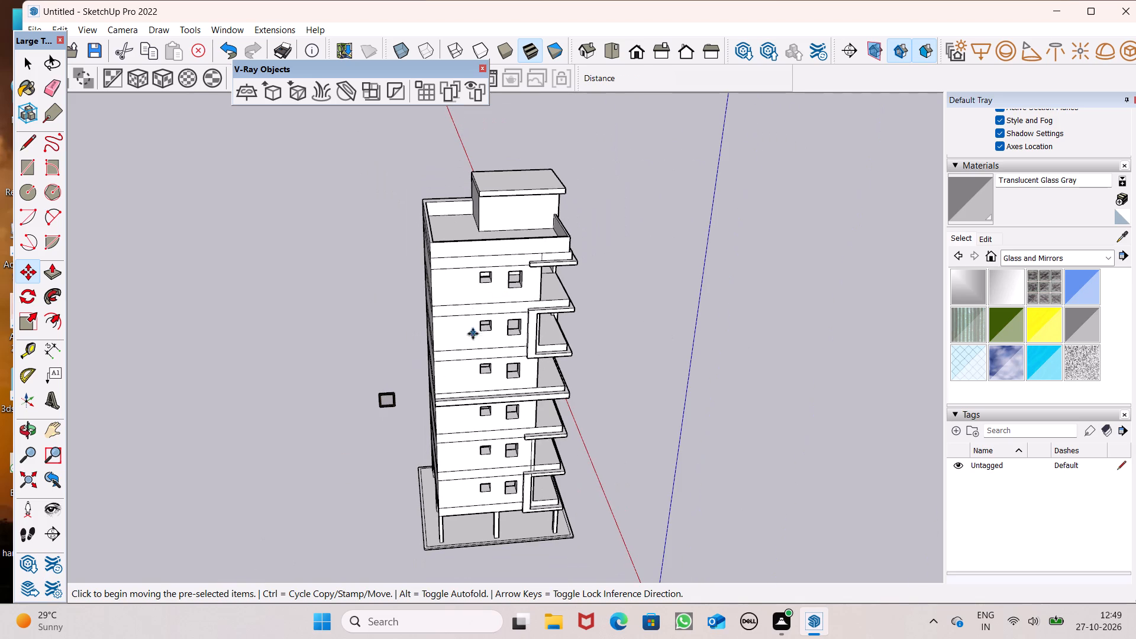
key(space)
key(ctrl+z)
Move the two-pane window group up about 16' 1" into the larger top-floor side-wall opening, meeting the opening's bottom corner.
scroll(520, 356, up, 5)
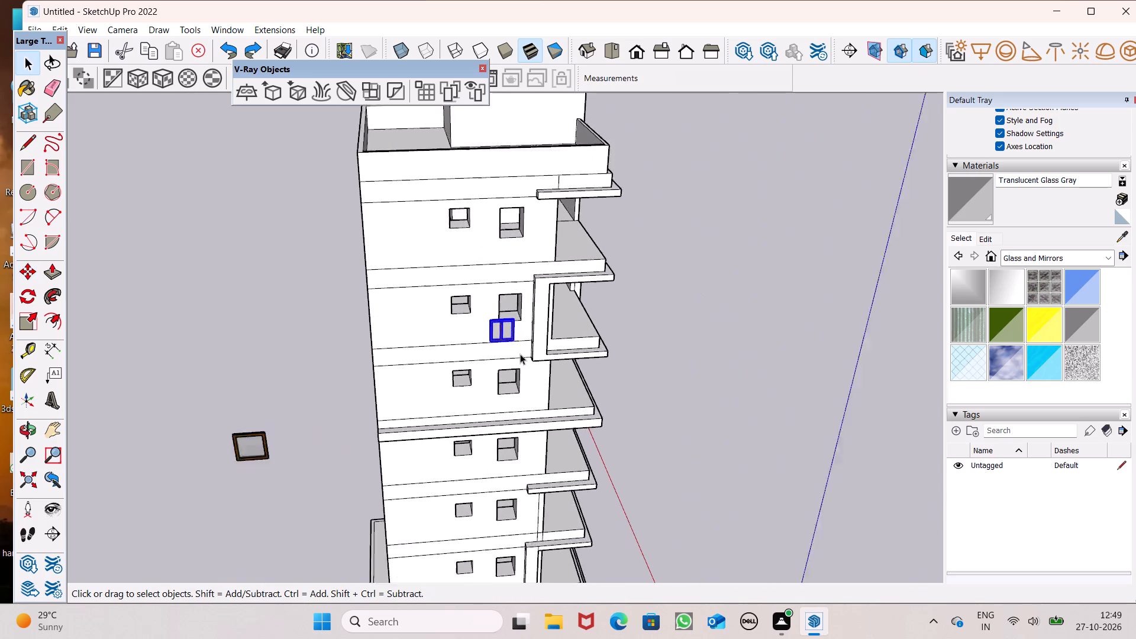
scroll(520, 354, up, 2)
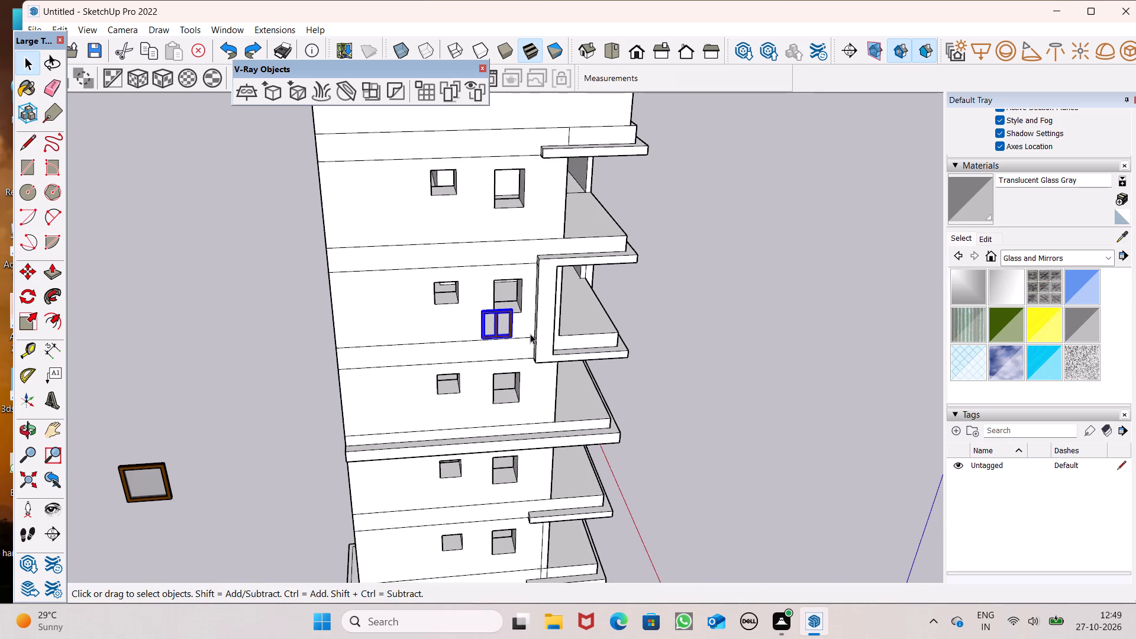
scroll(508, 302, up, 6)
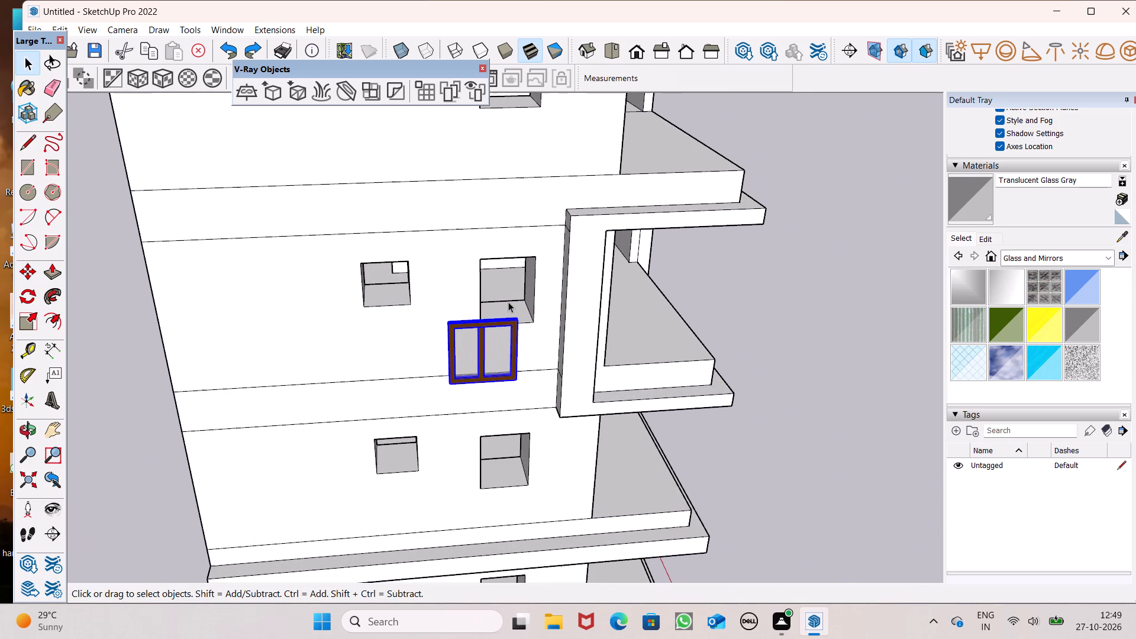
key(m)
key(Return)
scroll(479, 389, down, 7)
scroll(477, 272, up, 6)
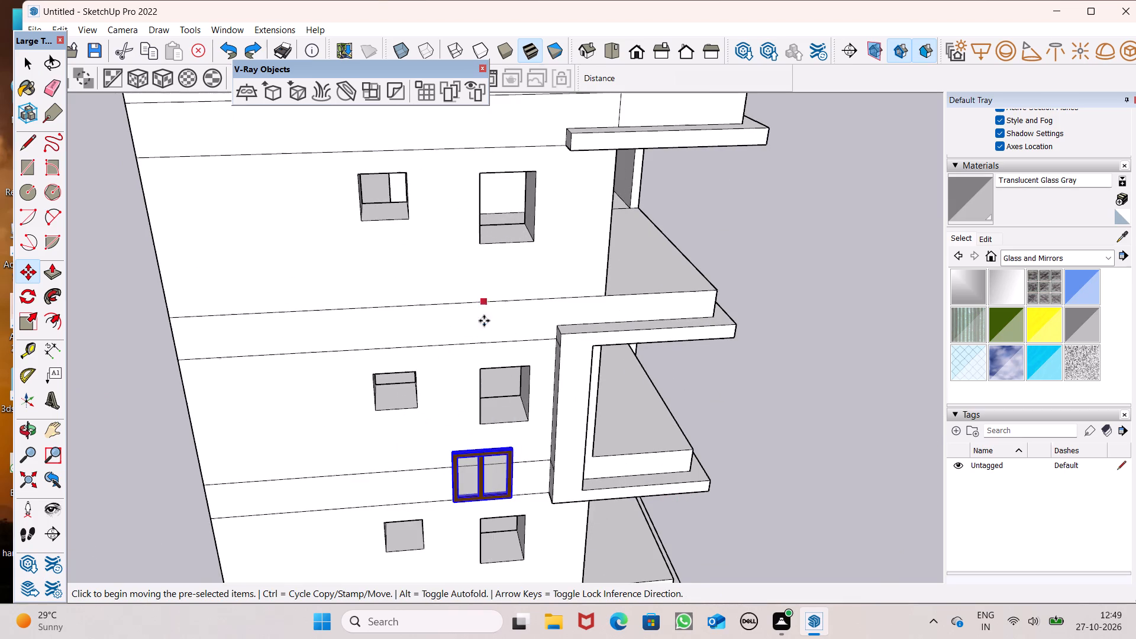
drag(514, 501, 519, 257)
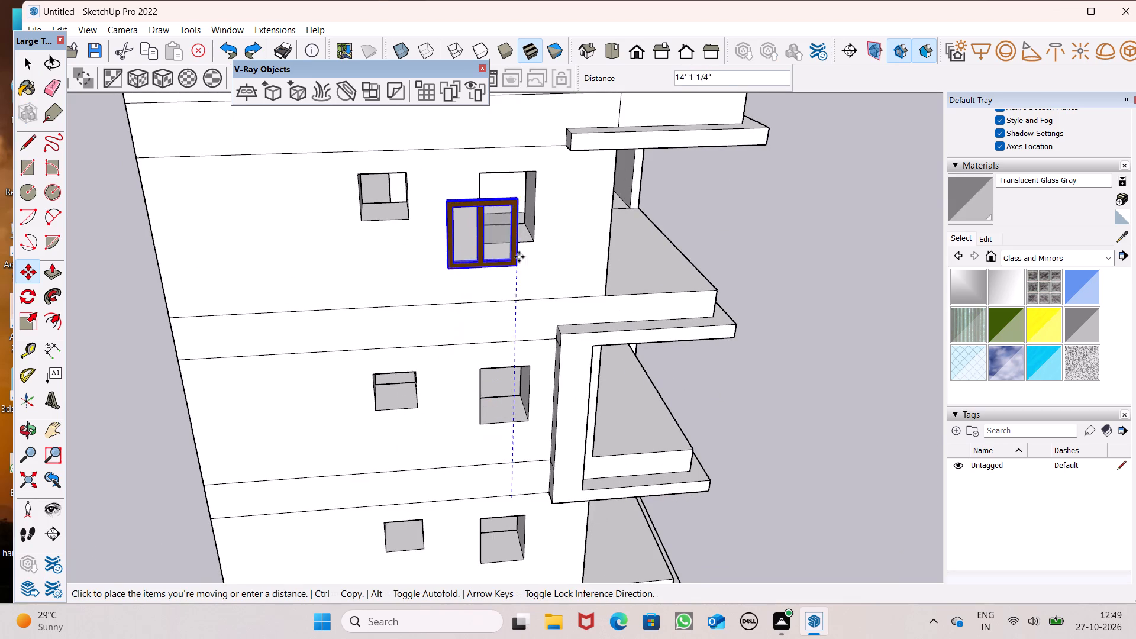
drag(519, 257, 537, 243)
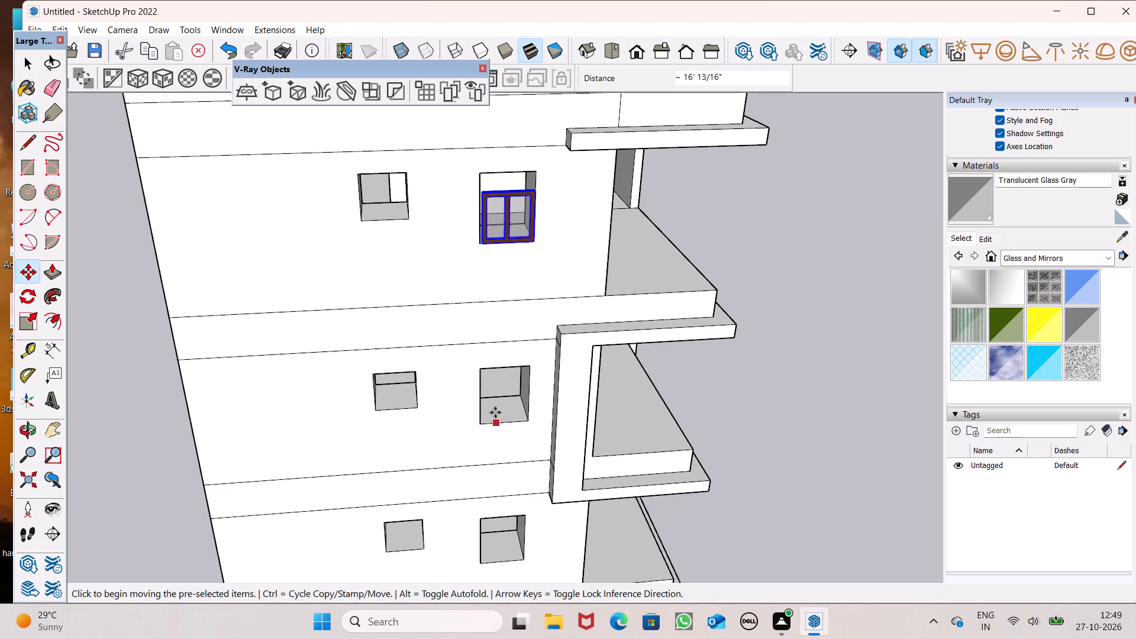
Shift the two-pane window about 1 3/8" from the opening's bottom corner, keeping it within the top-floor opening.
middle_drag(502, 225, 503, 333)
scroll(503, 333, up, 10)
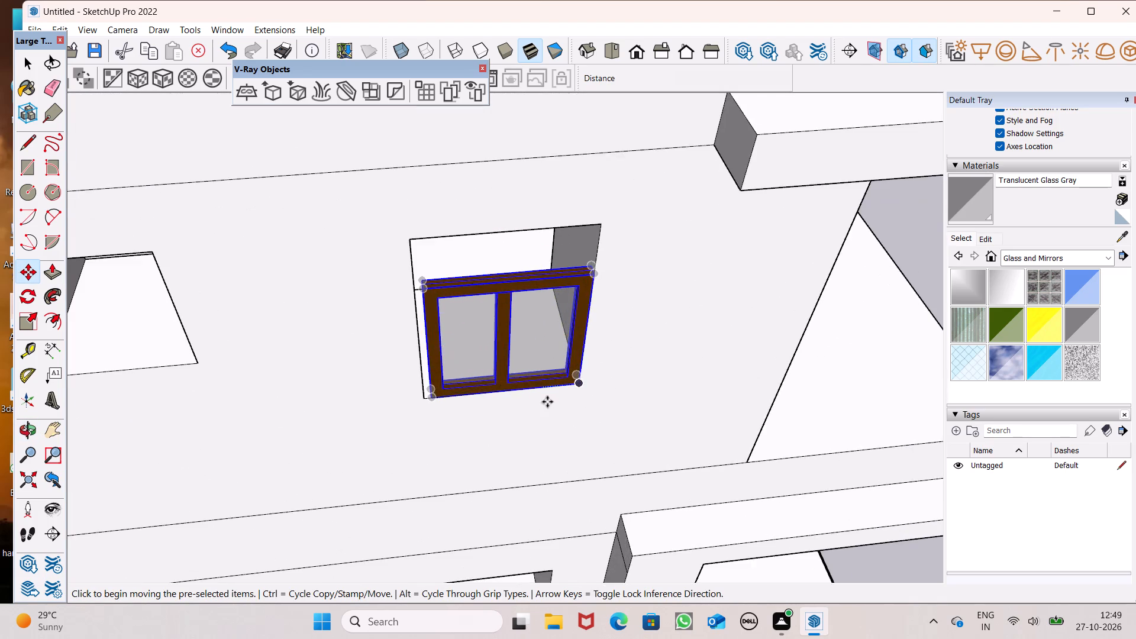
scroll(547, 402, up, 8)
middle_drag(593, 405, 460, 419)
scroll(461, 419, up, 6)
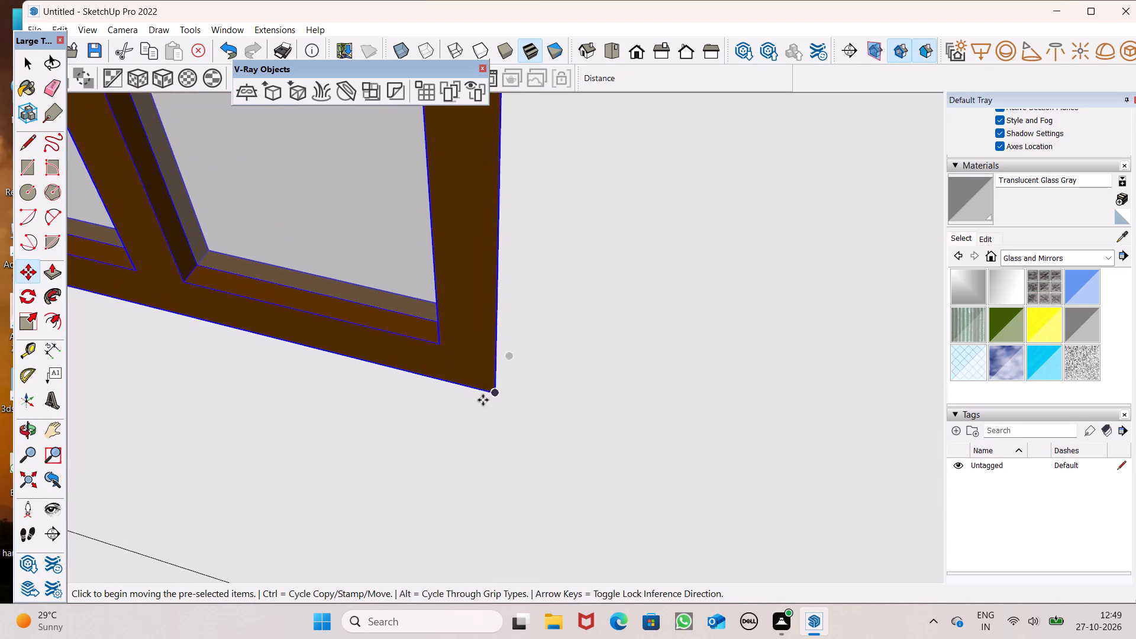
scroll(506, 405, up, 1)
middle_drag(507, 405, 630, 493)
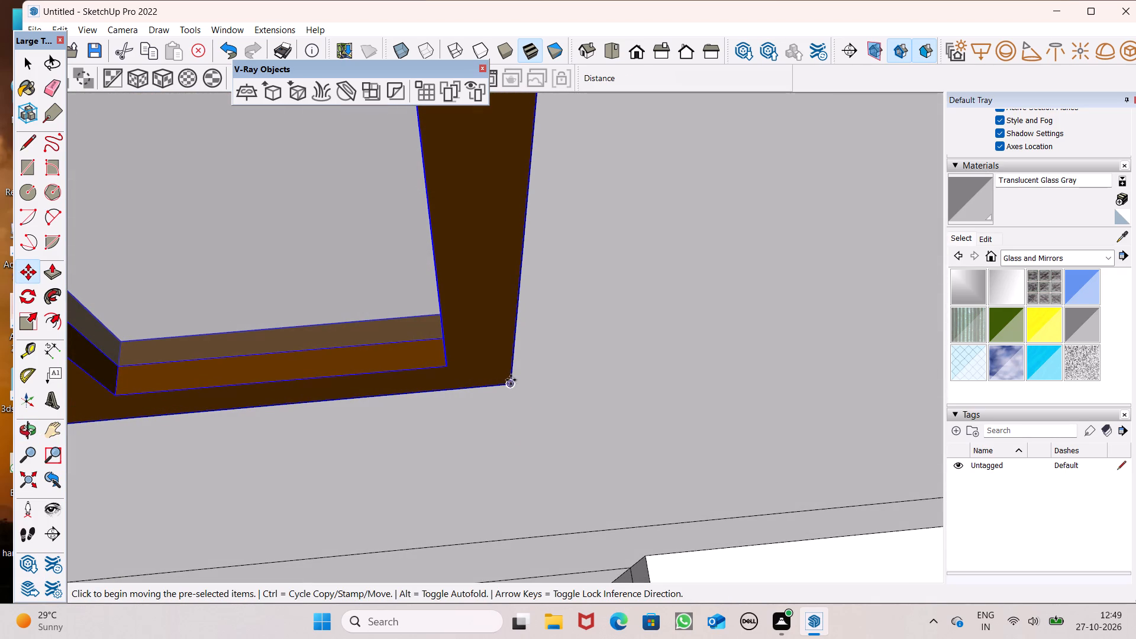
drag(509, 385, 501, 360)
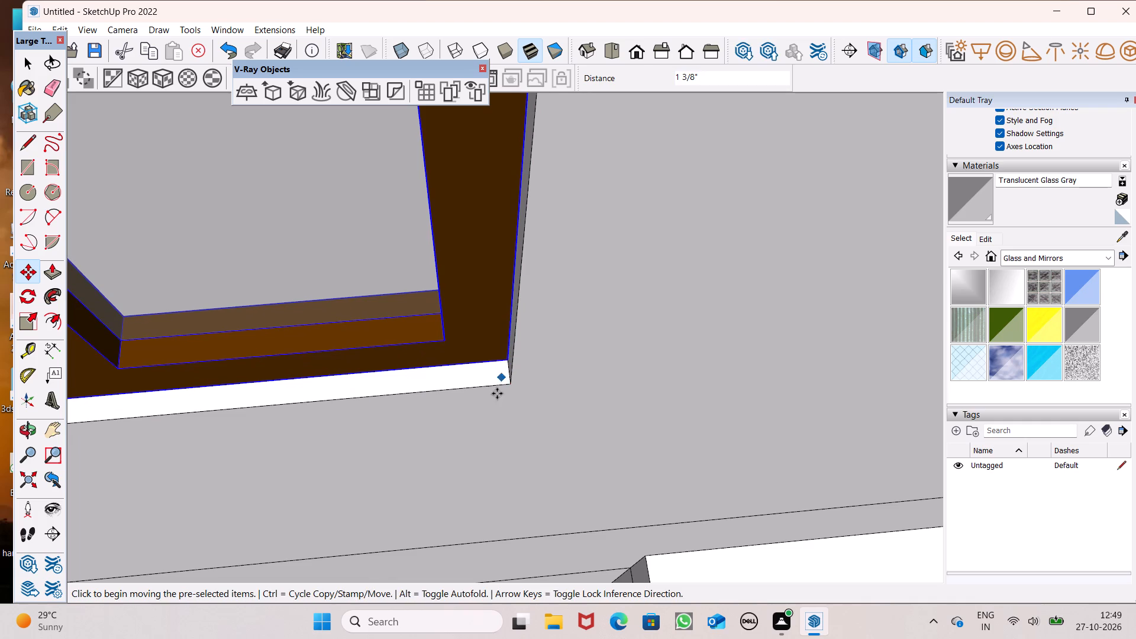
Scale the top-floor two-pane window upward along the blue axis until its frame reaches the opening's top edge.
scroll(493, 395, down, 7)
middle_drag(517, 389, 559, 229)
scroll(549, 308, down, 7)
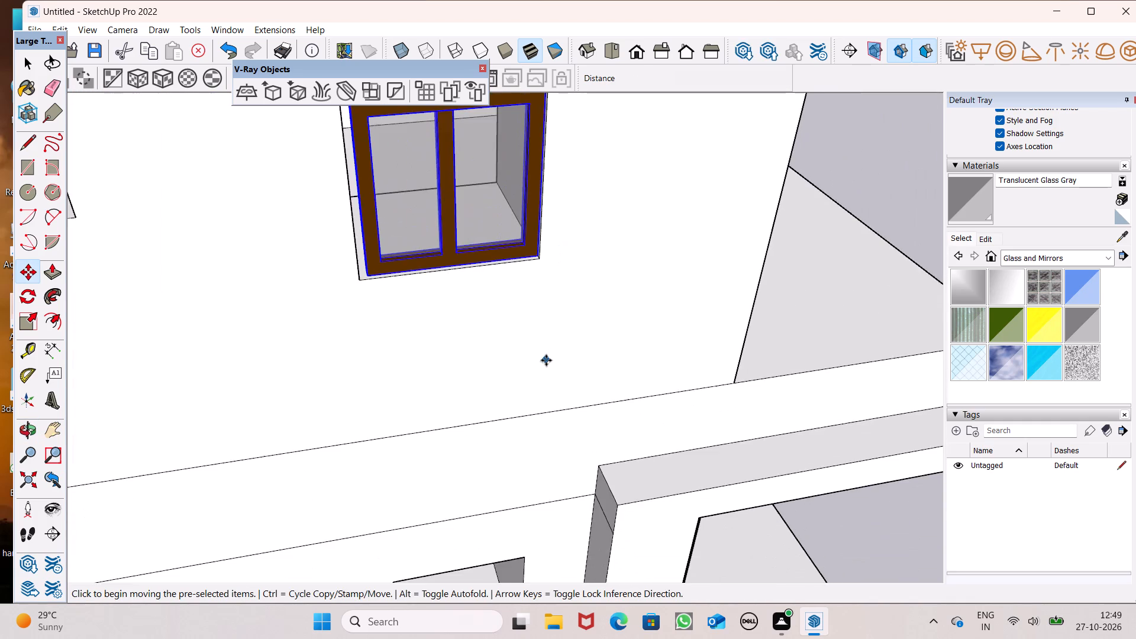
scroll(545, 371, down, 7)
scroll(506, 182, up, 8)
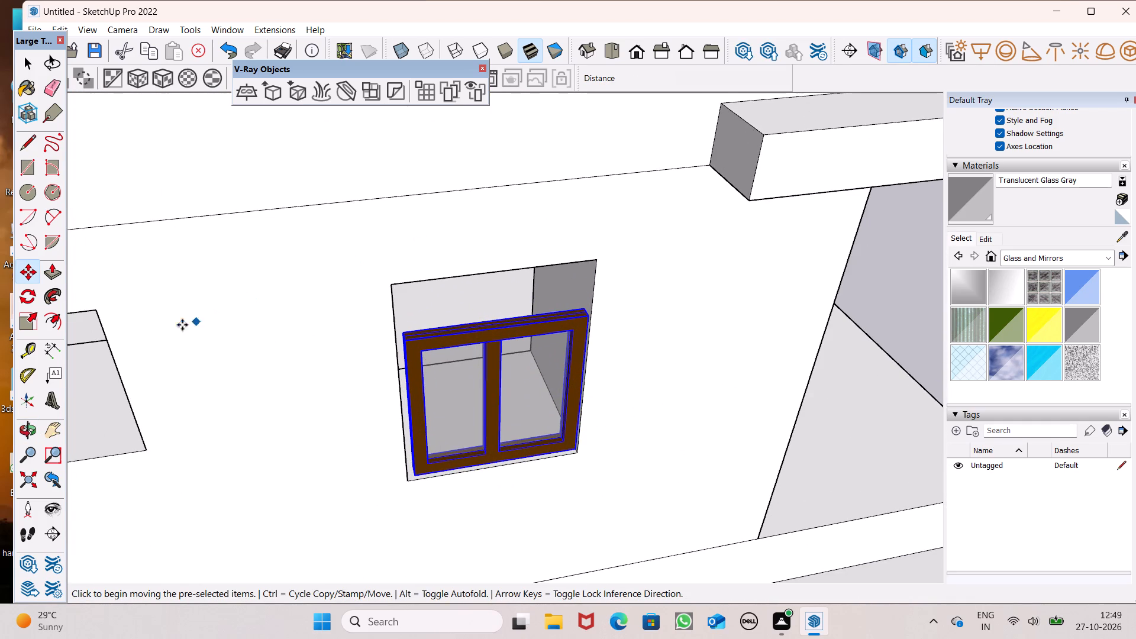
click(30, 318)
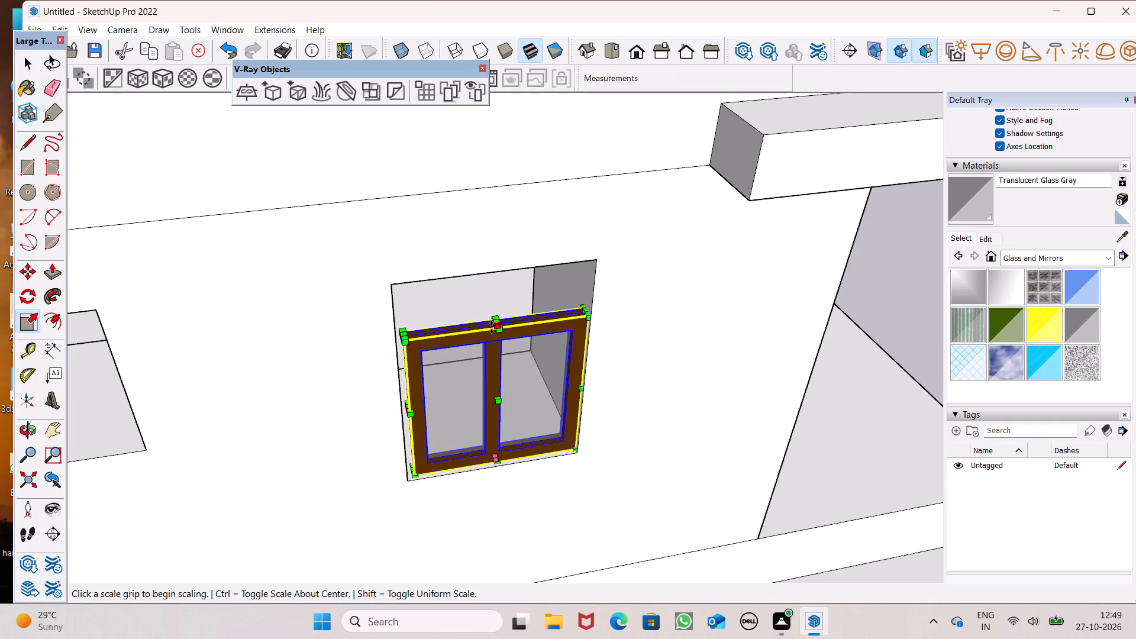
drag(498, 321, 493, 277)
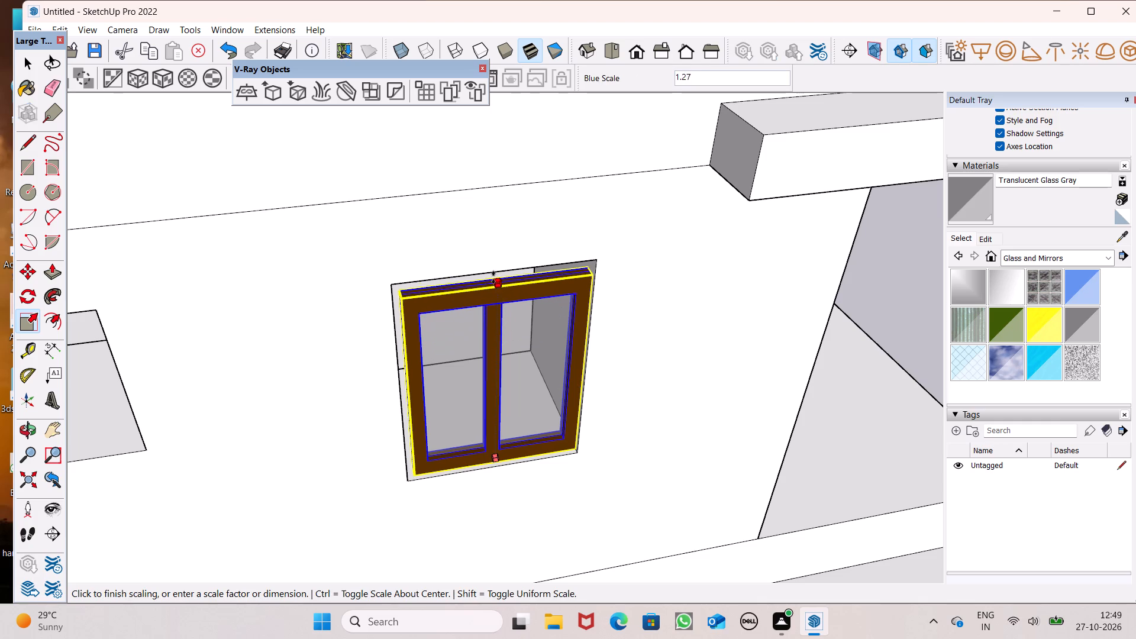
drag(493, 277, 492, 267)
middle_drag(503, 250, 508, 209)
scroll(492, 234, up, 2)
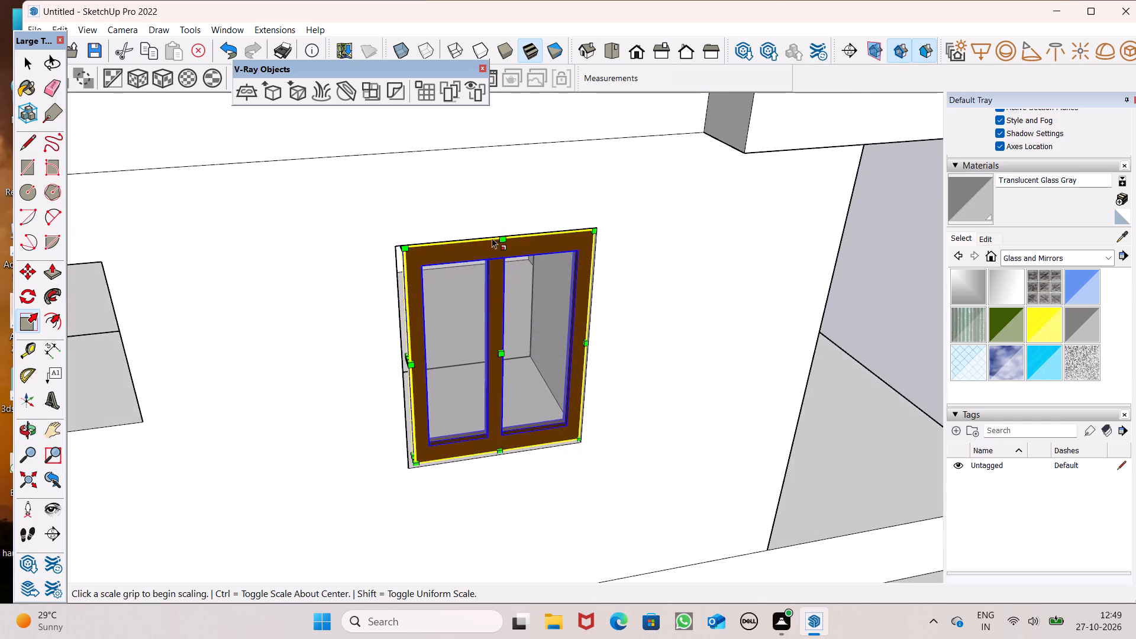
scroll(492, 238, up, 7)
middle_drag(504, 257, 509, 239)
scroll(524, 204, up, 8)
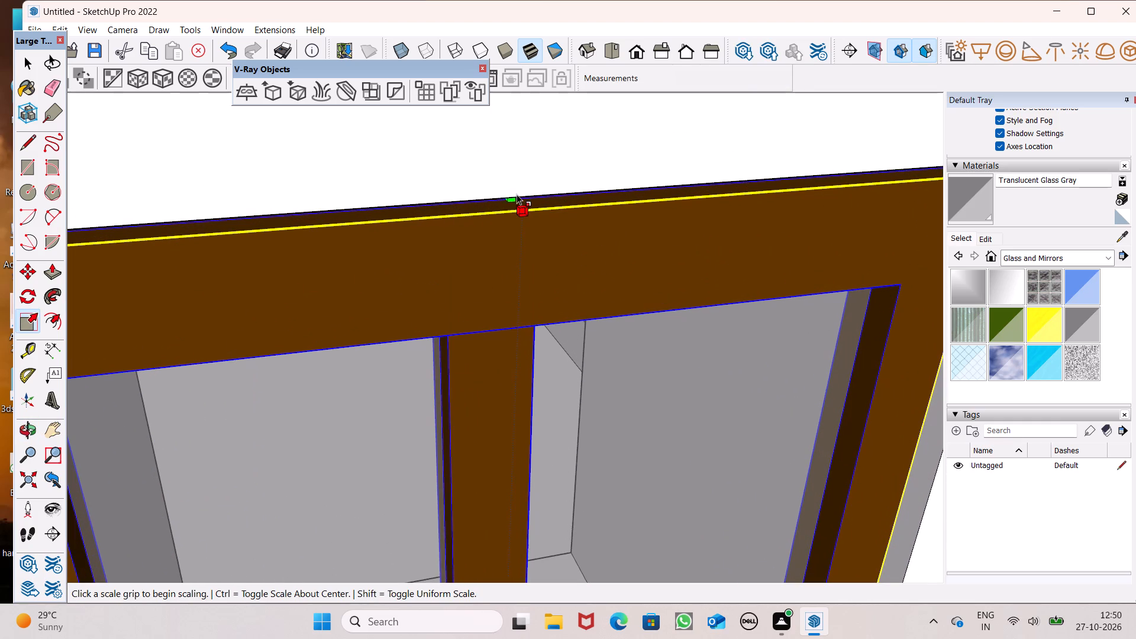
drag(510, 198, 511, 188)
scroll(496, 152, down, 8)
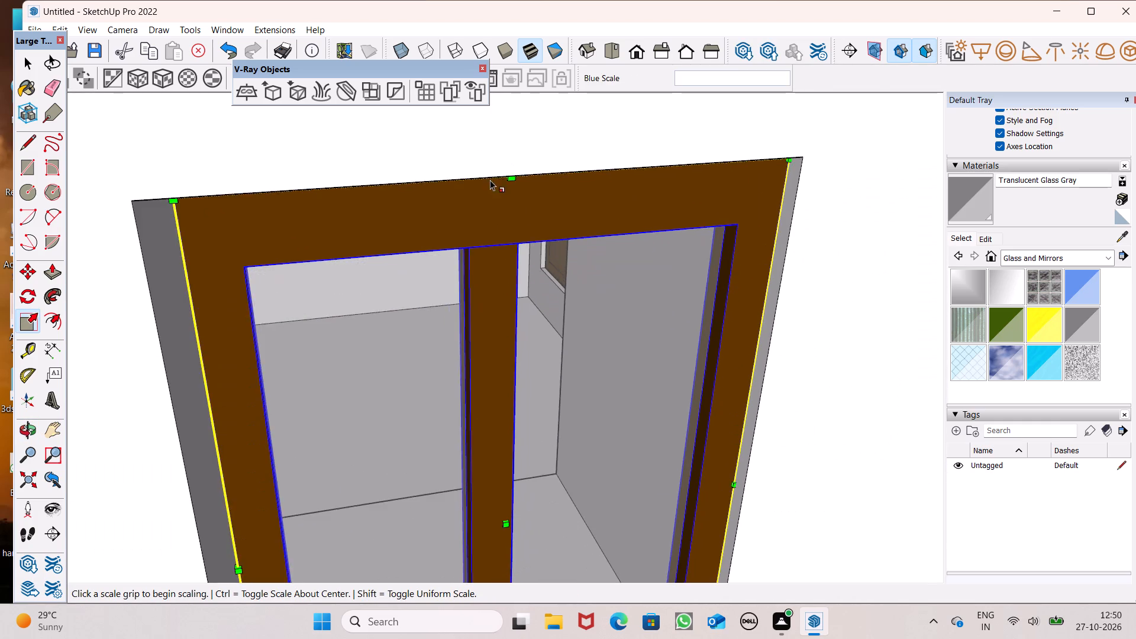
Scale the top-floor two-pane window along the green axis so its frame reaches the opening's far side edge.
scroll(478, 211, down, 3)
middle_drag(451, 335, 547, 336)
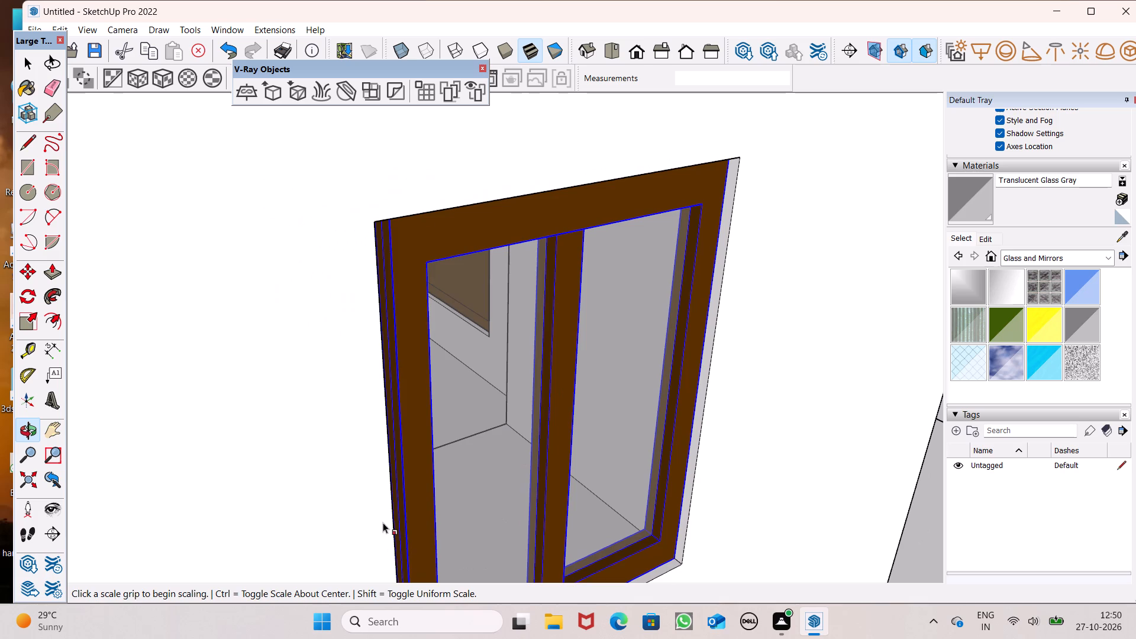
drag(396, 487, 383, 492)
scroll(343, 398, down, 4)
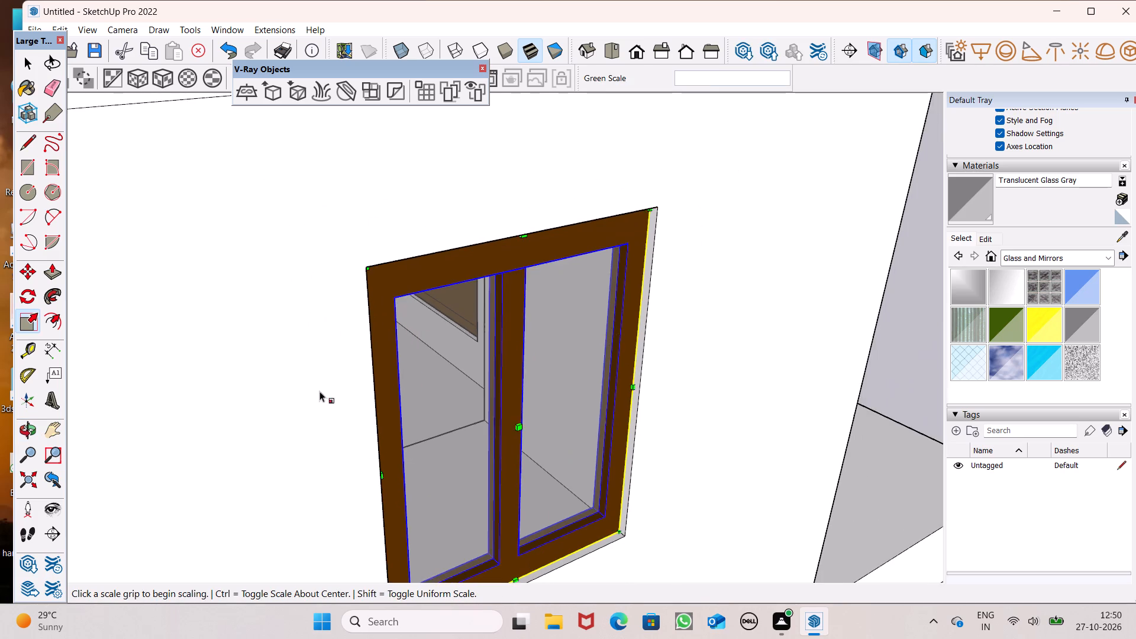
key(space)
scroll(299, 384, down, 12)
middle_drag(405, 383, 289, 348)
scroll(289, 348, up, 1)
click(826, 368)
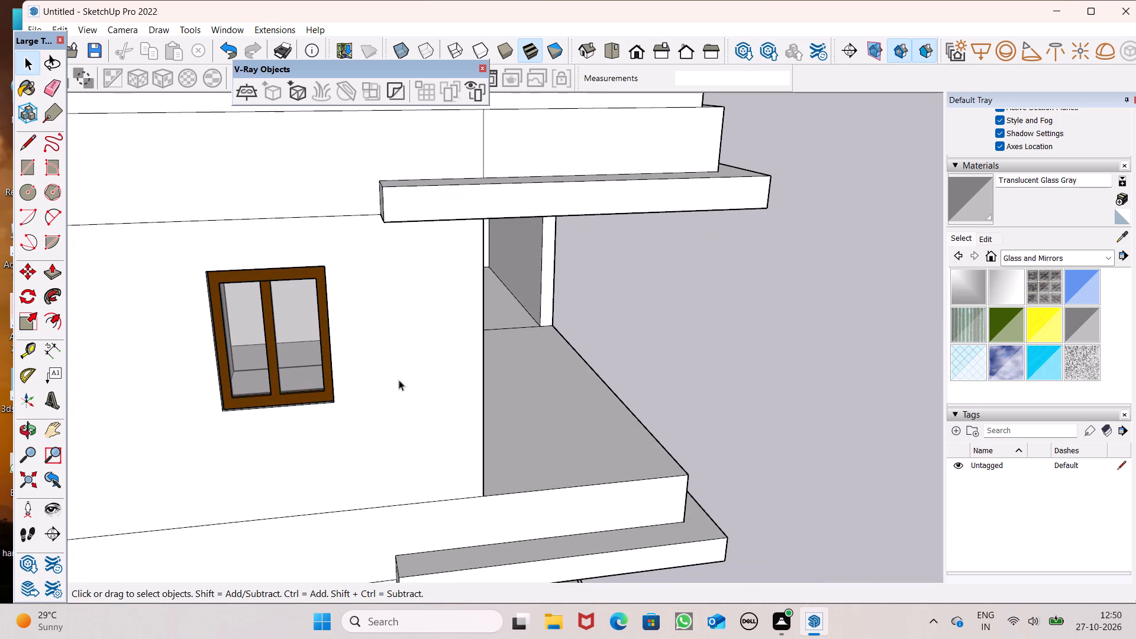
Copy the fitted two-pane window about 12' straight down into the larger side-wall opening one floor below.
click(324, 371)
scroll(354, 392, down, 13)
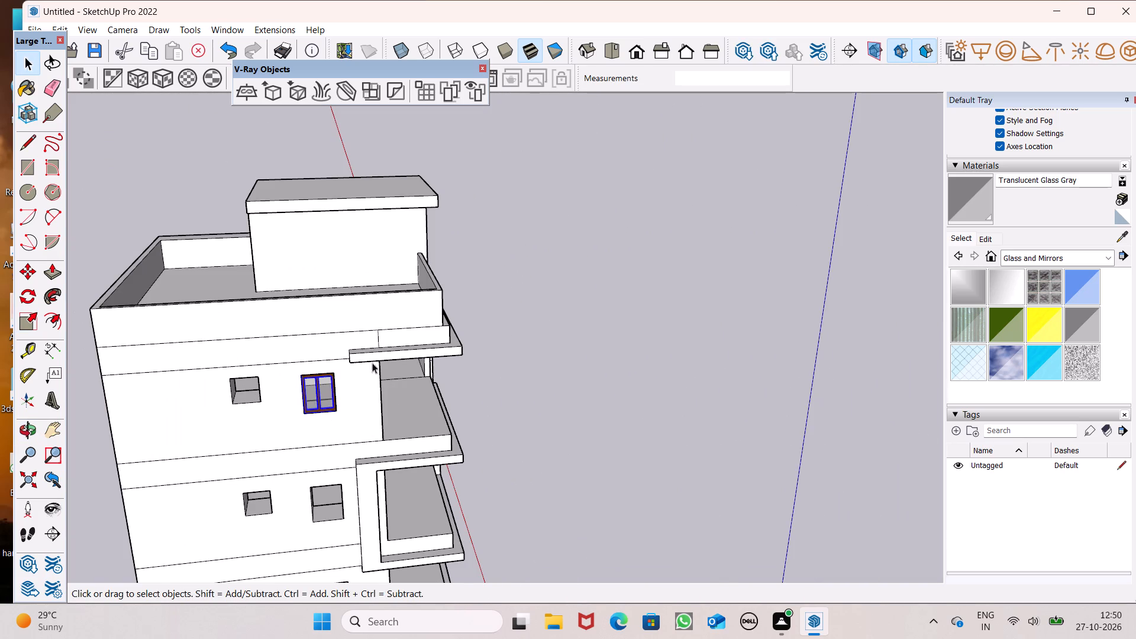
scroll(365, 367, down, 1)
middle_drag(356, 512, 332, 447)
key(m)
key(Return)
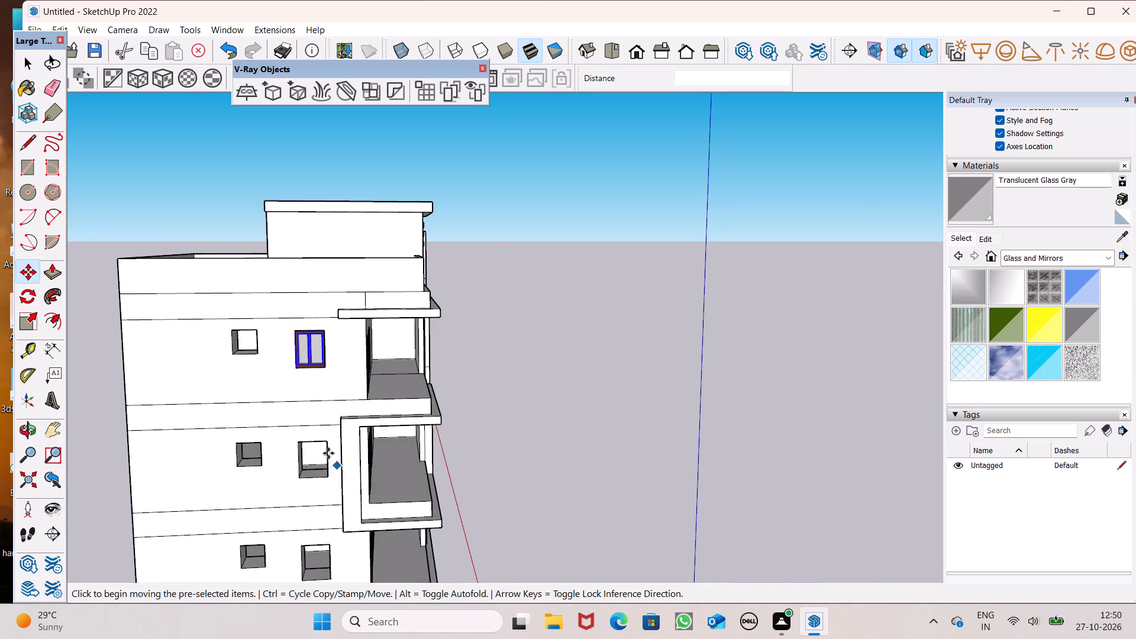
scroll(324, 439, up, 9)
scroll(348, 404, down, 3)
scroll(328, 507, up, 4)
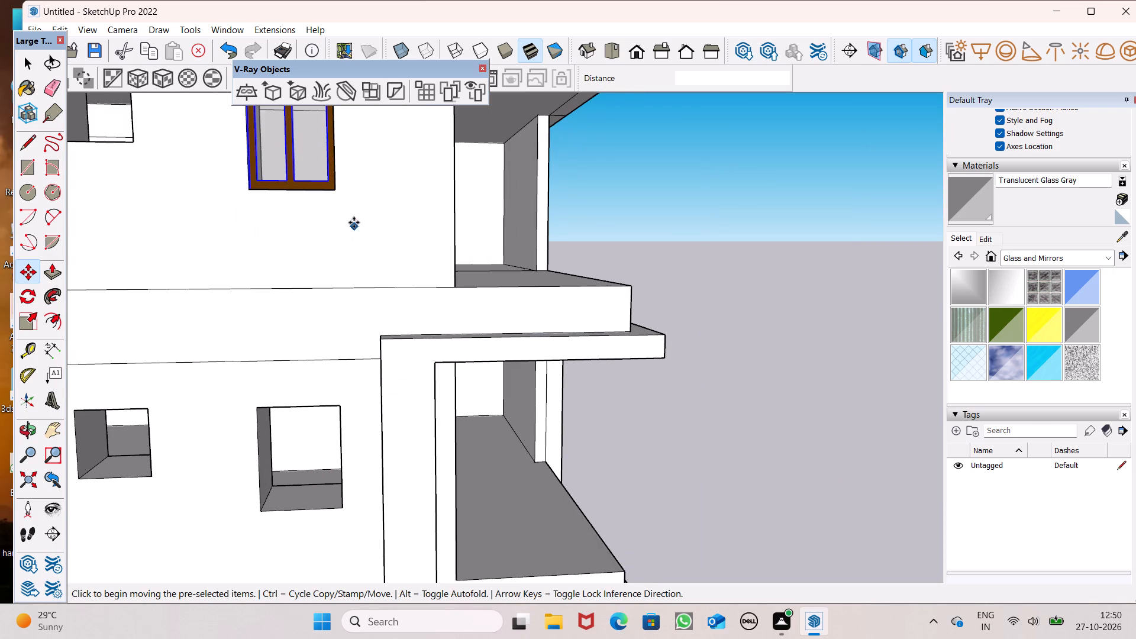
drag(334, 192, 331, 424)
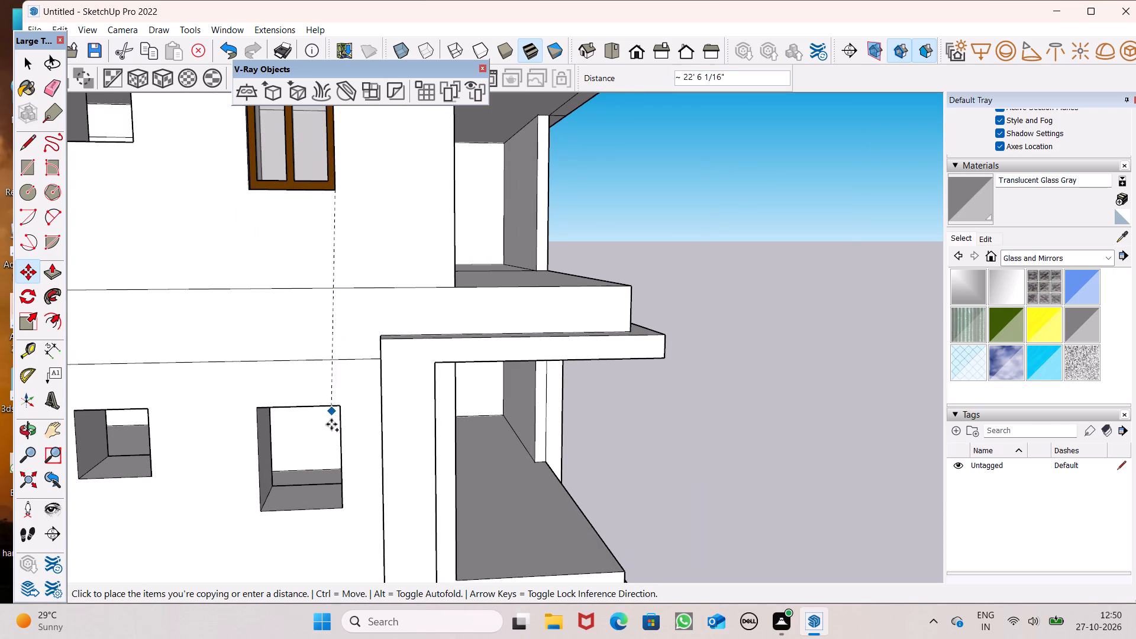
drag(331, 424, 346, 485)
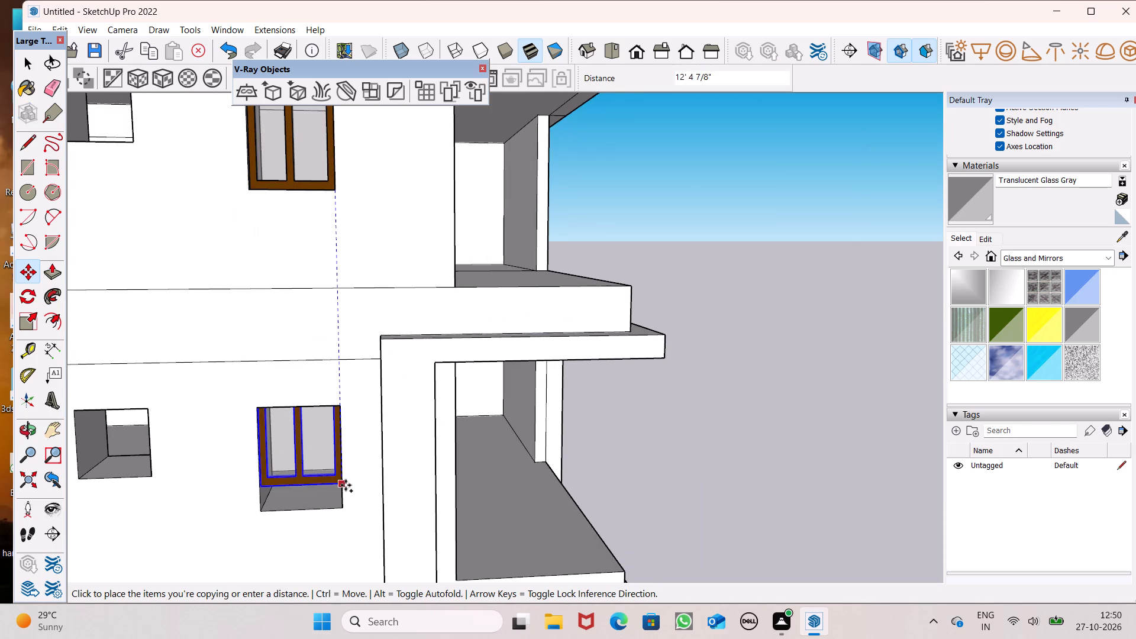
drag(346, 485, 345, 479)
Lower the copied window about 1' 3" to the opening's bottom corner and nudge it slightly to seat it within the opening.
middle_drag(351, 509, 520, 551)
scroll(577, 591, up, 6)
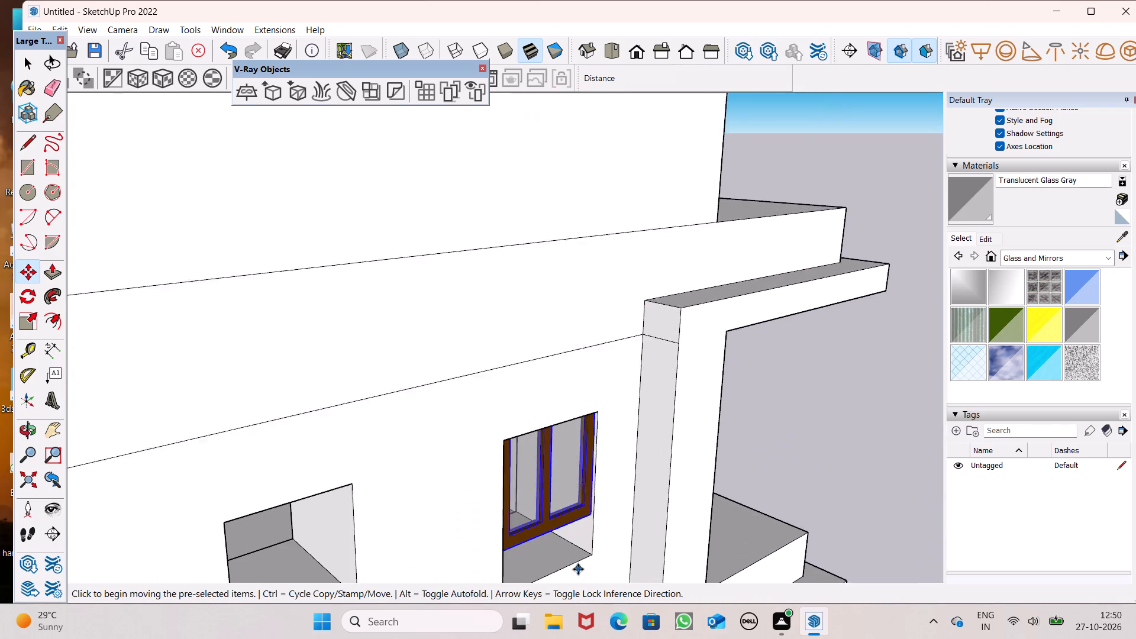
scroll(578, 569, up, 2)
drag(590, 511, 592, 550)
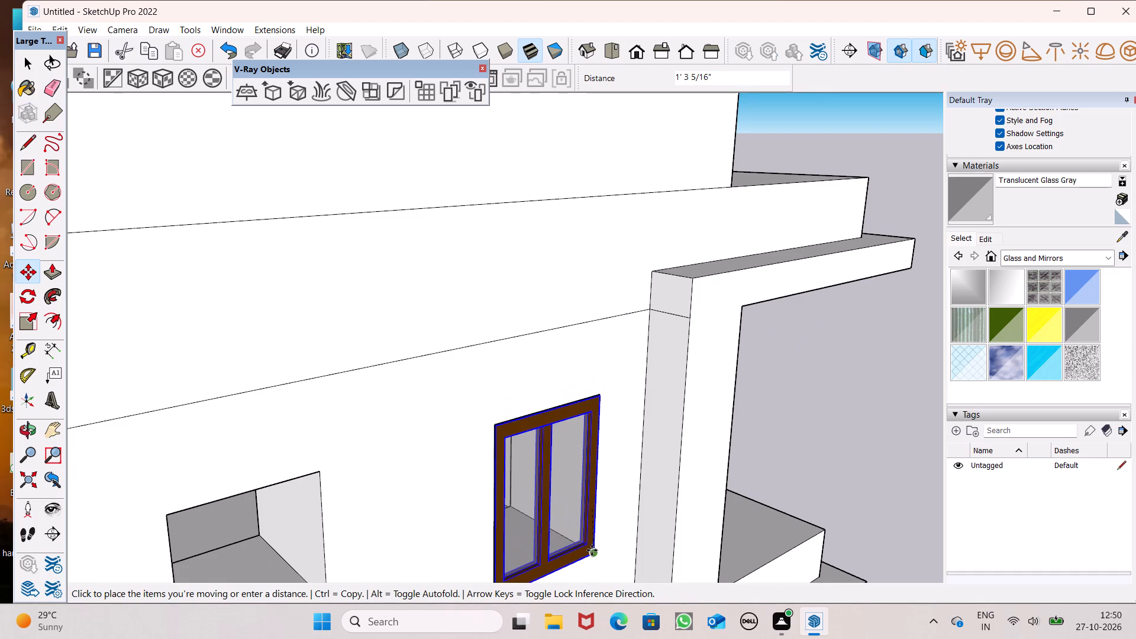
drag(592, 550, 588, 551)
scroll(499, 474, down, 4)
scroll(566, 532, up, 7)
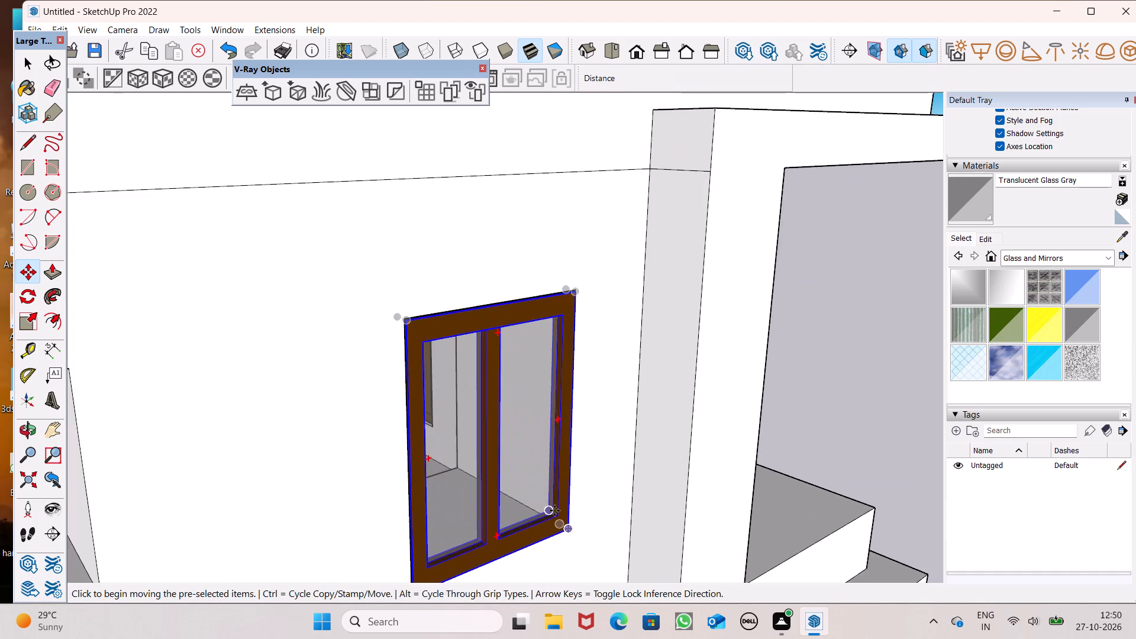
scroll(556, 513, up, 8)
scroll(601, 542, up, 6)
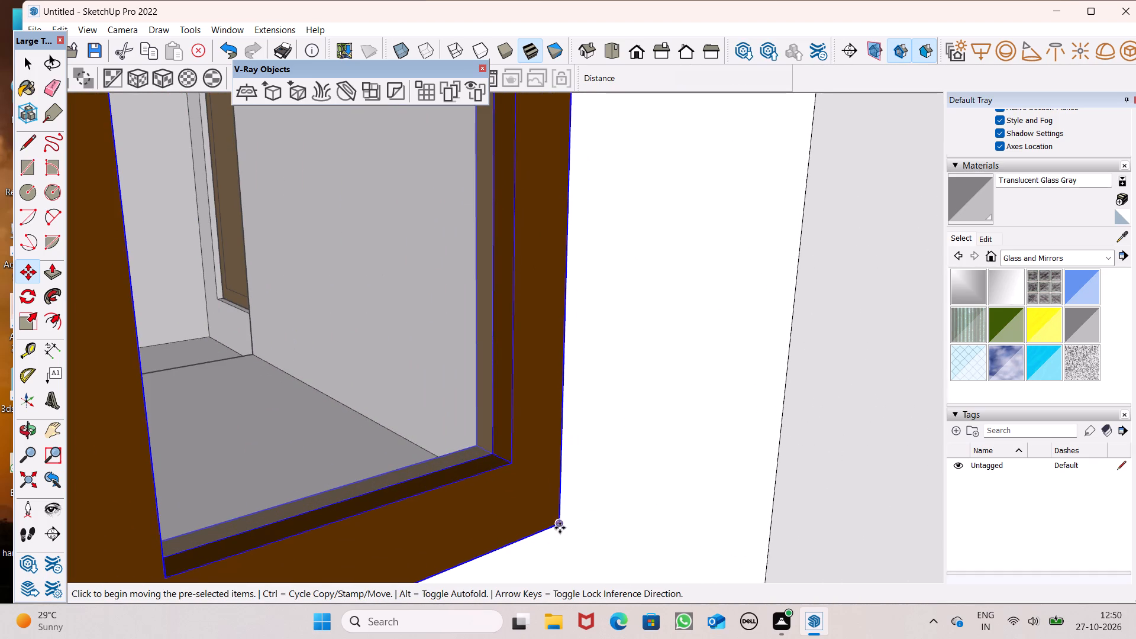
drag(560, 528, 539, 510)
scroll(417, 379, down, 16)
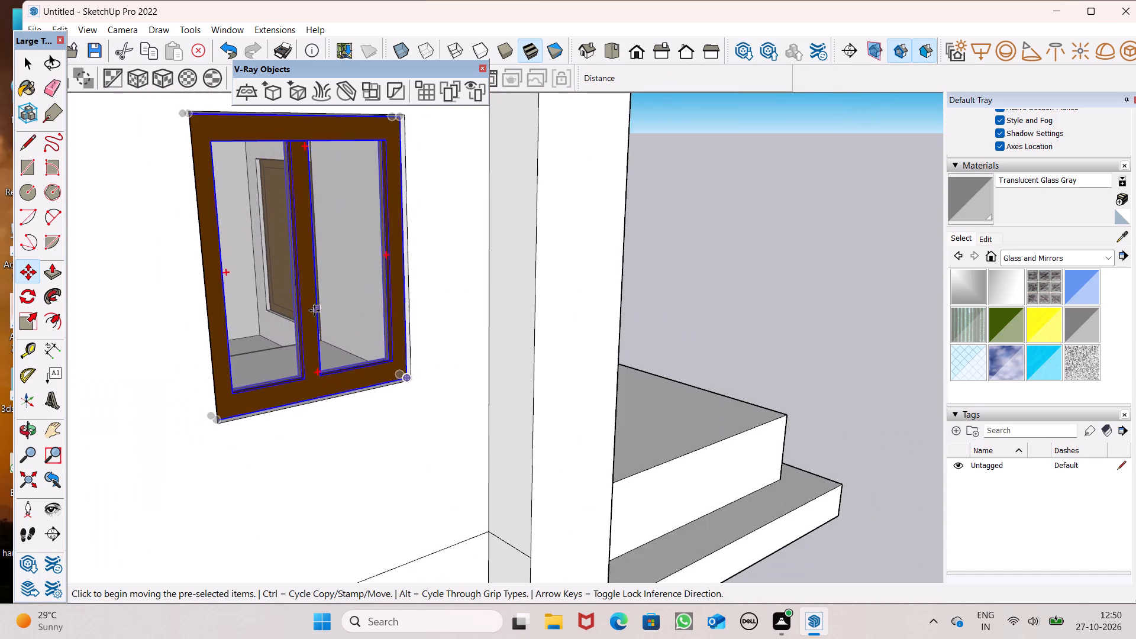
scroll(314, 311, down, 5)
key(space)
click(733, 325)
Copy the two-pane window one floor below the top straight down into the larger side-wall opening on the third floor from the top.
scroll(560, 259, down, 2)
scroll(549, 260, up, 1)
scroll(549, 260, down, 3)
middle_drag(570, 325, 409, 349)
scroll(419, 352, up, 1)
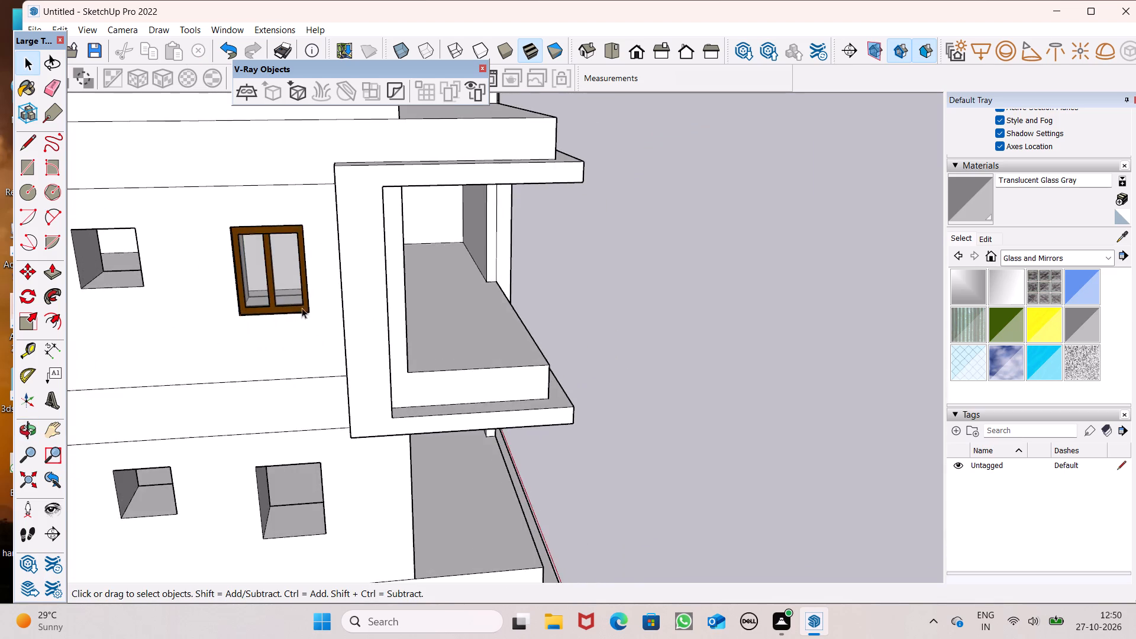
scroll(302, 308, down, 6)
scroll(295, 323, up, 3)
scroll(295, 323, down, 1)
scroll(295, 323, up, 2)
click(289, 288)
key(m)
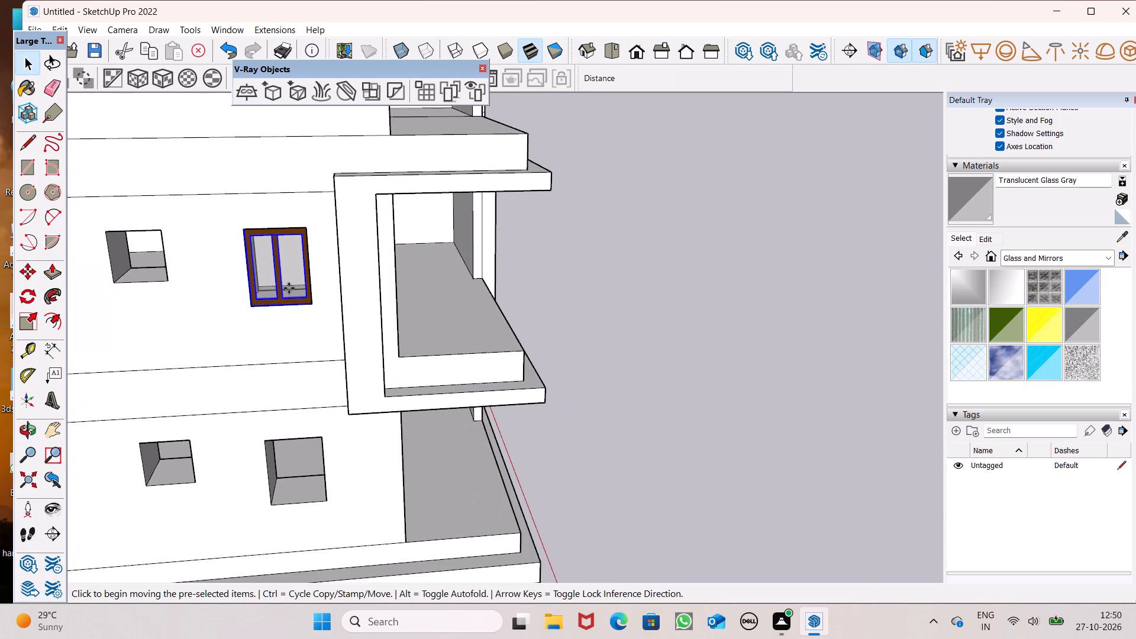
key(Return)
scroll(514, 267, down, 5)
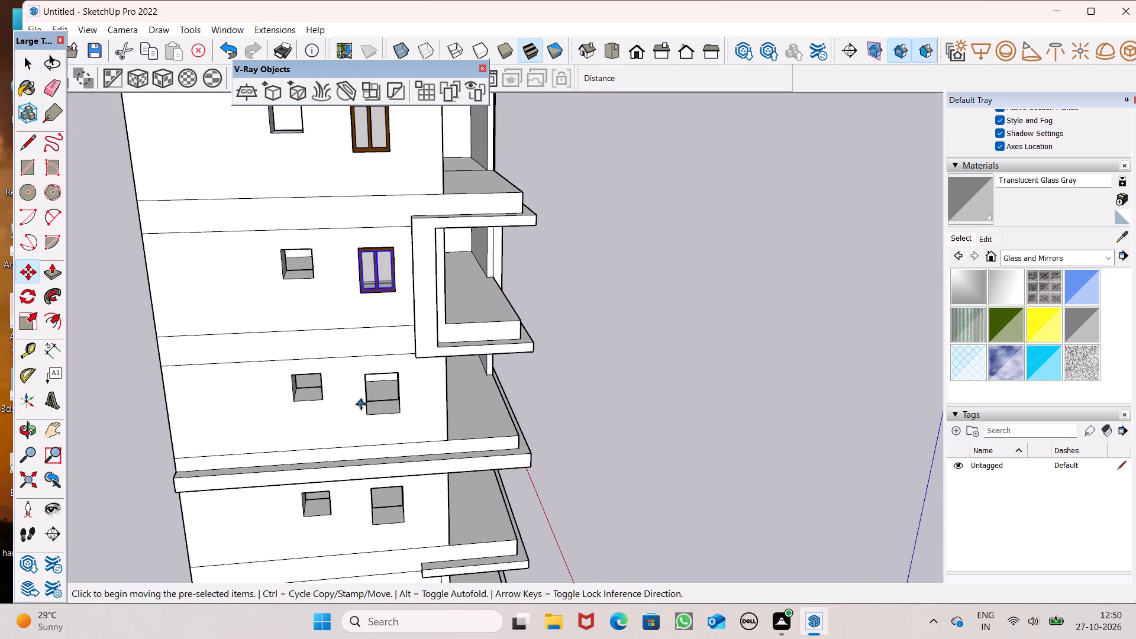
scroll(361, 404, up, 8)
scroll(409, 326, down, 4)
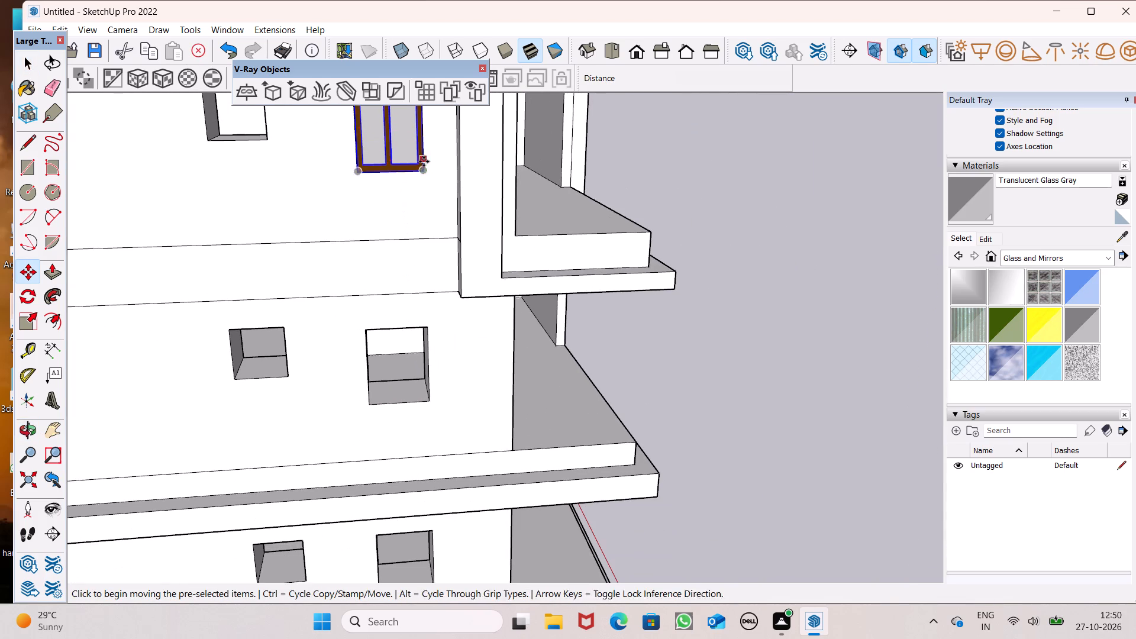
ctrl+drag(421, 173, 433, 380)
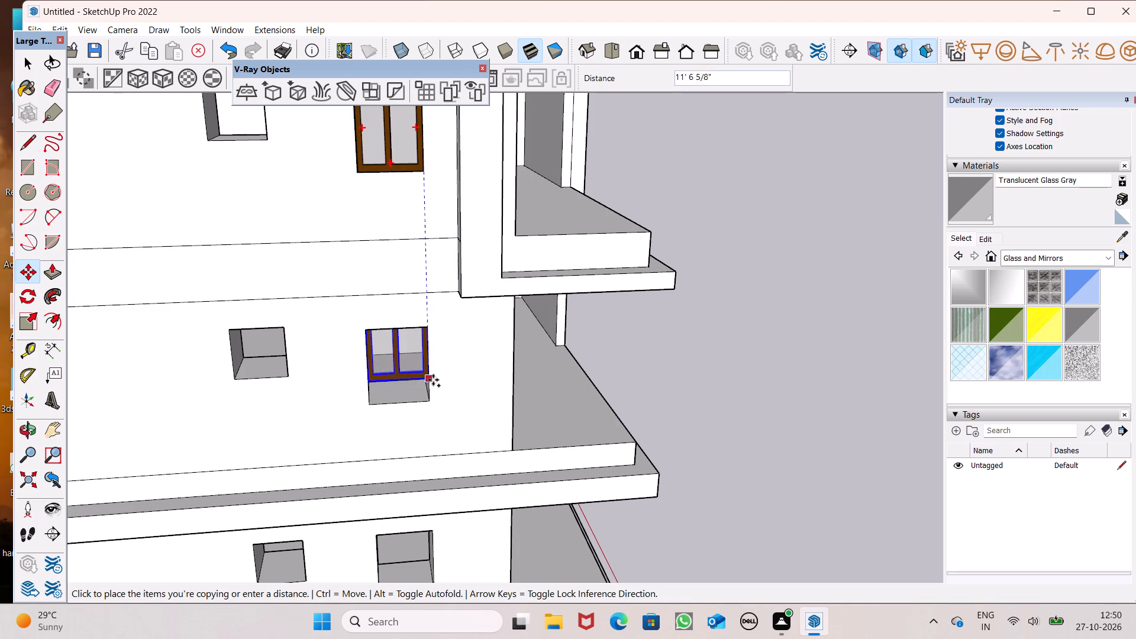
ctrl+drag(433, 380, 430, 396)
Copy the two-pane window about 13' 1" straight down into the larger side-wall opening on the fourth floor from the top.
scroll(389, 340, down, 5)
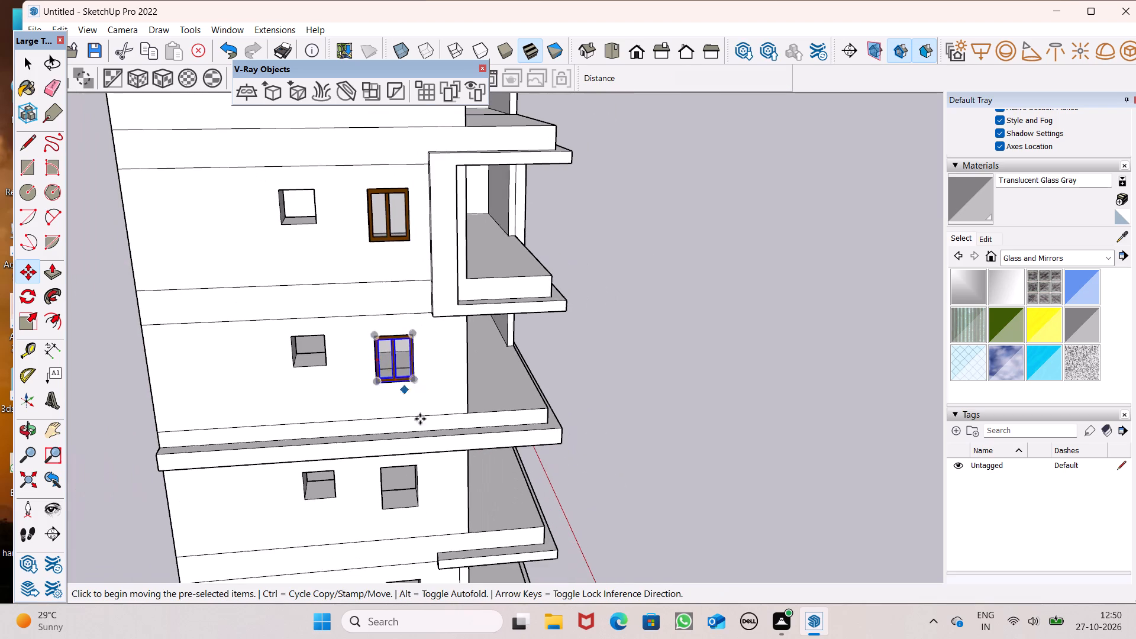
scroll(373, 273, down, 6)
scroll(433, 483, up, 7)
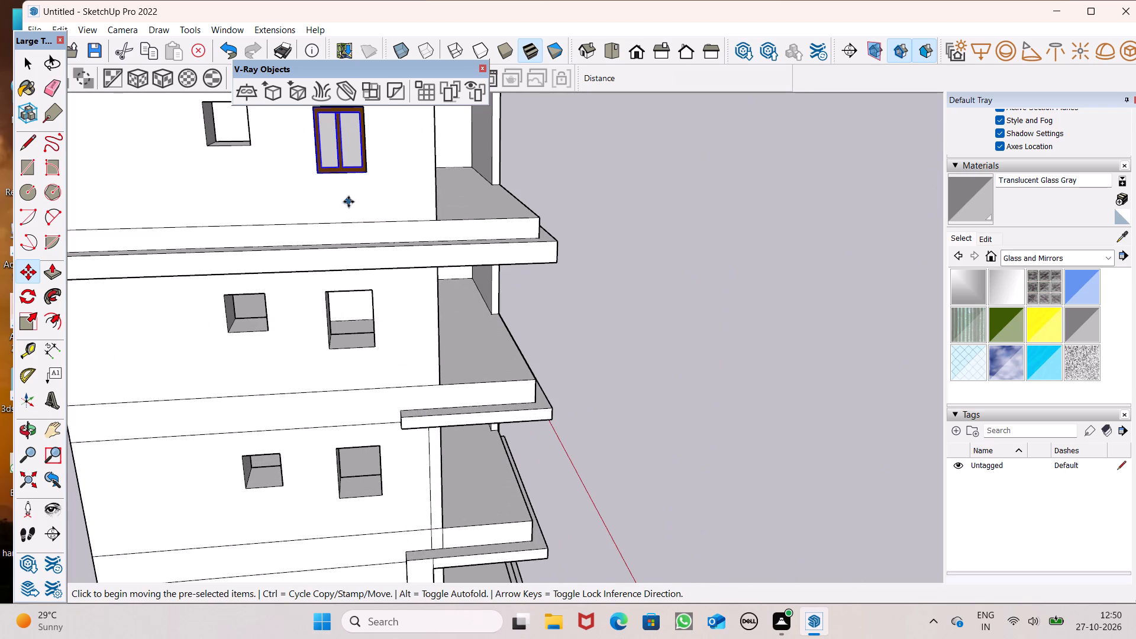
middle_drag(412, 261, 365, 266)
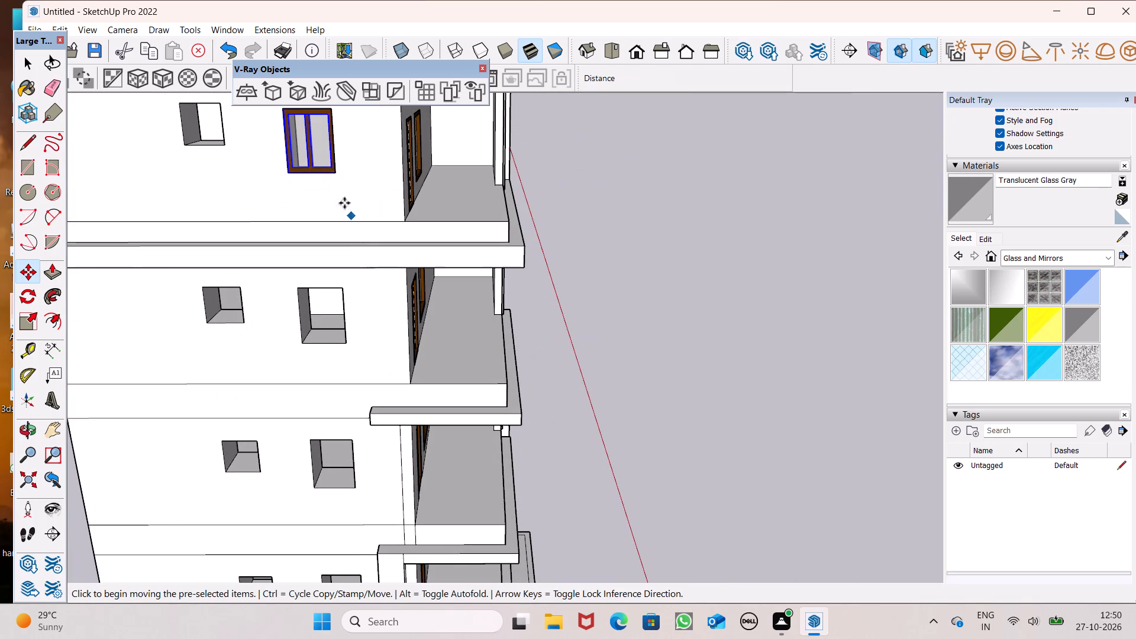
drag(332, 169, 342, 339)
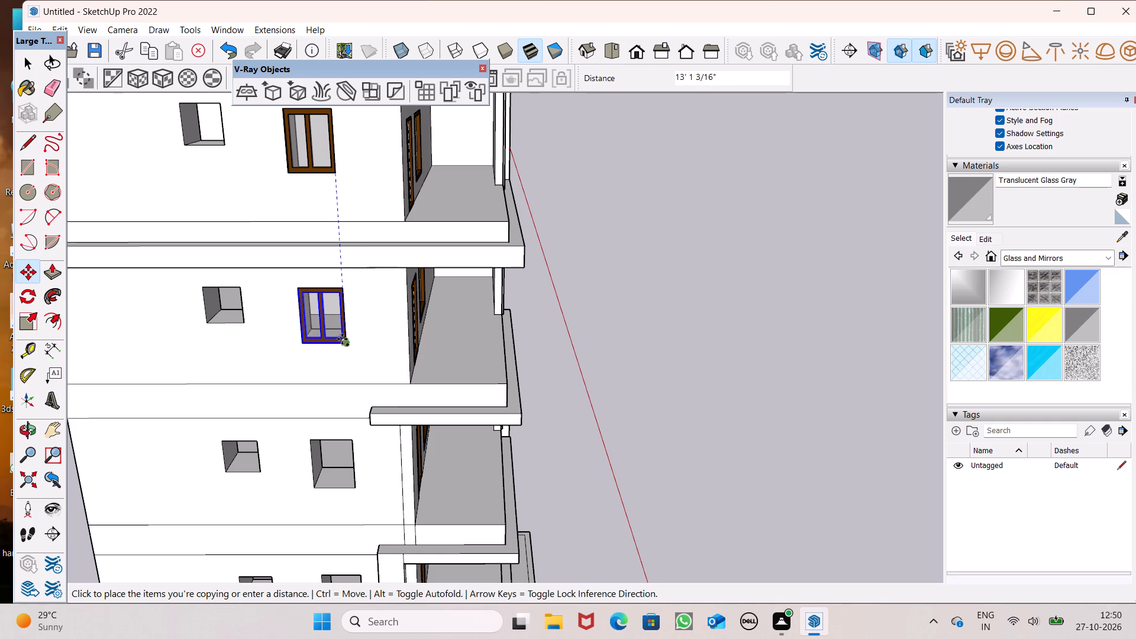
drag(342, 339, 344, 337)
Copy the two-pane window straight down into the larger side-wall opening on the fifth floor from the top.
scroll(372, 277, down, 7)
scroll(362, 319, up, 5)
drag(357, 309, 364, 433)
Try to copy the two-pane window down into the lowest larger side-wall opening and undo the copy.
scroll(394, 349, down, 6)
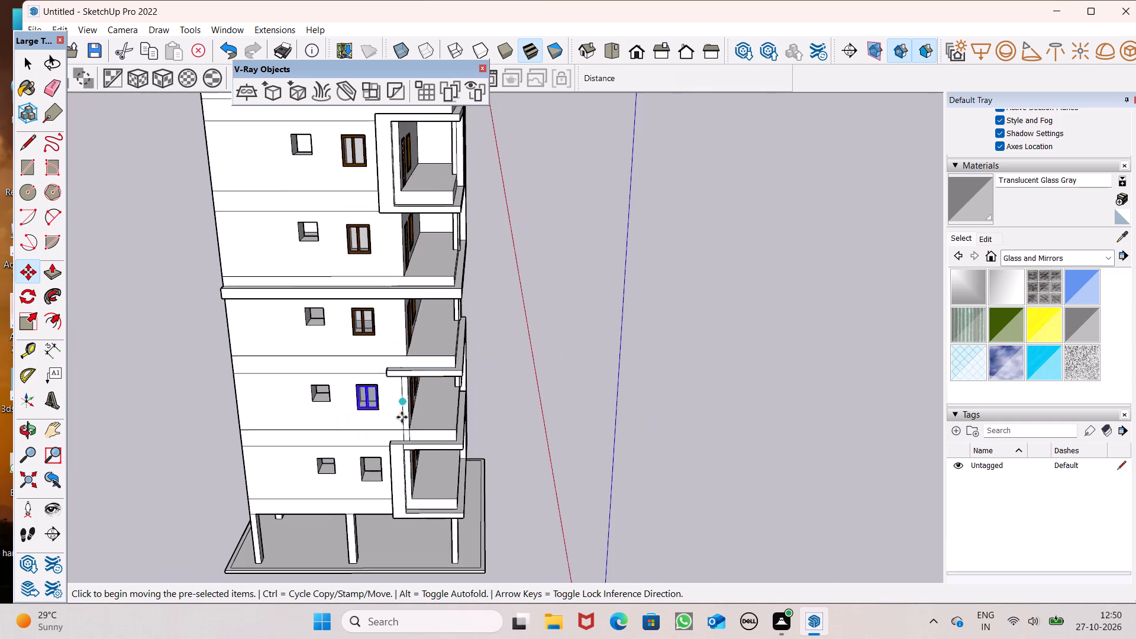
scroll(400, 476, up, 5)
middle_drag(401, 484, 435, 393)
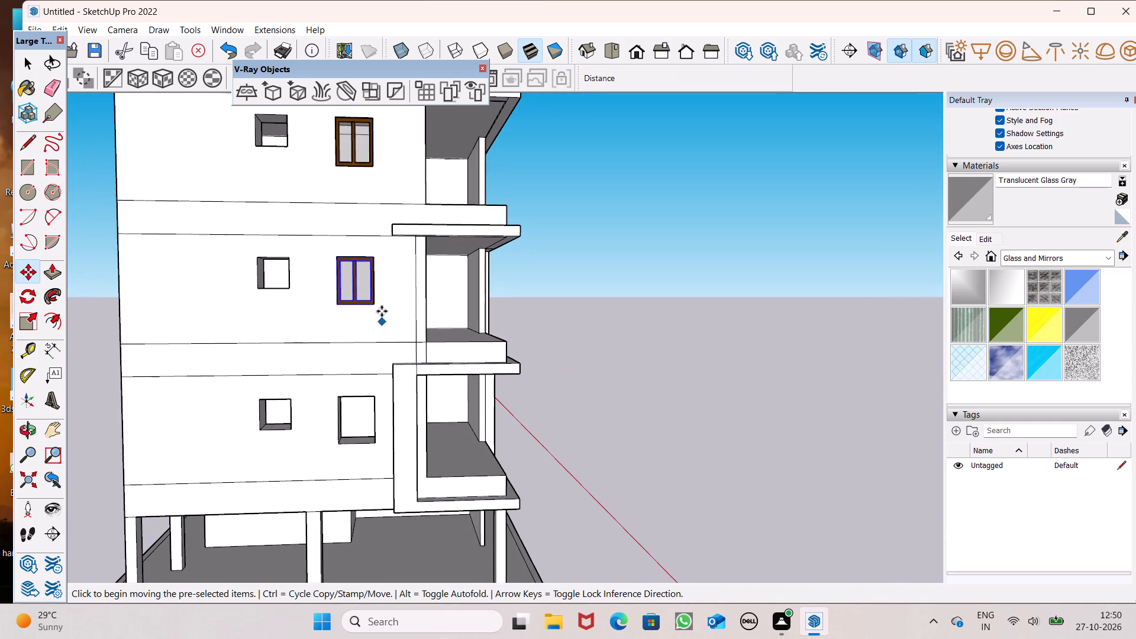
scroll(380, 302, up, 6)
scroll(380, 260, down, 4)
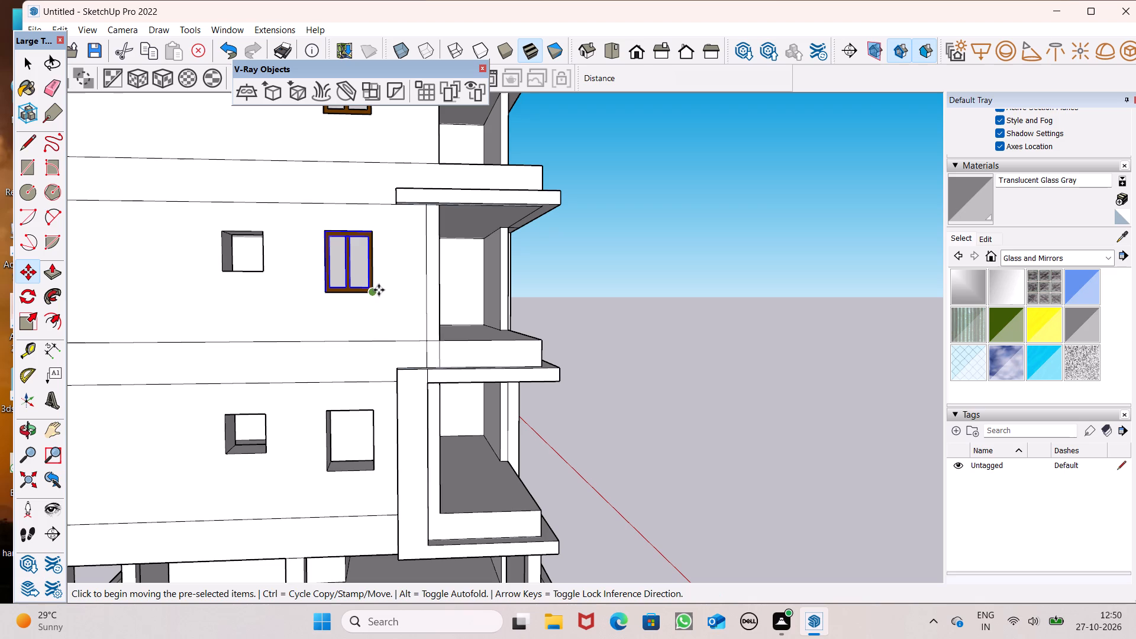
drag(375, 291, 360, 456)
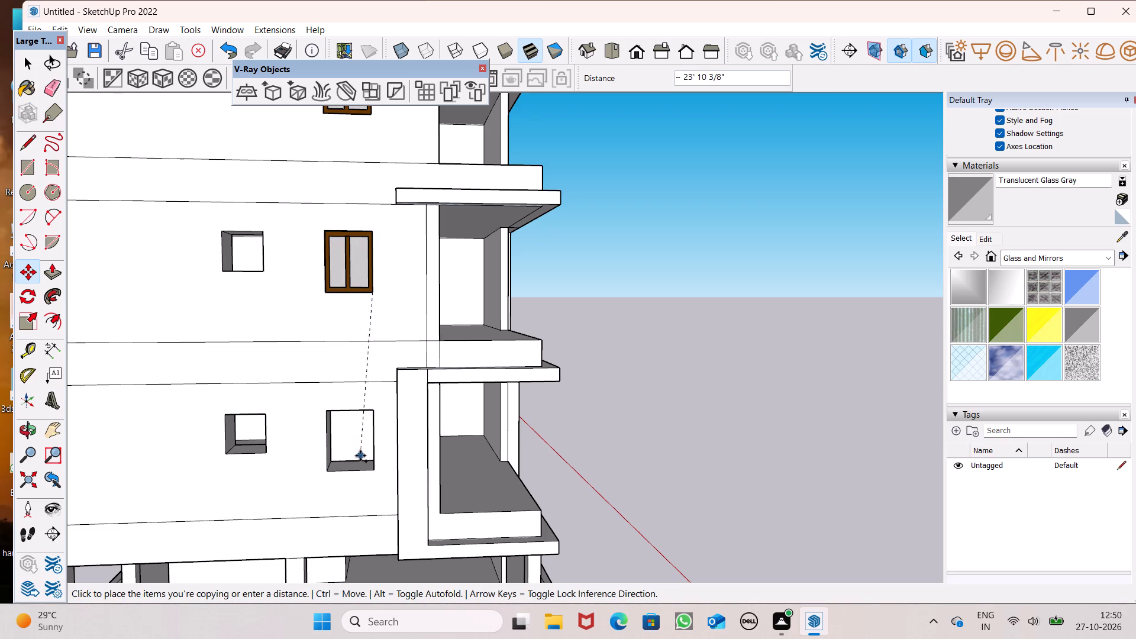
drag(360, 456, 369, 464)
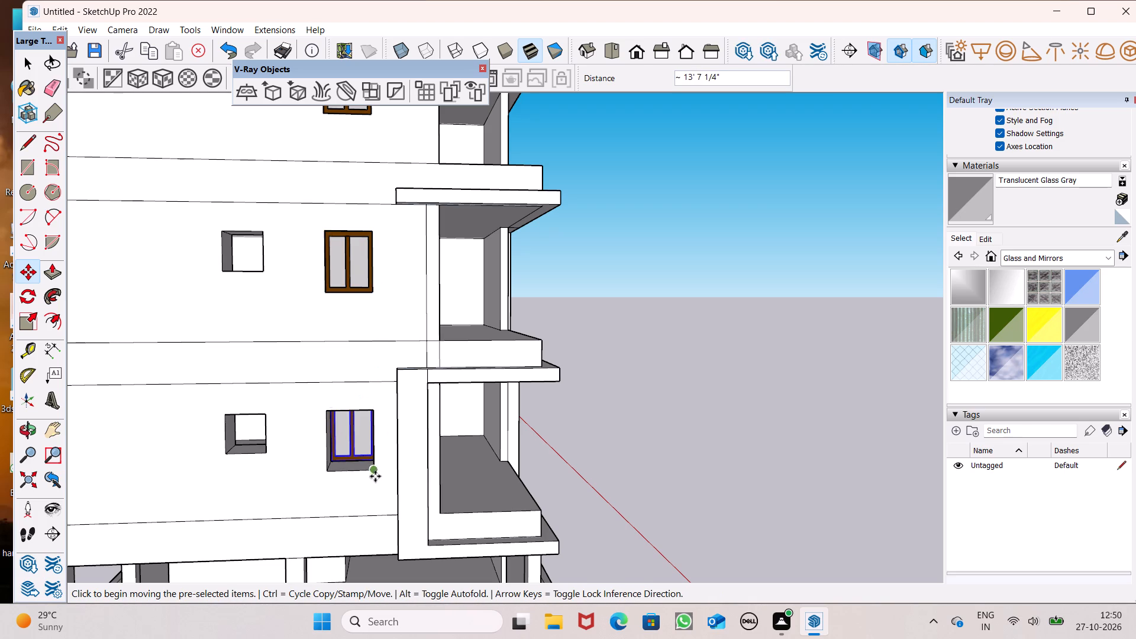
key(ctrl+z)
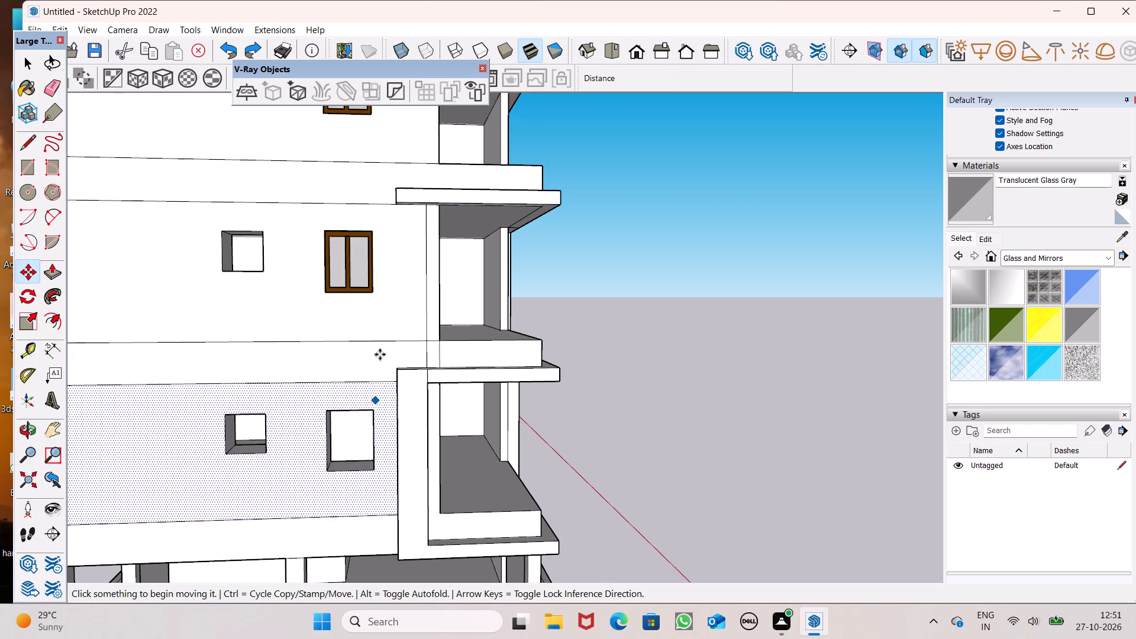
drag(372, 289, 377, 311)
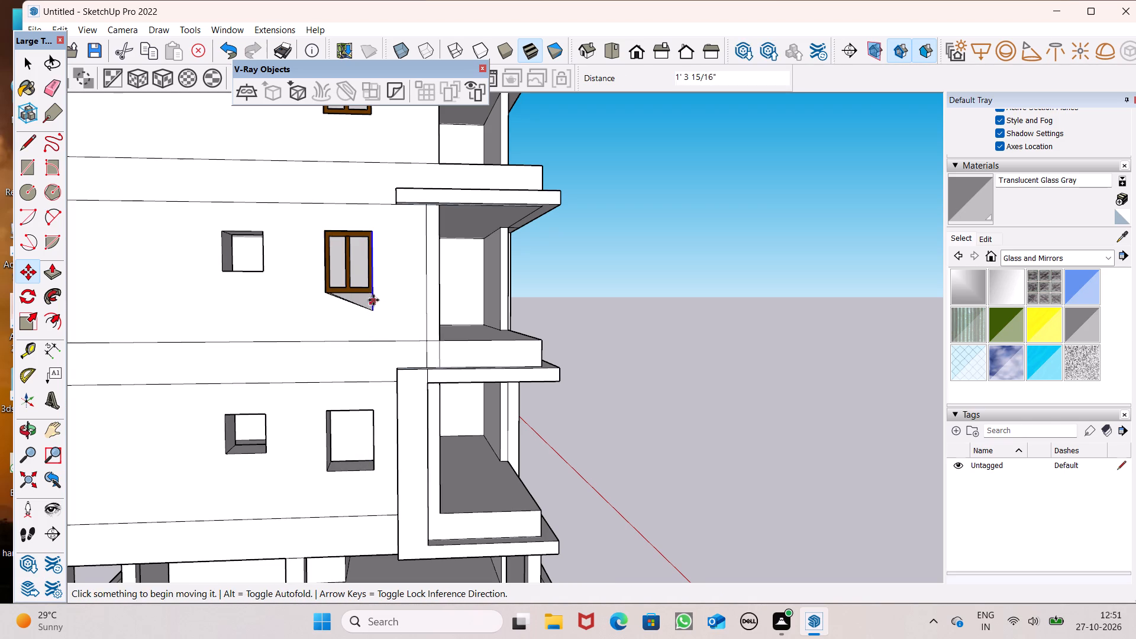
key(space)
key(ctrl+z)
Copy the second-lowest two-pane window about 13' 2" straight down into the lowest larger side-wall opening and clear the selection.
click(348, 260)
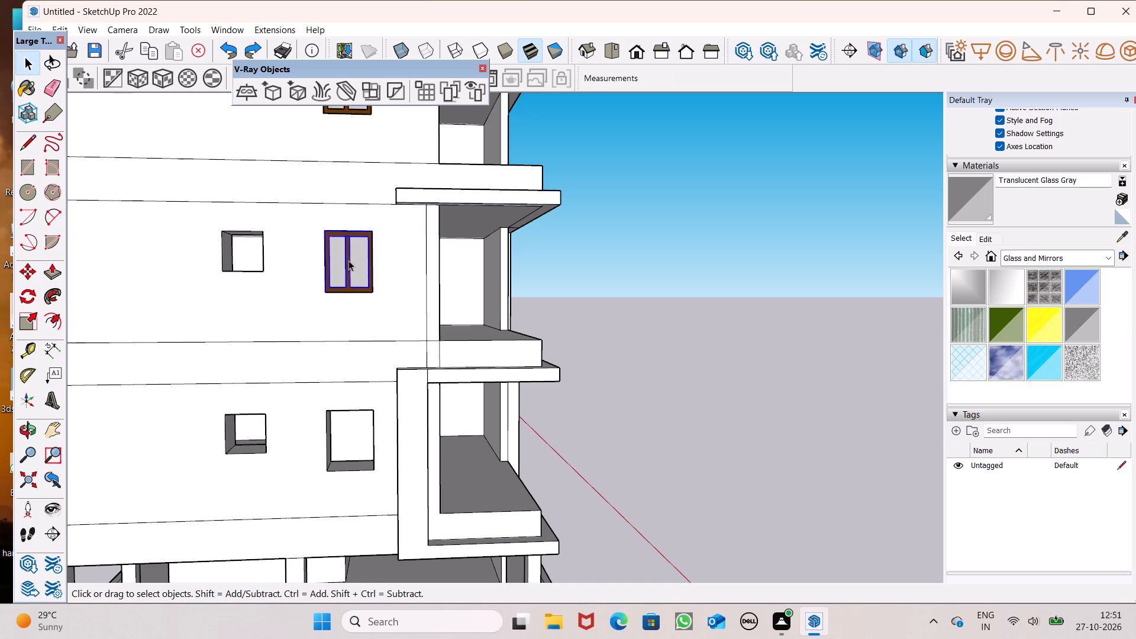
key(m)
key(Return)
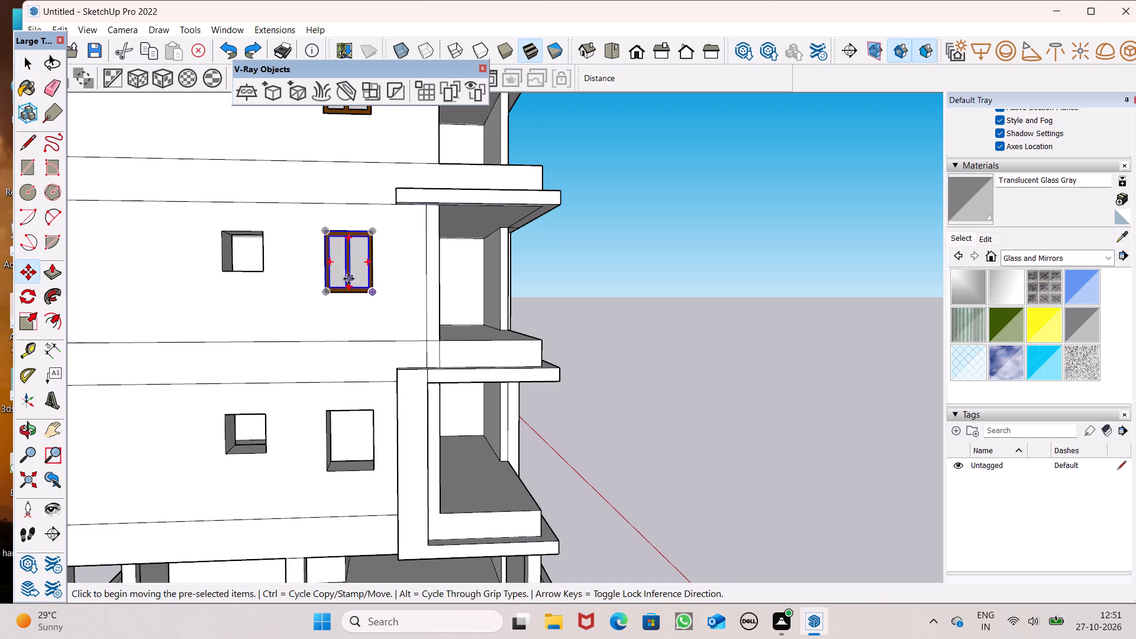
drag(375, 292, 376, 471)
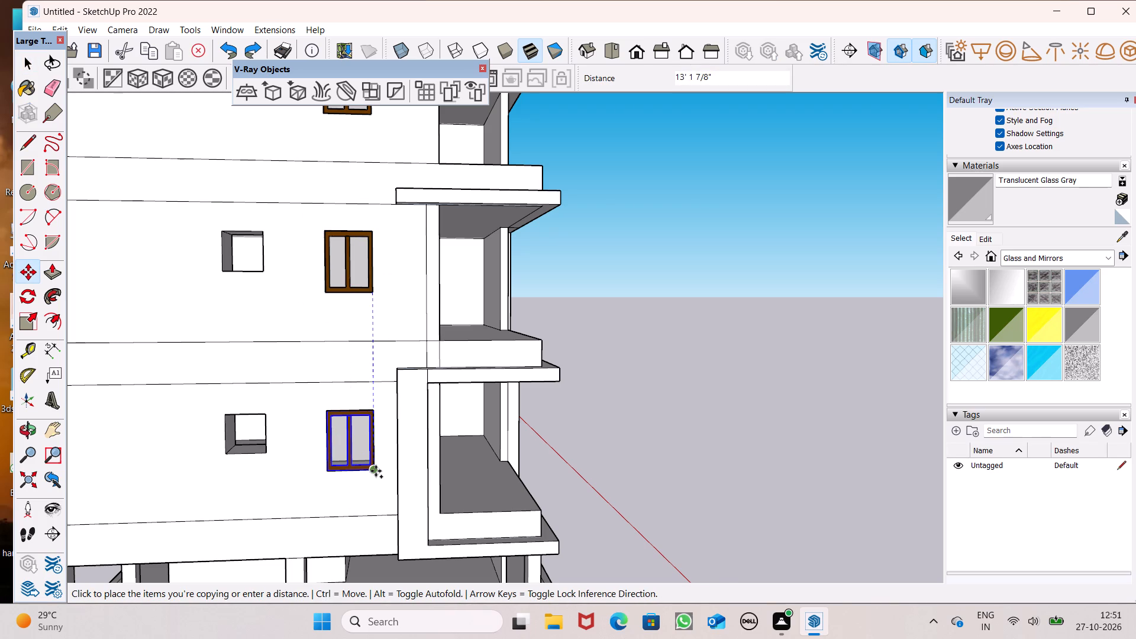
drag(376, 471, 375, 470)
click(605, 405)
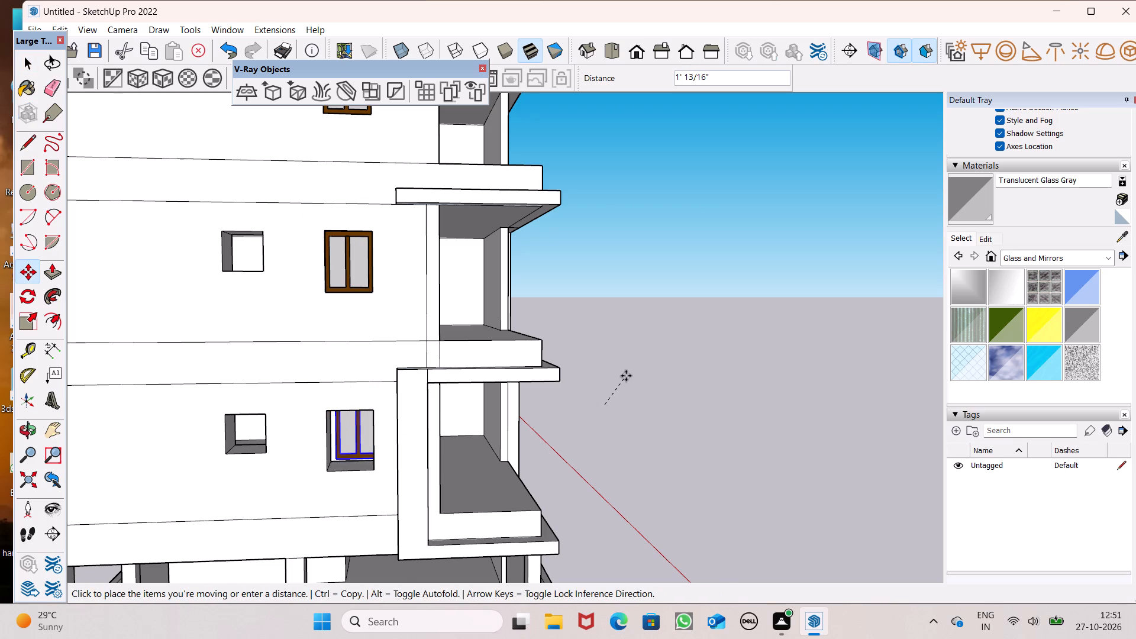
key(space)
click(626, 376)
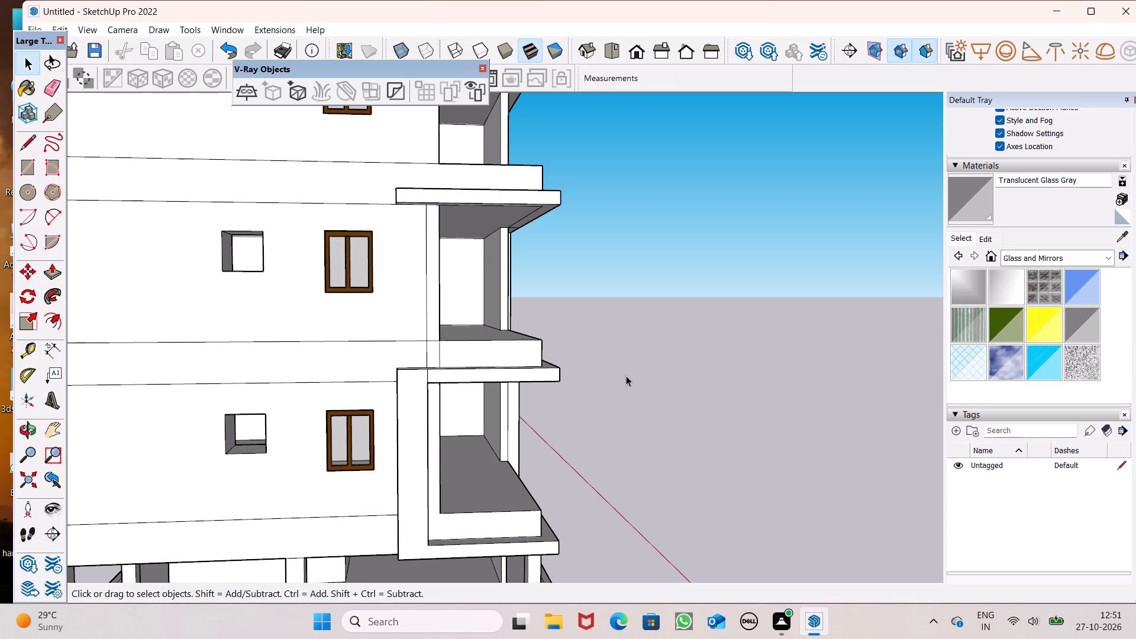
Examine the two-pane windows down the side wall and the remaining small openings from several angles.
scroll(422, 389, up, 5)
scroll(398, 452, down, 5)
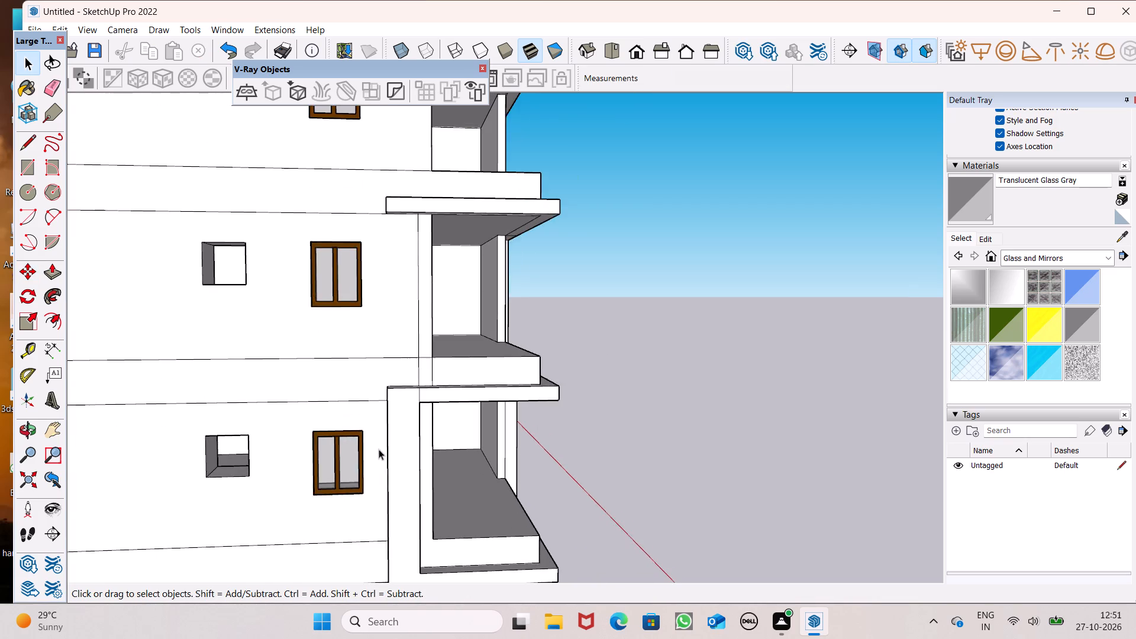
middle_drag(379, 449, 559, 428)
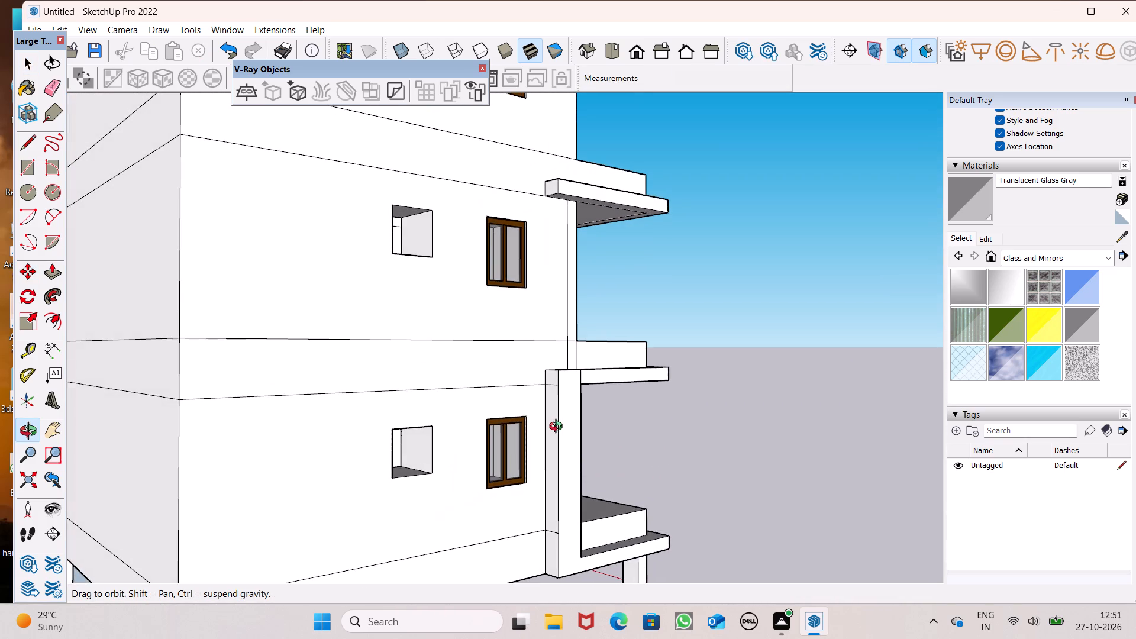
middle_drag(559, 428, 463, 408)
scroll(463, 426, up, 1)
scroll(682, 42, down, 4)
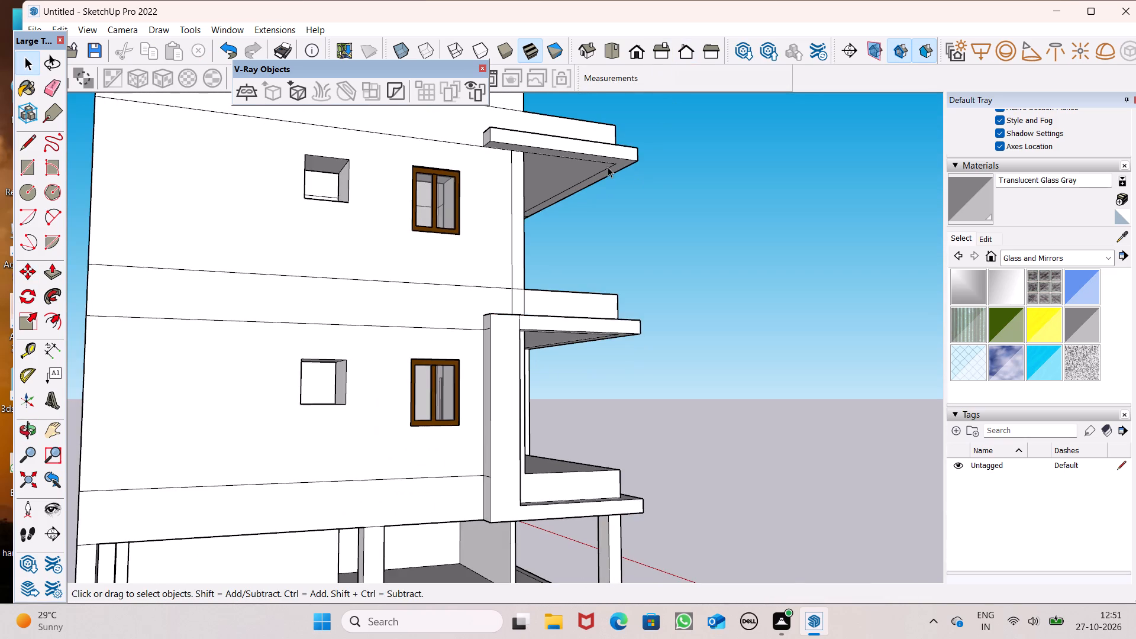
scroll(601, 186, down, 6)
scroll(589, 280, down, 6)
middle_drag(540, 300, 470, 449)
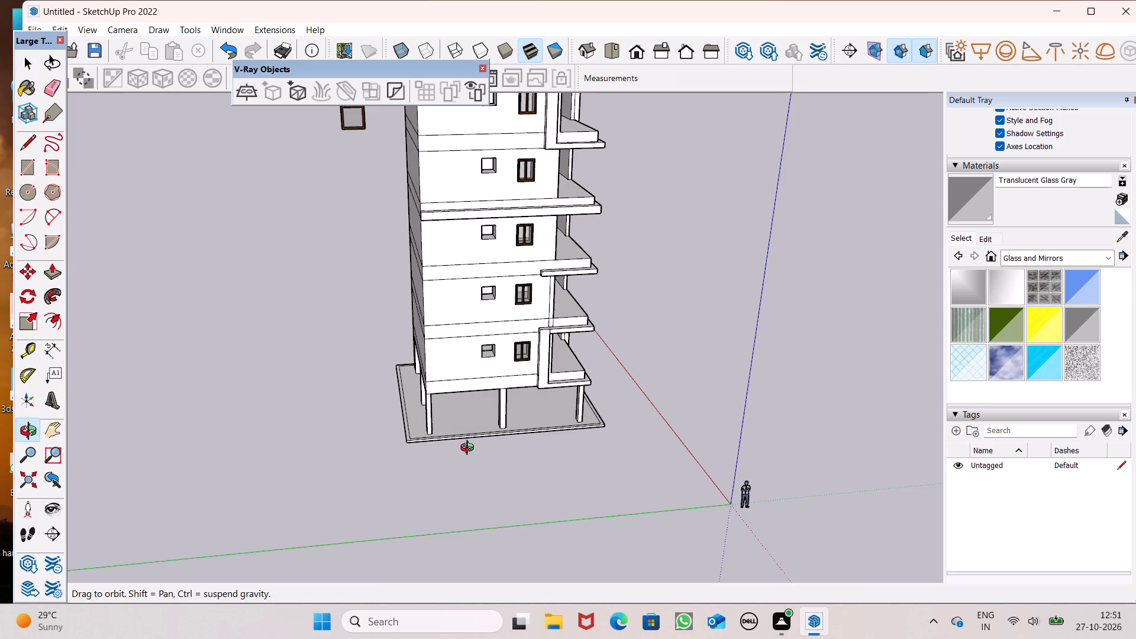
middle_drag(470, 449, 469, 461)
scroll(407, 309, down, 3)
scroll(470, 122, up, 3)
scroll(466, 295, down, 5)
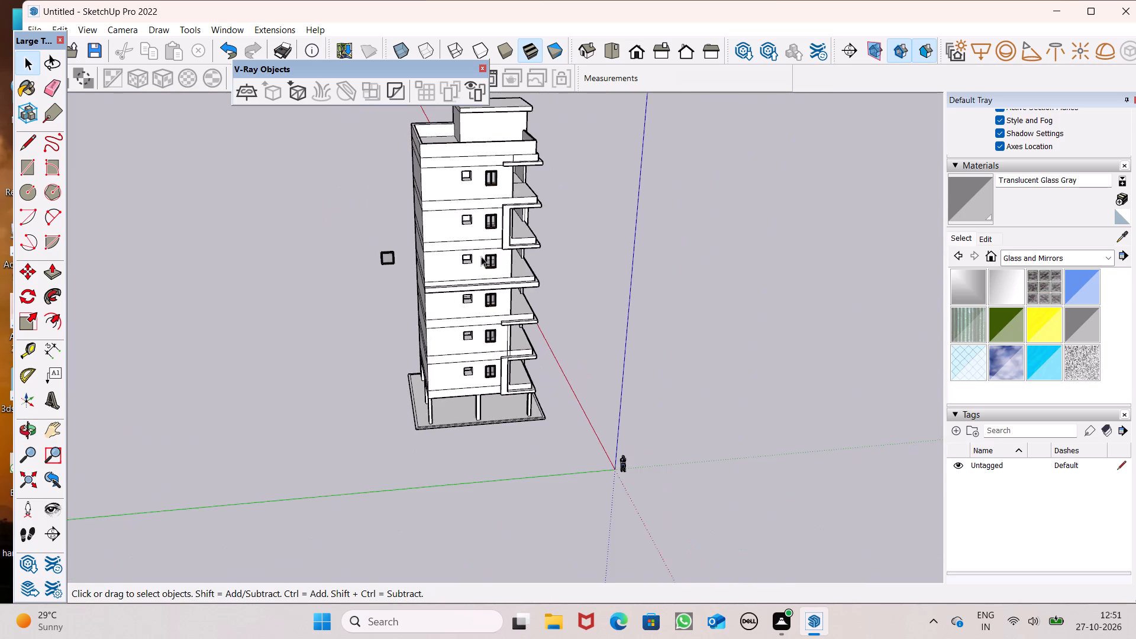
Move the spare brown-framed single-pane window about 43' 7" onto the small side-wall opening one floor below the top.
scroll(502, 173, up, 5)
scroll(309, 308, up, 4)
click(270, 359)
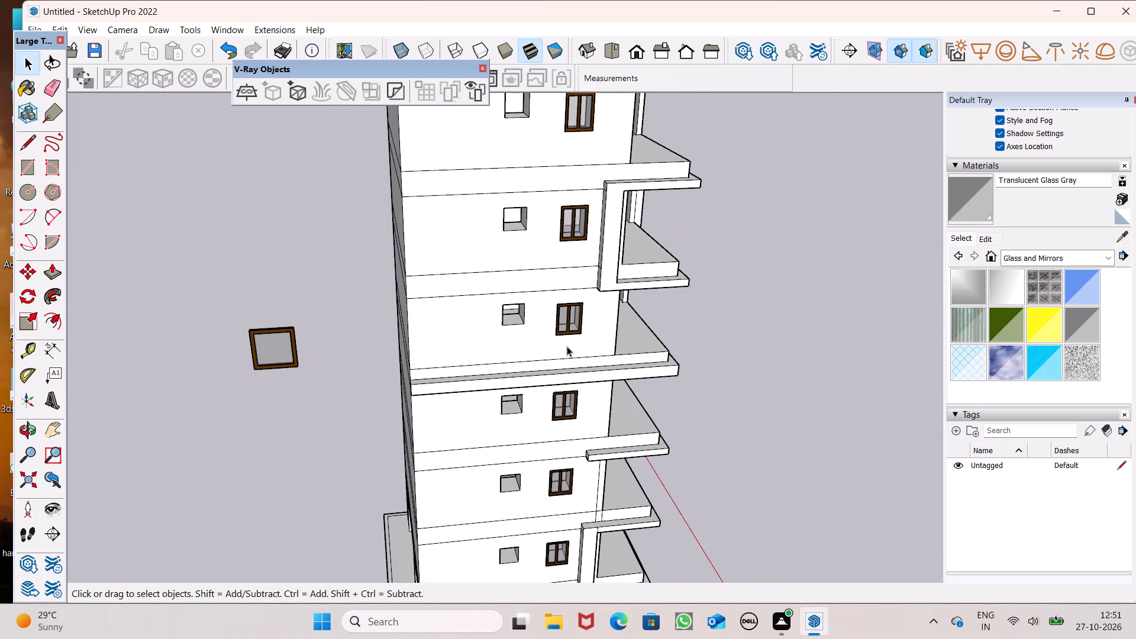
middle_drag(556, 363, 530, 374)
scroll(524, 373, up, 1)
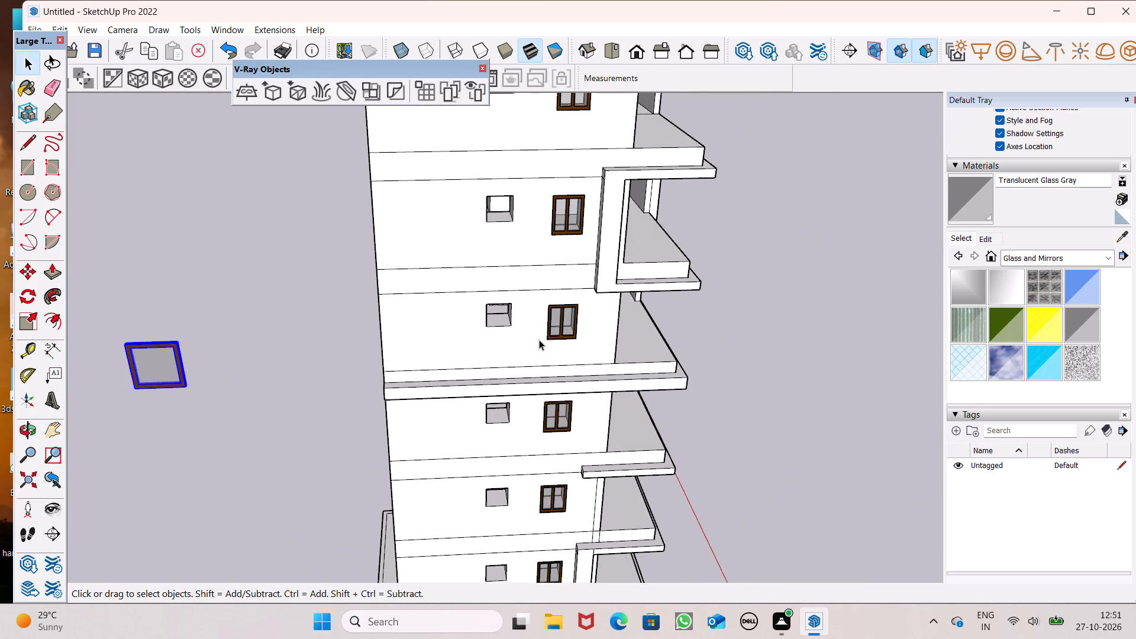
key(m)
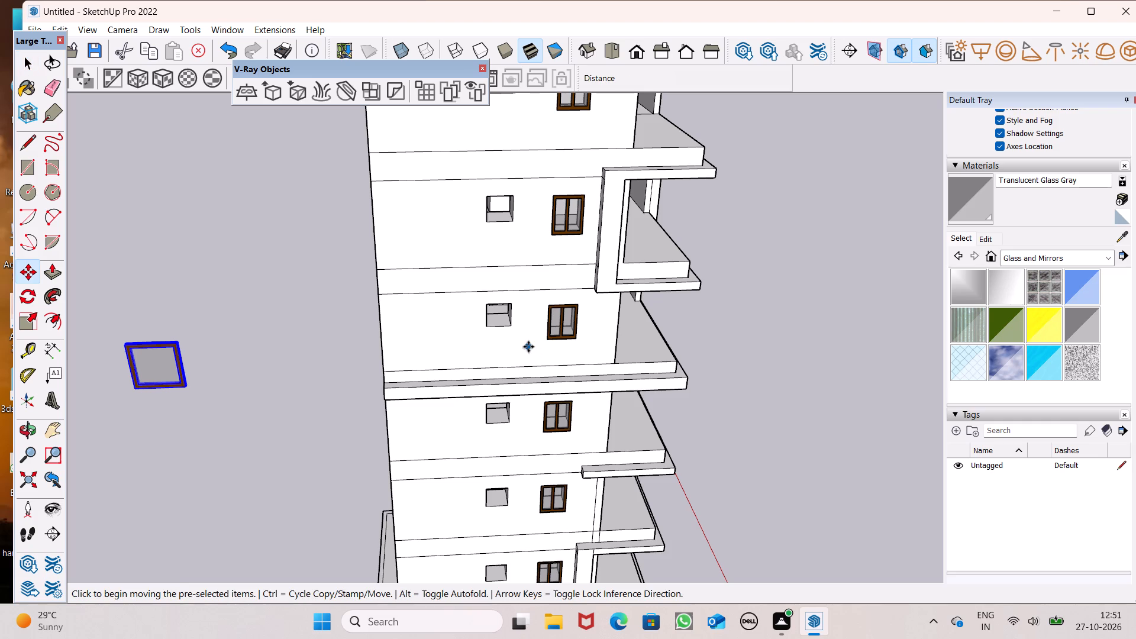
key(Return)
drag(186, 390, 513, 215)
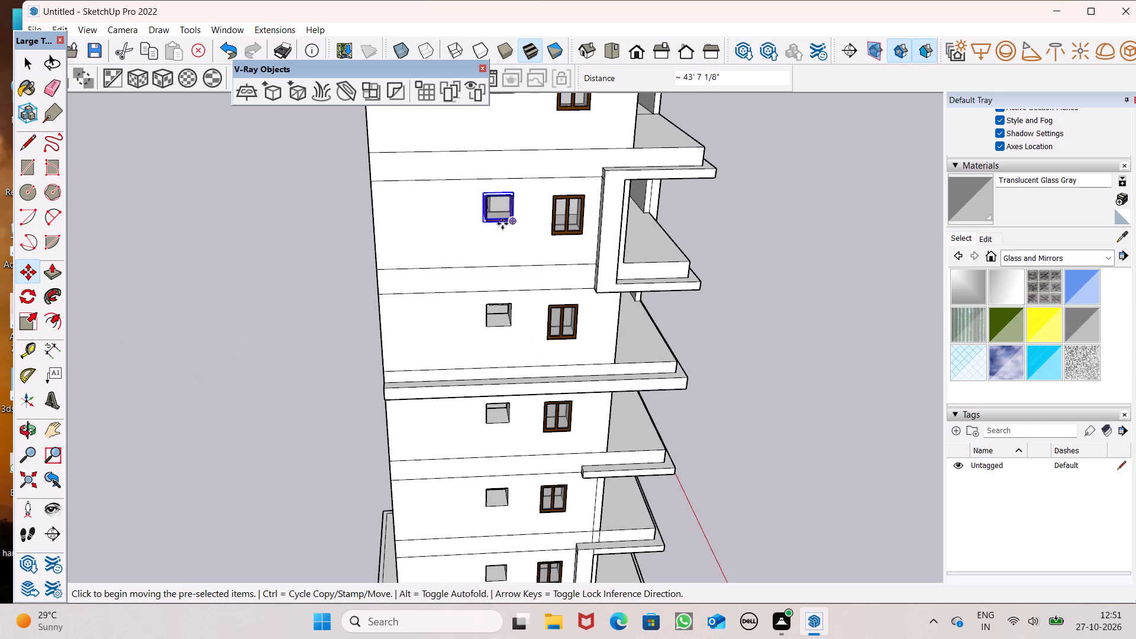
Scale the single-pane window down uniformly from its upper corner so that it fits inside the small side-wall opening.
scroll(498, 177, up, 9)
scroll(487, 255, up, 8)
middle_drag(492, 262, 493, 298)
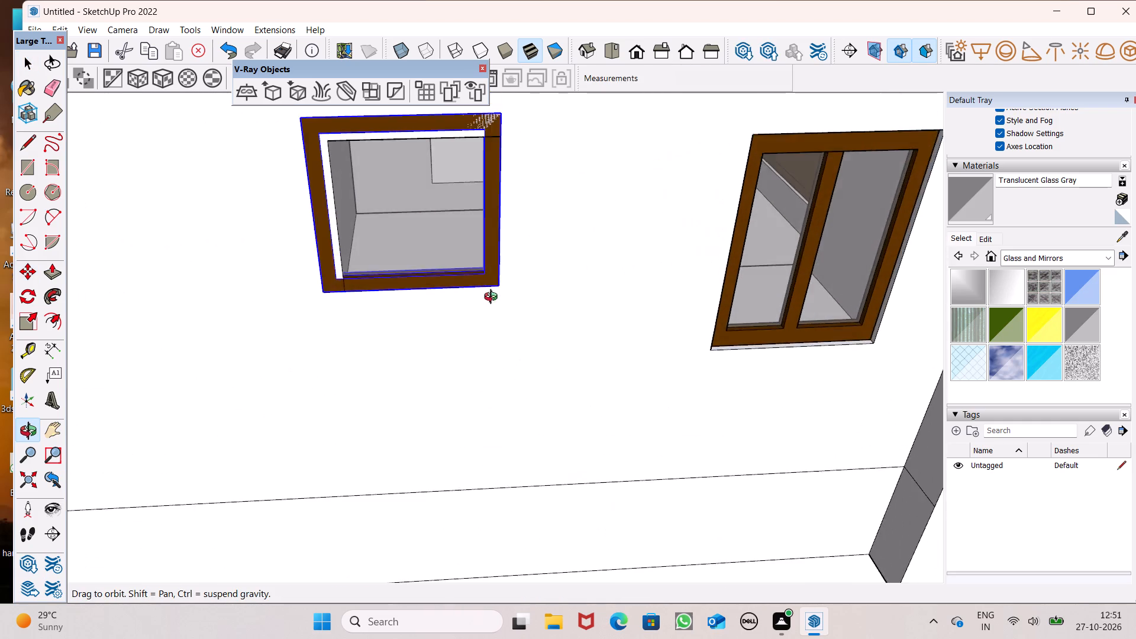
middle_drag(493, 298, 472, 363)
click(27, 315)
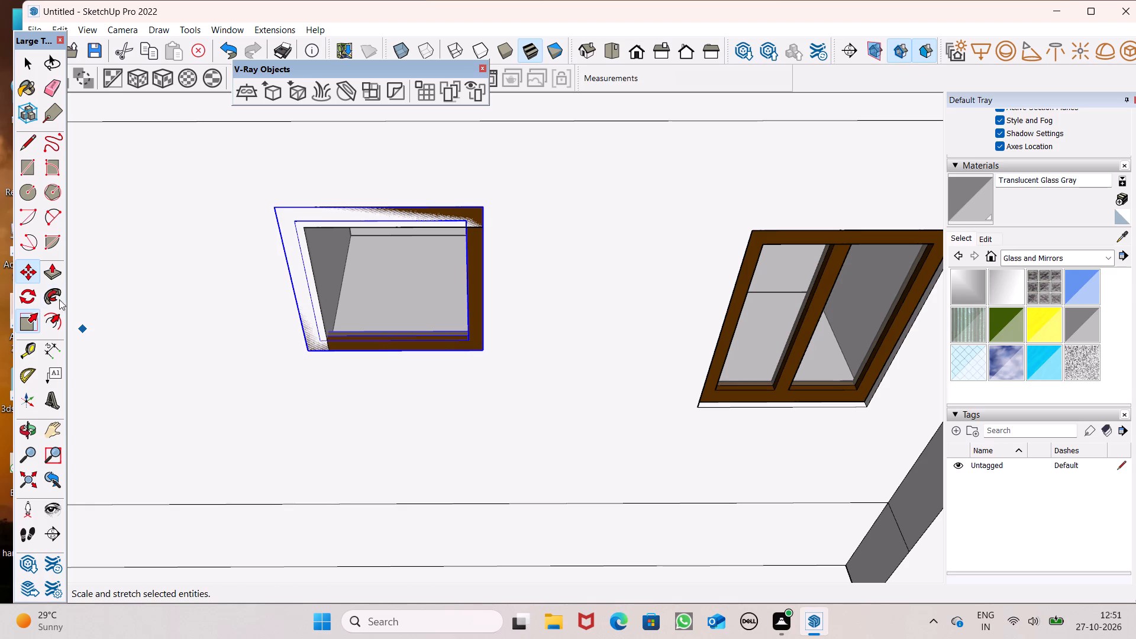
drag(273, 205, 304, 251)
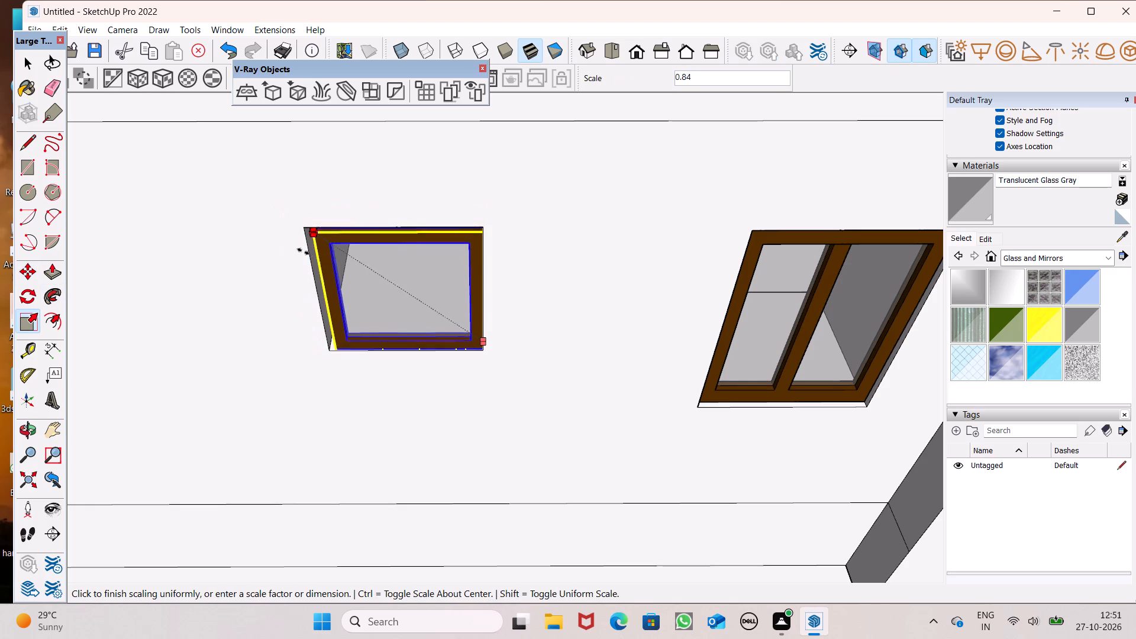
drag(304, 251, 309, 268)
middle_drag(525, 242, 636, 140)
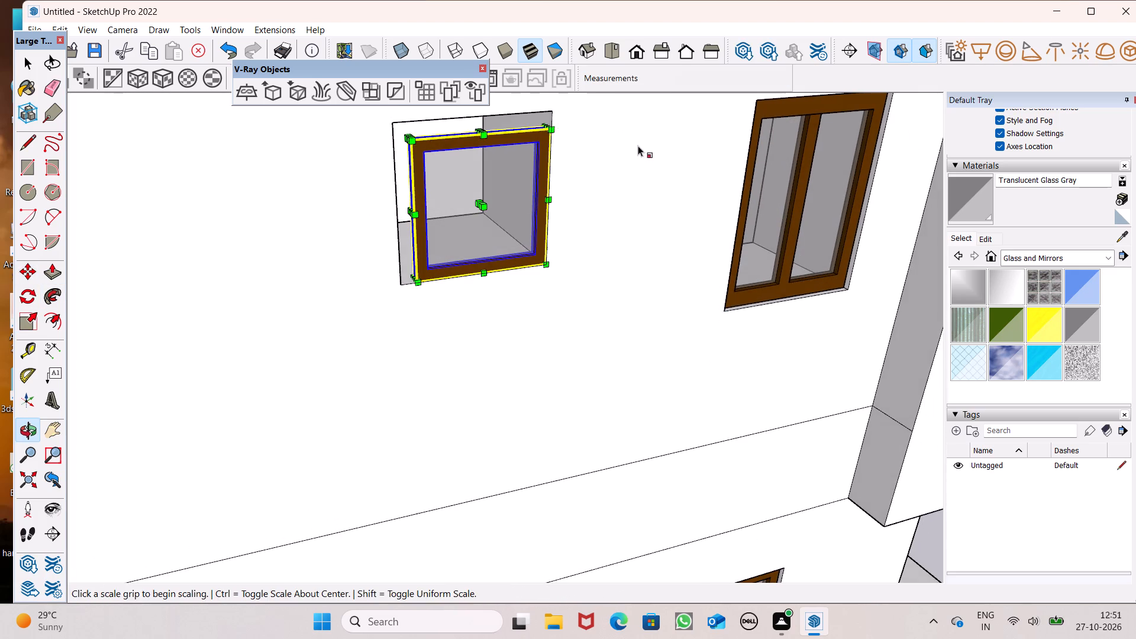
Stretch the single-pane window sideways along the green axis by about 1.13 so its frame meets the small opening's free side edge.
middle_drag(583, 240, 606, 277)
scroll(606, 277, up, 1)
scroll(489, 275, up, 7)
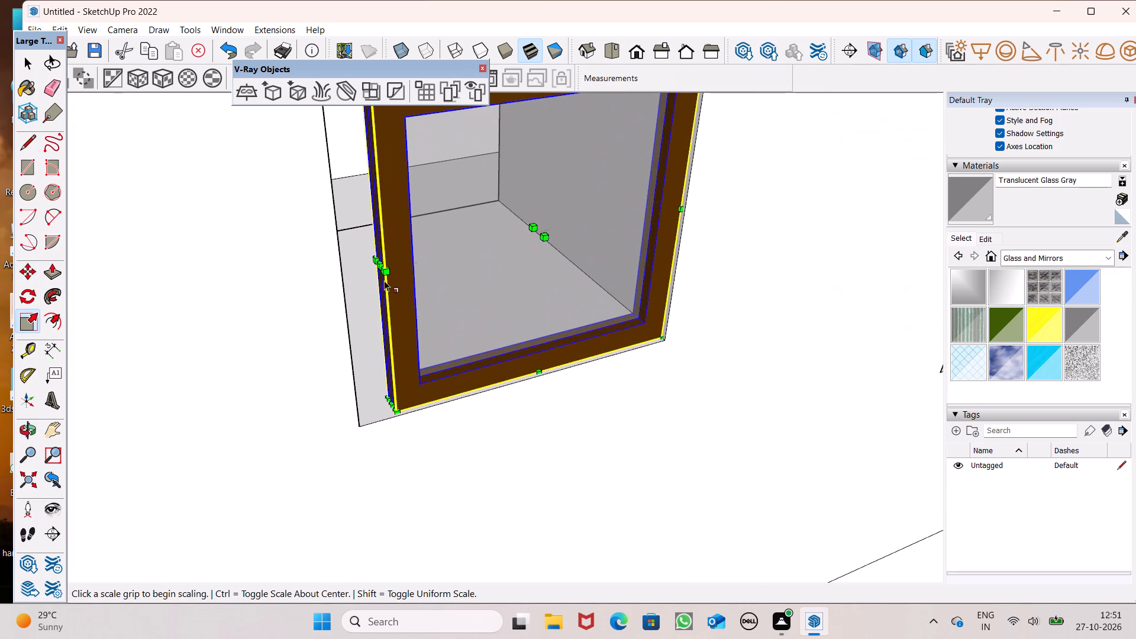
drag(376, 266, 341, 295)
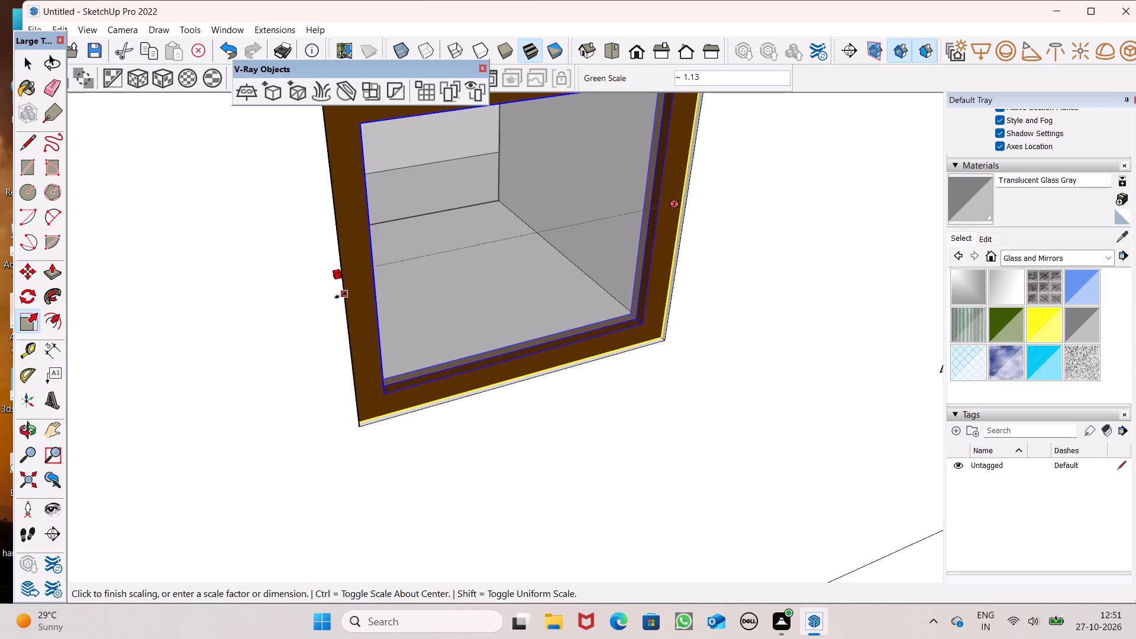
drag(341, 295, 333, 298)
Stretch the single-pane window upward along the blue axis by about 1.11 and again by 1.02 to reach the small opening's top edge.
scroll(437, 405, down, 7)
scroll(441, 230, up, 8)
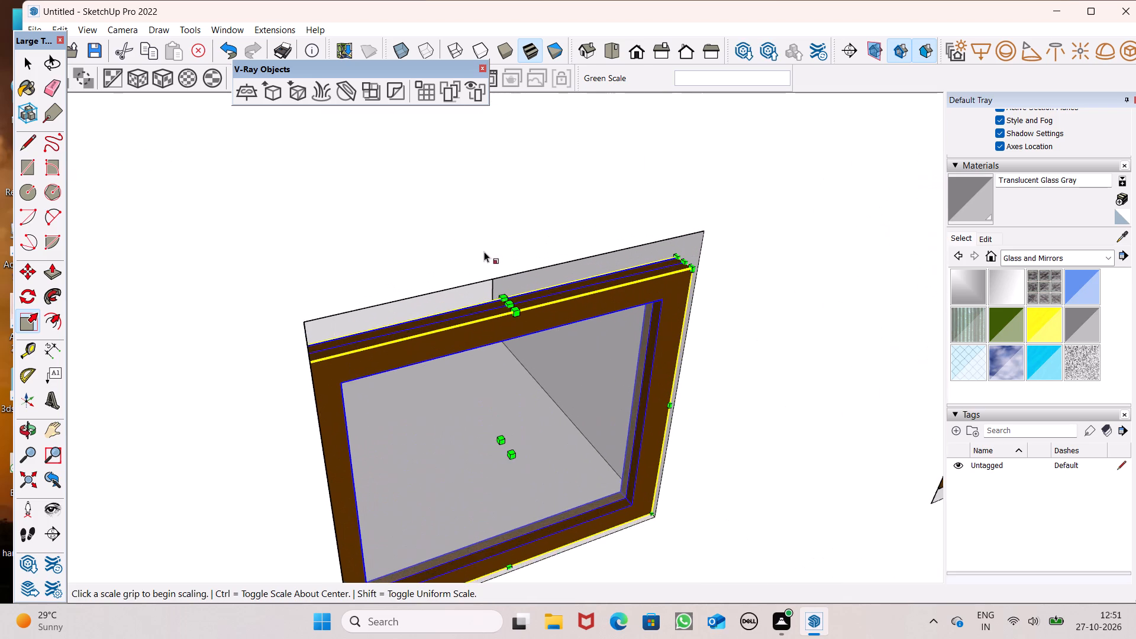
scroll(486, 253, up, 5)
drag(522, 338, 524, 280)
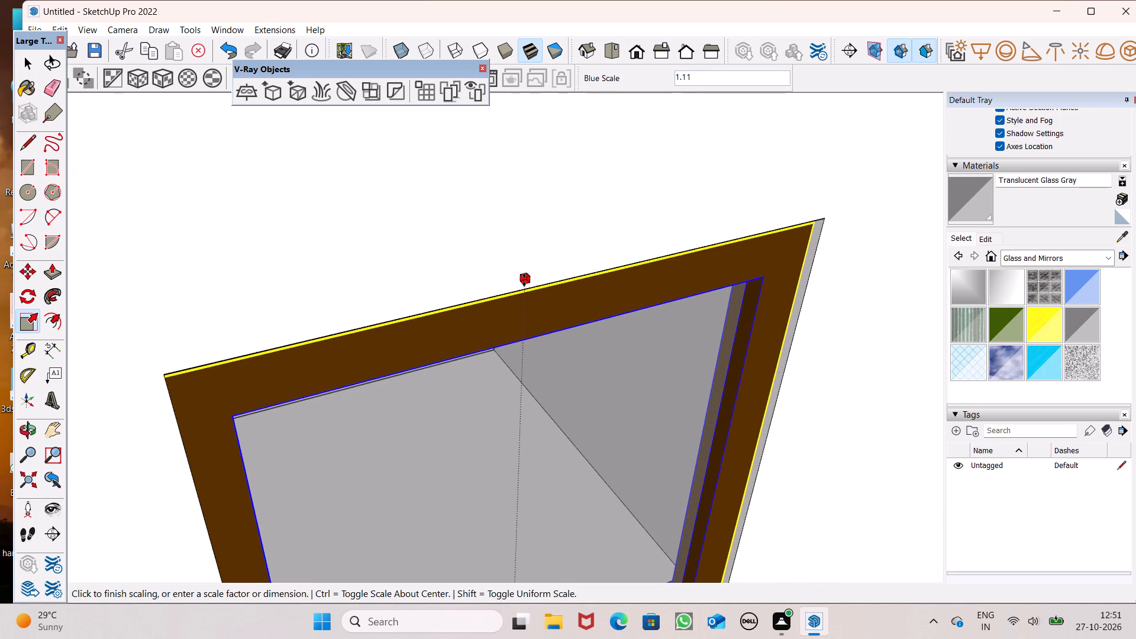
drag(524, 280, 524, 278)
scroll(468, 235, down, 5)
middle_drag(496, 287, 476, 150)
scroll(476, 153, up, 6)
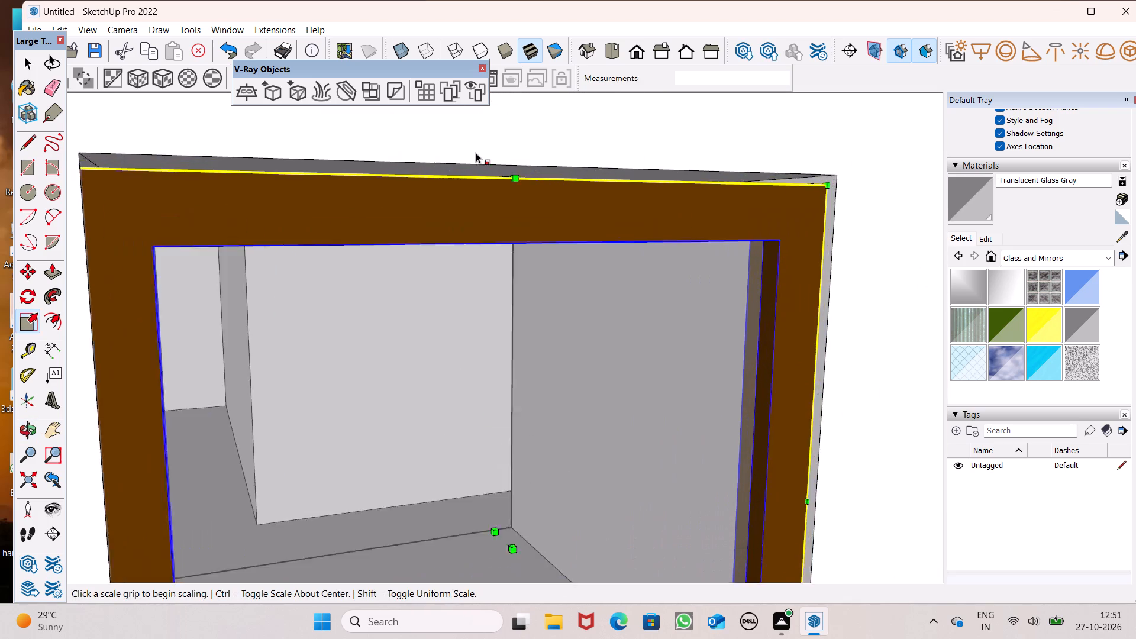
scroll(476, 153, up, 3)
scroll(506, 208, up, 6)
middle_drag(530, 233, 531, 279)
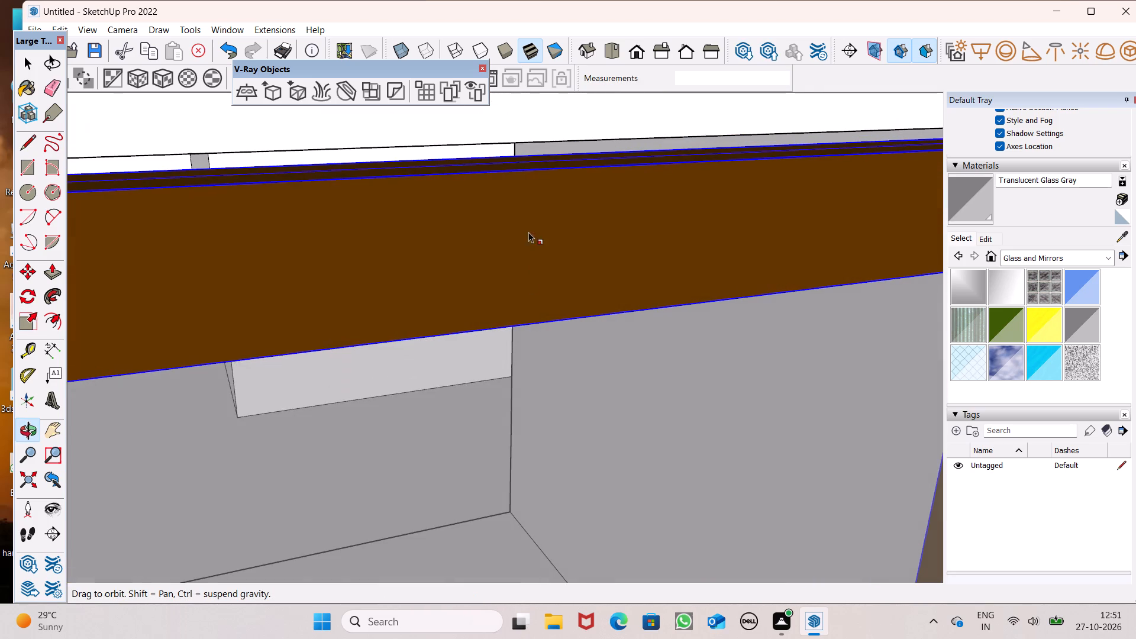
drag(518, 162, 518, 127)
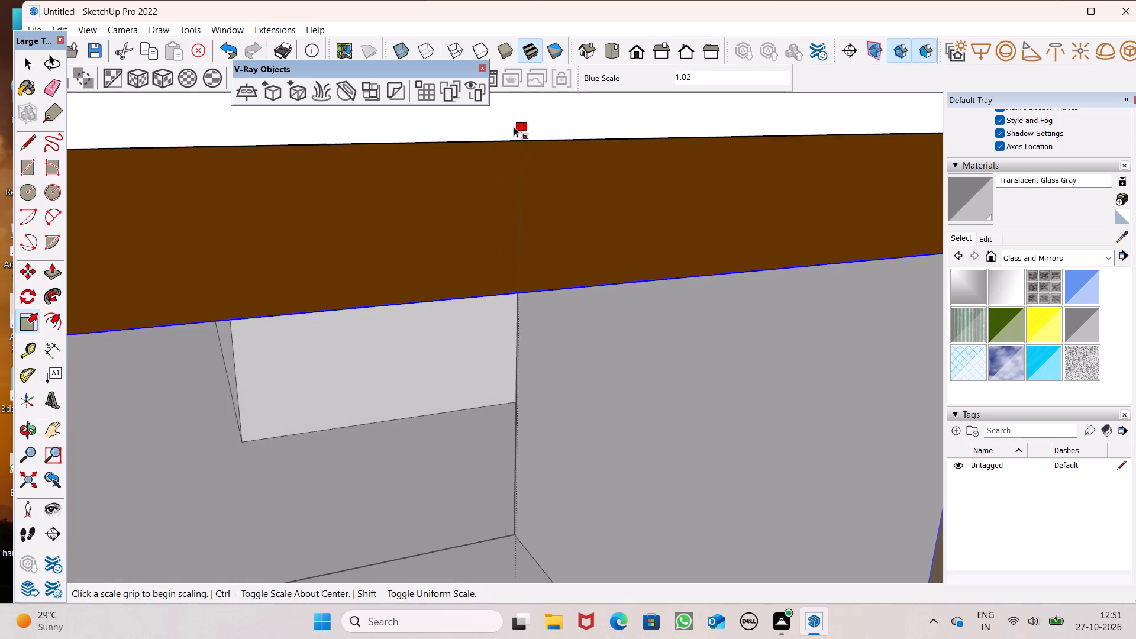
scroll(394, 186, down, 19)
middle_drag(419, 295, 217, 338)
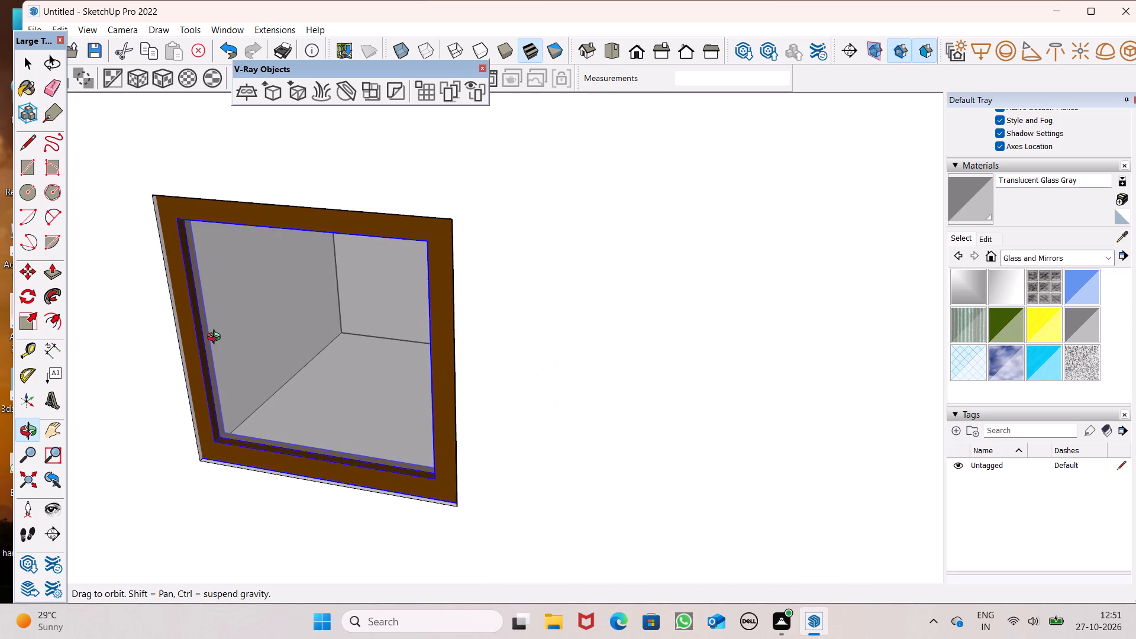
middle_drag(217, 338, 266, 285)
key(space)
scroll(331, 275, down, 5)
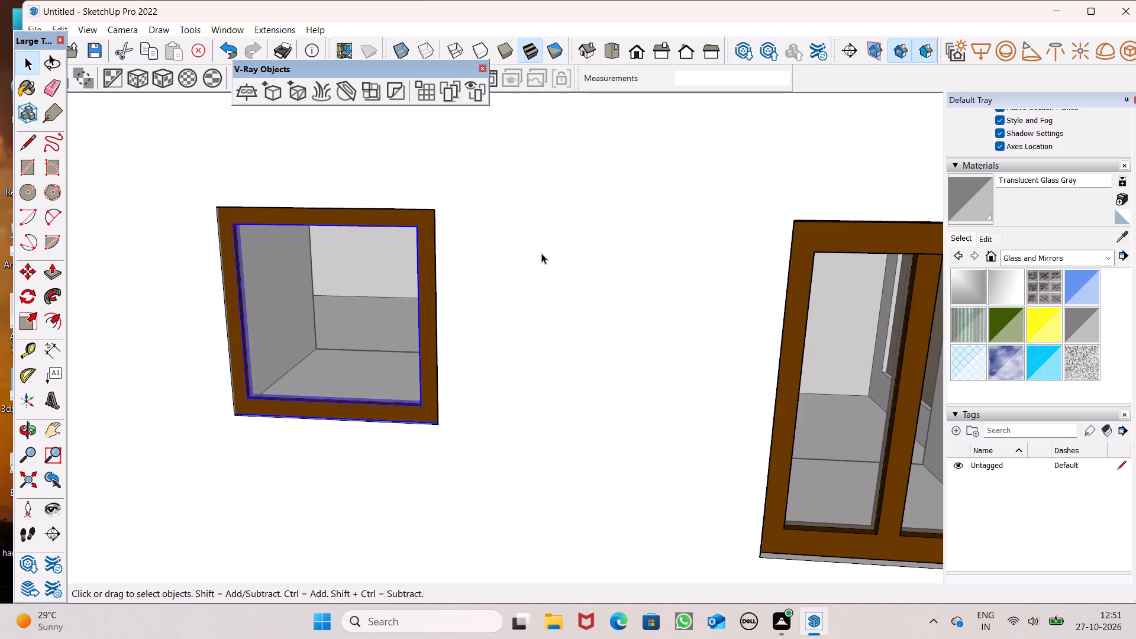
Copy the fitted single-pane window about 13' 7" up into the top-floor small side-wall opening and clear the selection.
scroll(545, 257, down, 7)
scroll(440, 339, down, 6)
middle_drag(451, 352, 517, 457)
scroll(522, 467, up, 8)
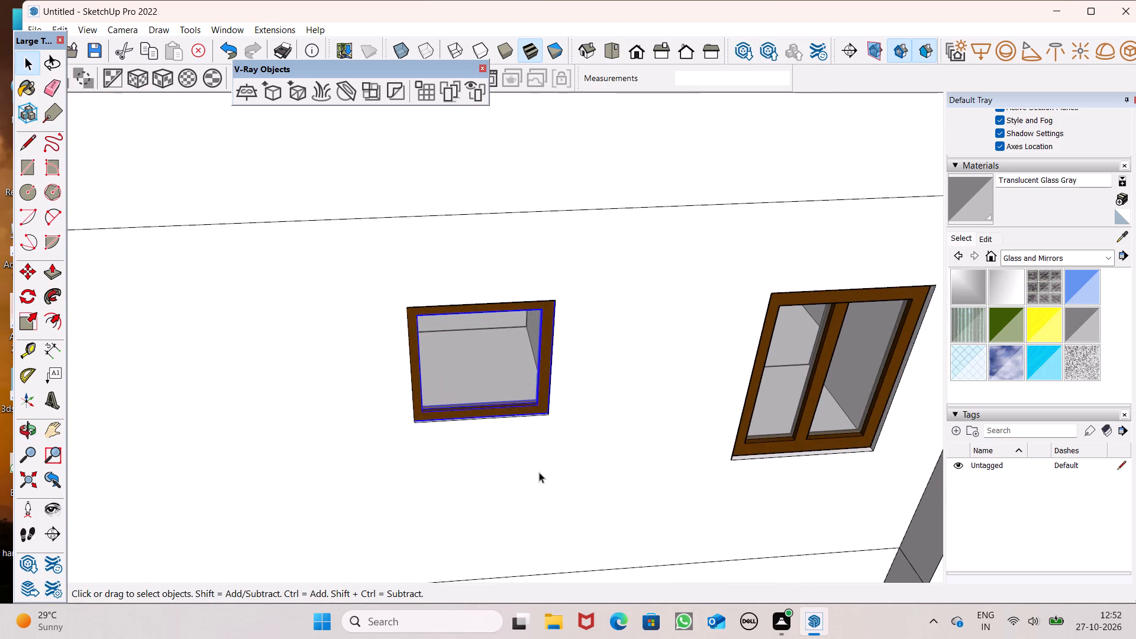
scroll(535, 412, up, 8)
middle_drag(618, 429, 630, 479)
scroll(560, 531, down, 8)
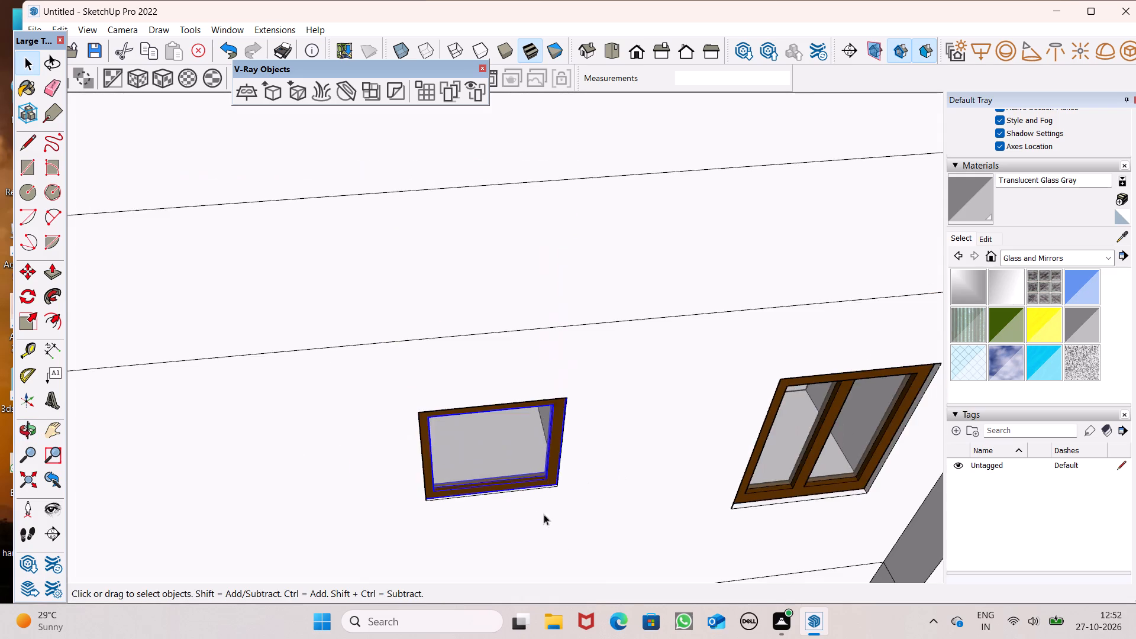
scroll(497, 531, down, 7)
key(m)
key(Return)
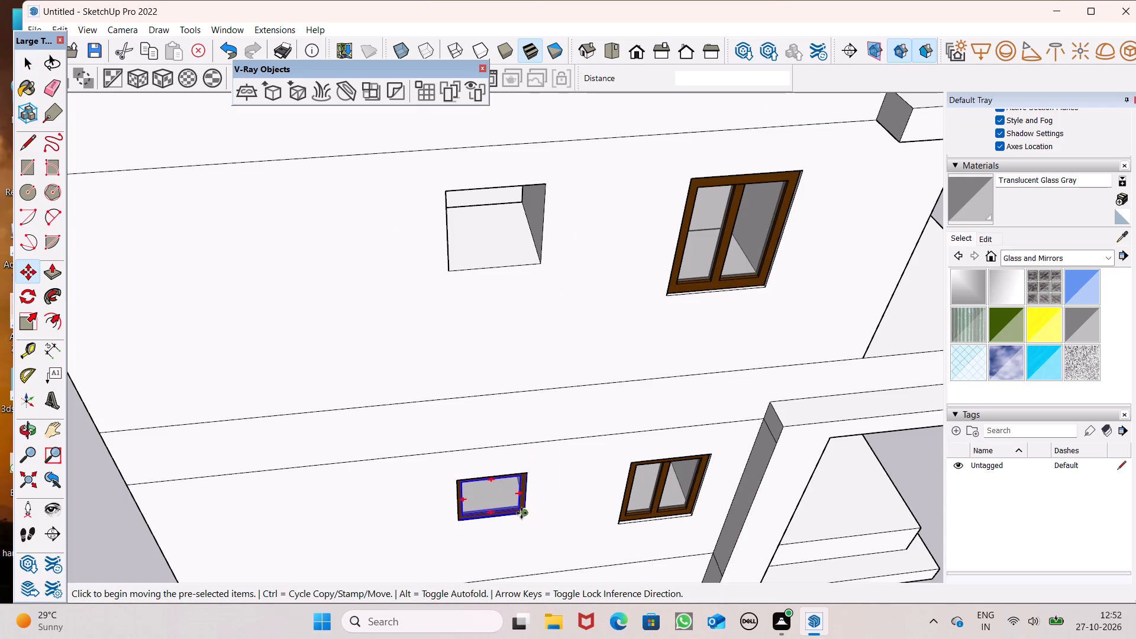
drag(521, 512, 535, 257)
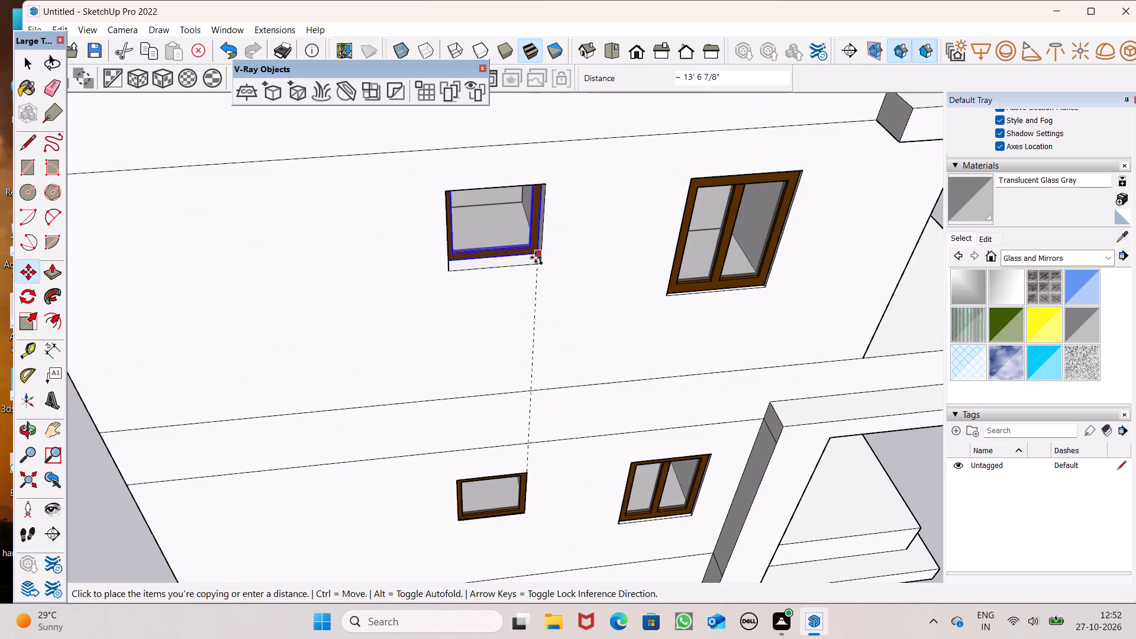
drag(535, 257, 535, 257)
scroll(463, 200, down, 11)
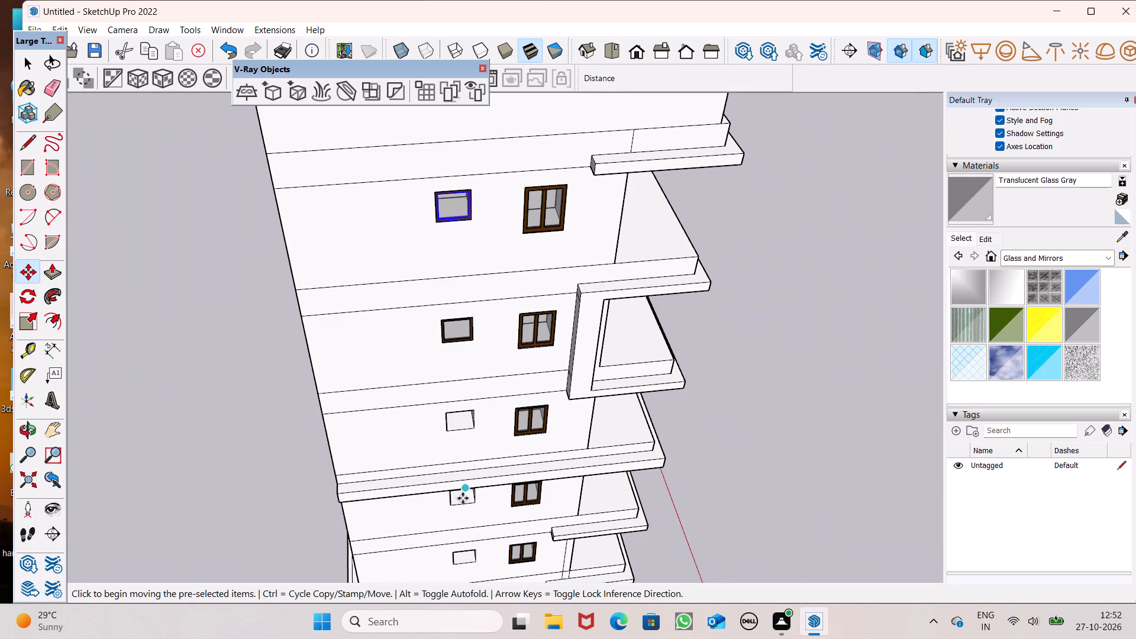
key(space)
click(251, 383)
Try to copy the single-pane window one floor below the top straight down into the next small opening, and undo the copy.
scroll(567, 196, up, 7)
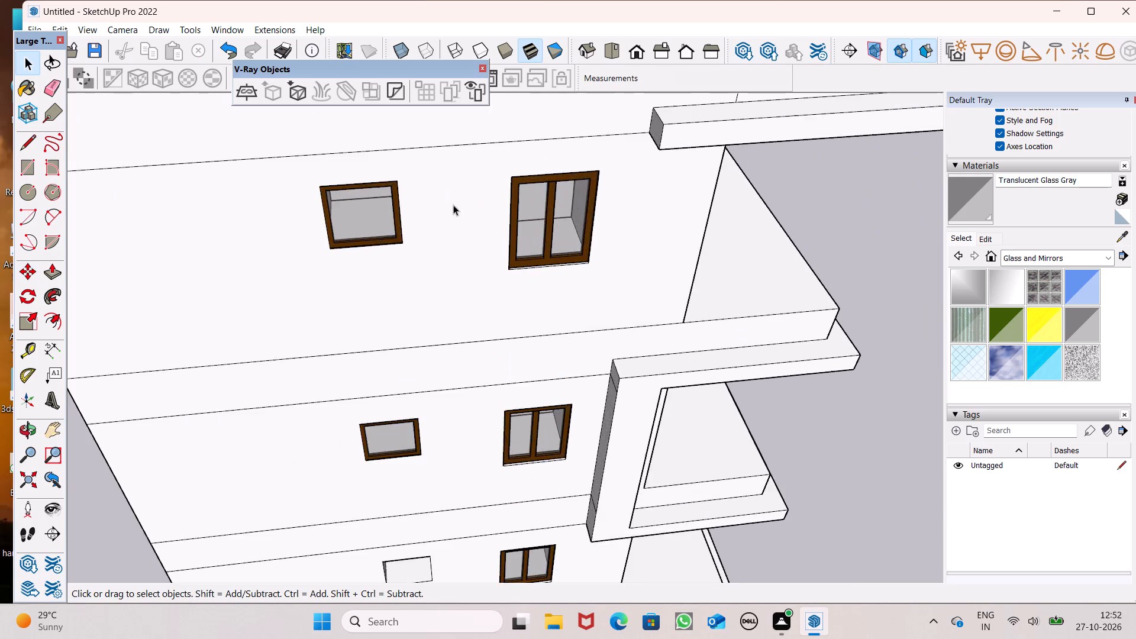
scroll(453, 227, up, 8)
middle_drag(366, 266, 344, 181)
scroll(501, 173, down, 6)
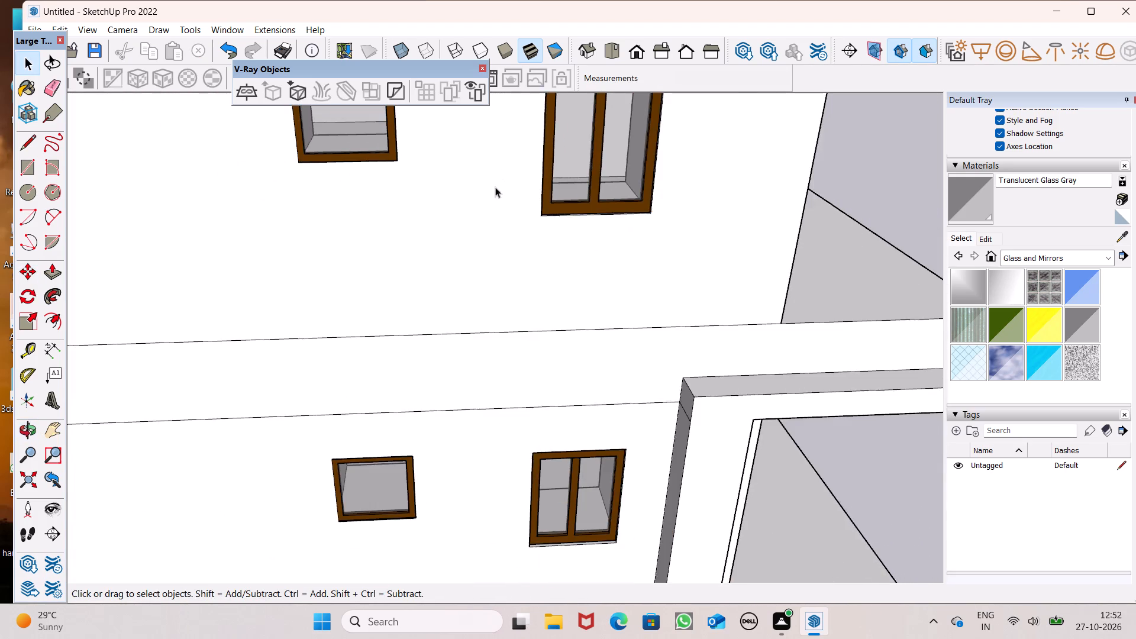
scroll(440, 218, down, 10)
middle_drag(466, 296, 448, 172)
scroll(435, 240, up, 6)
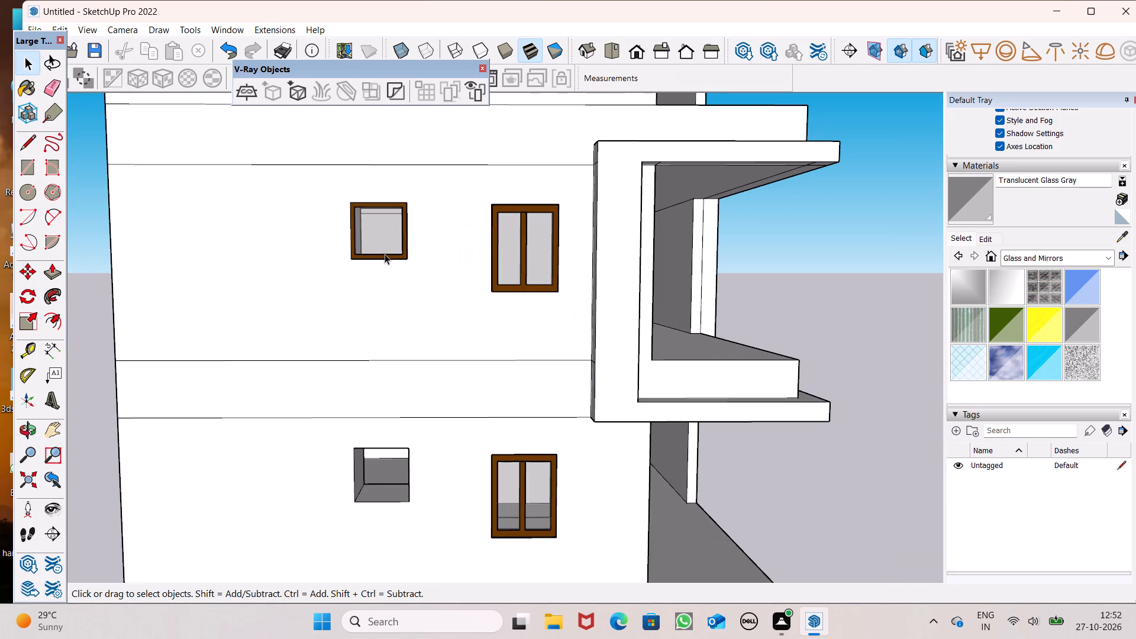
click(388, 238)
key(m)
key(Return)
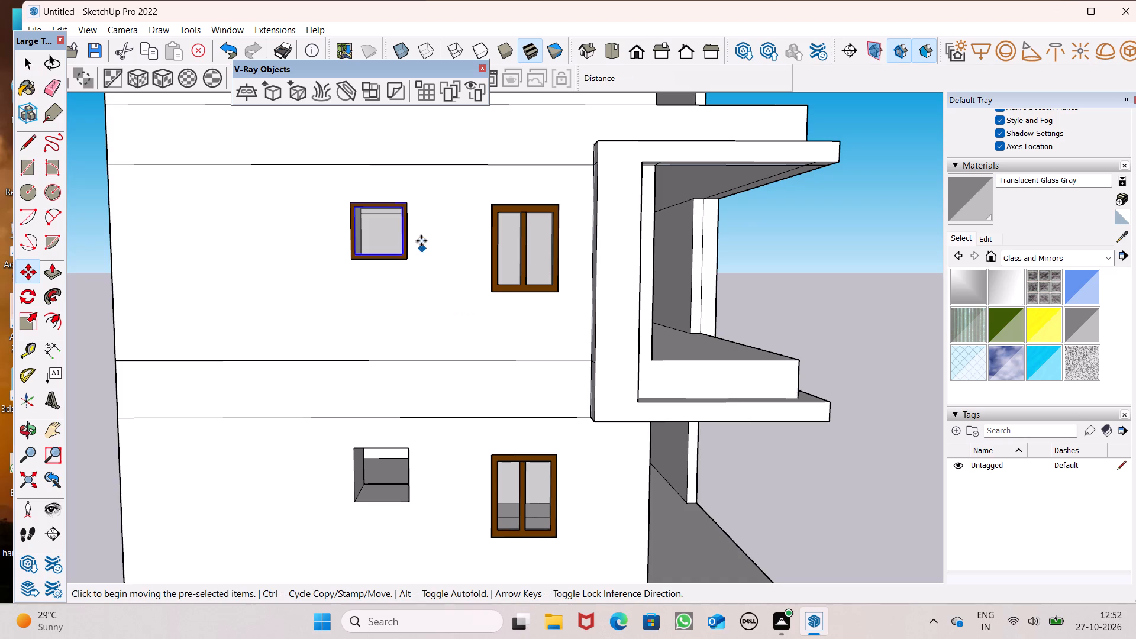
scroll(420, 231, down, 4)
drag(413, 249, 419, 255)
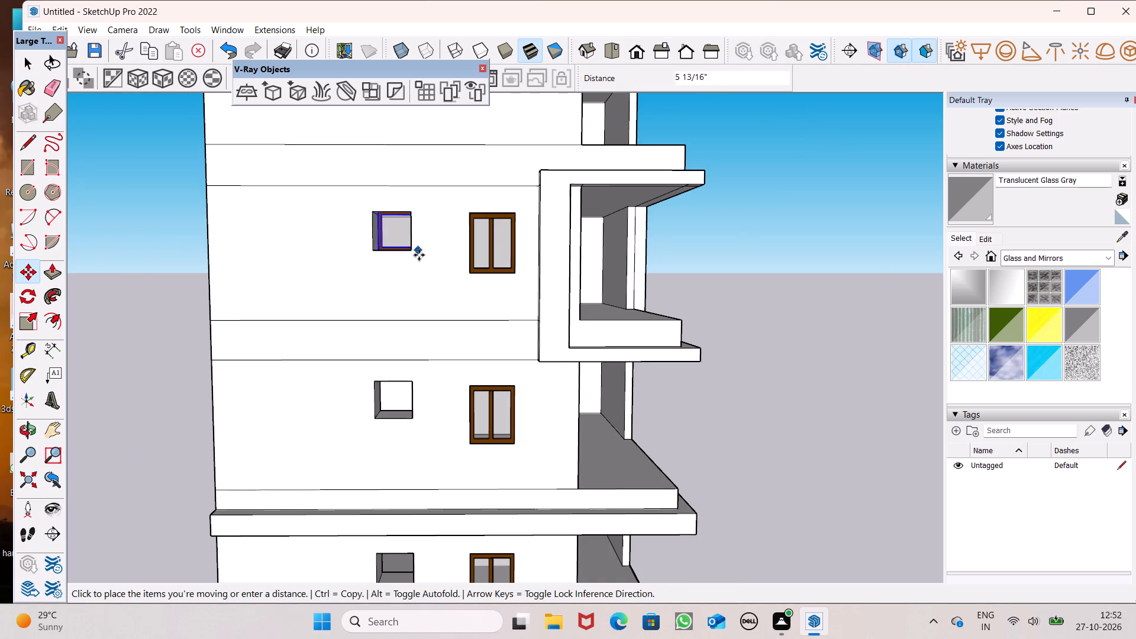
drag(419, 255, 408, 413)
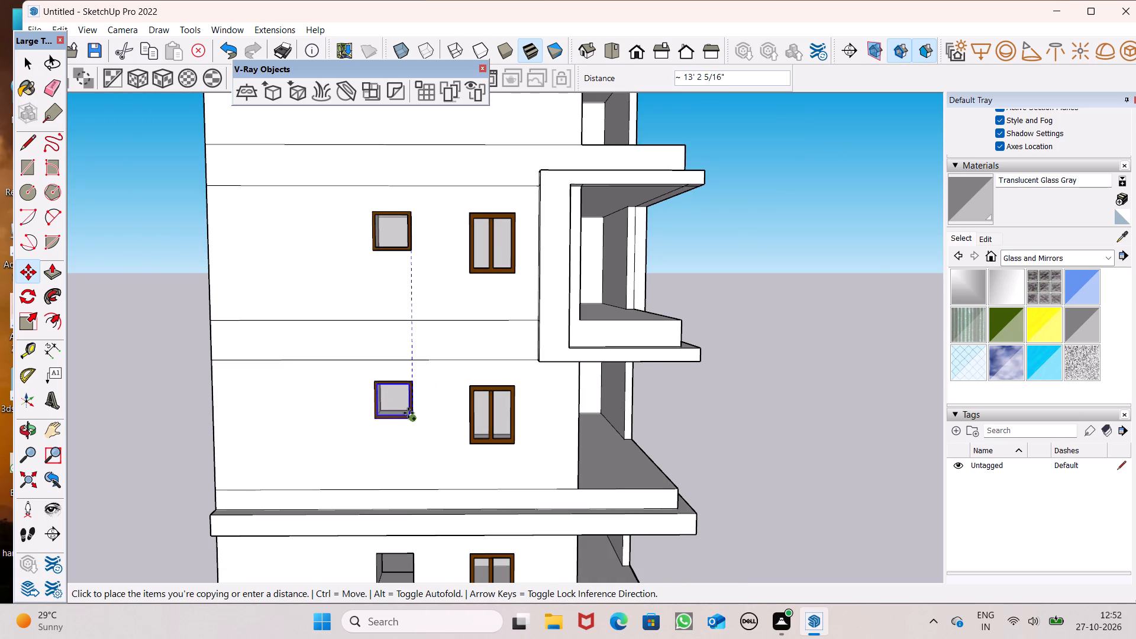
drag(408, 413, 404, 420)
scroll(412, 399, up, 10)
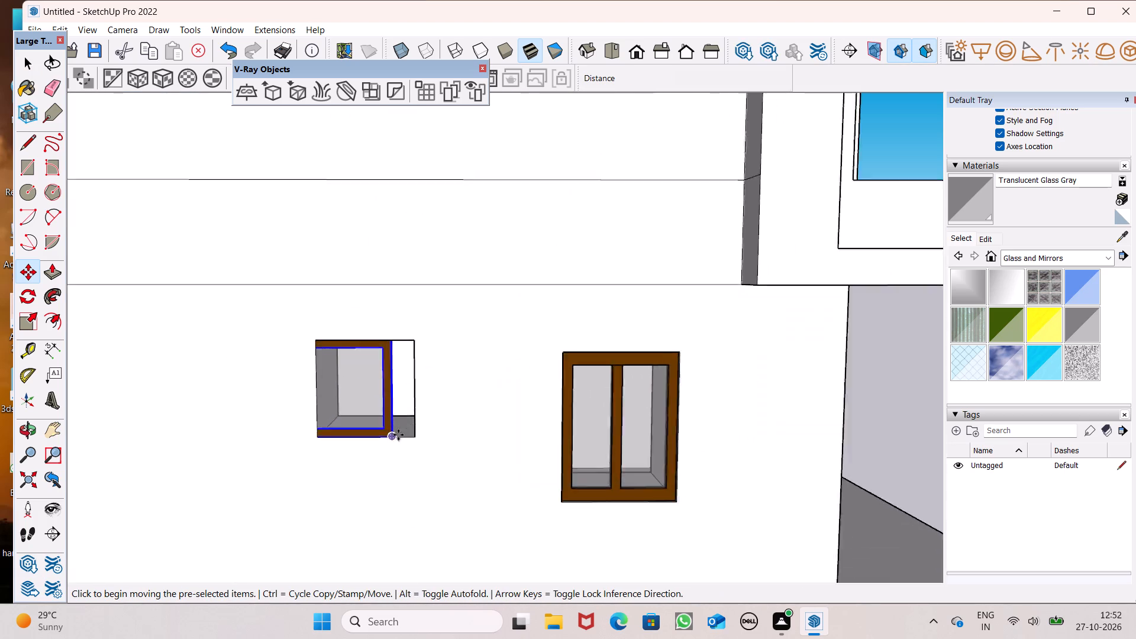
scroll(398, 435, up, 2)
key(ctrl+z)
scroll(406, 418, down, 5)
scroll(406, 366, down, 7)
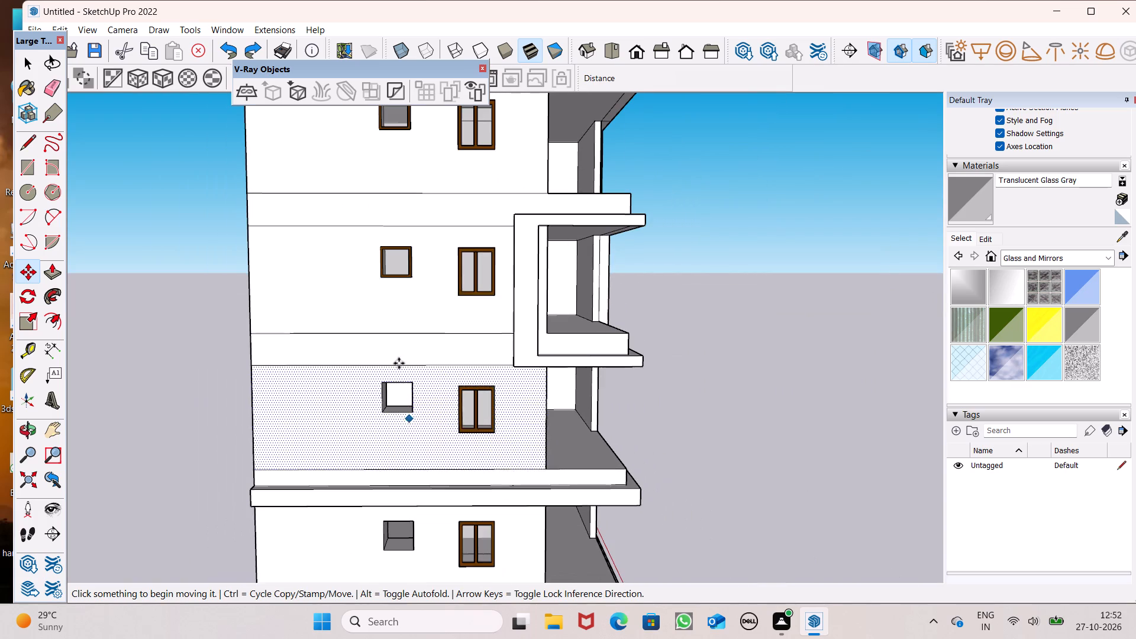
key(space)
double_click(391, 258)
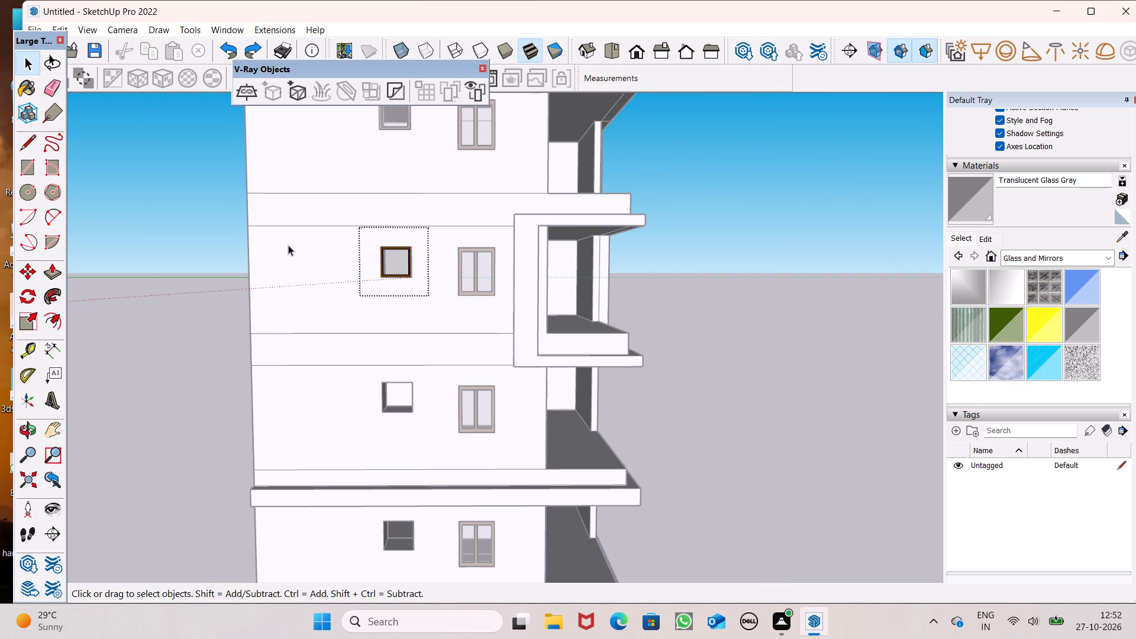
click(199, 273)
Copy the single-pane window one floor below the top straight down into the third-highest small side-wall opening.
scroll(369, 182, up, 4)
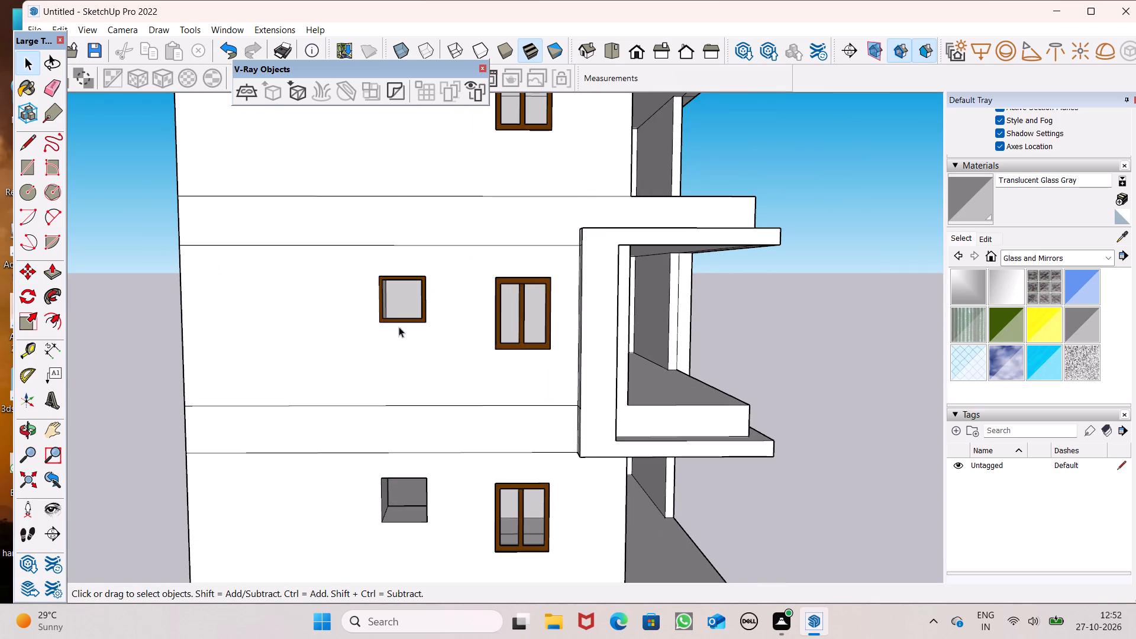
click(397, 303)
key(m)
key(Return)
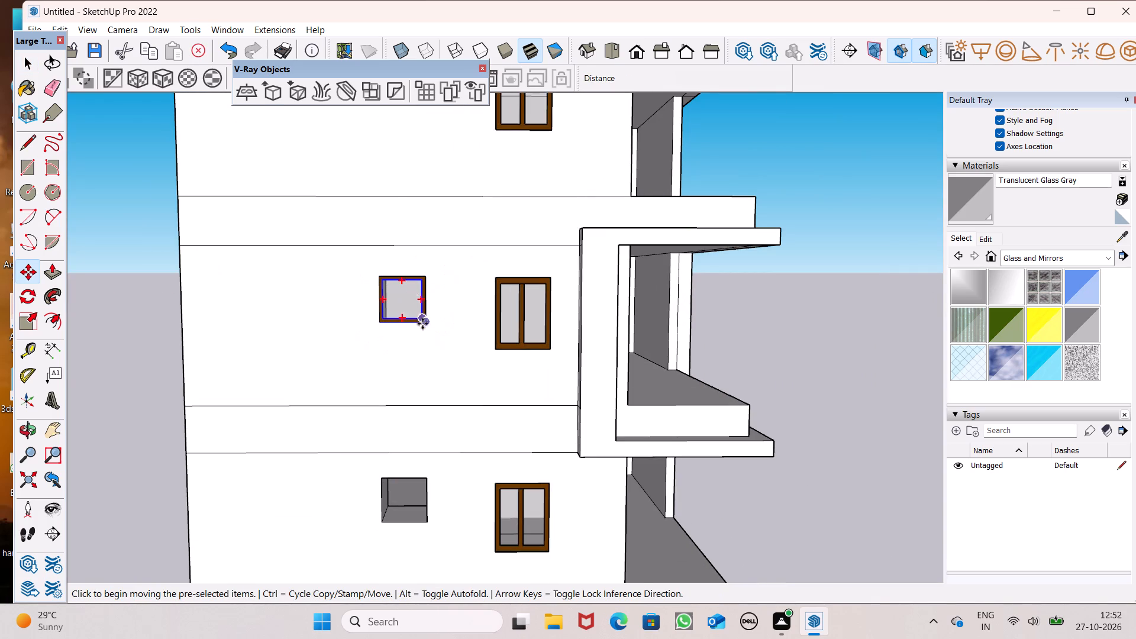
drag(425, 322, 429, 514)
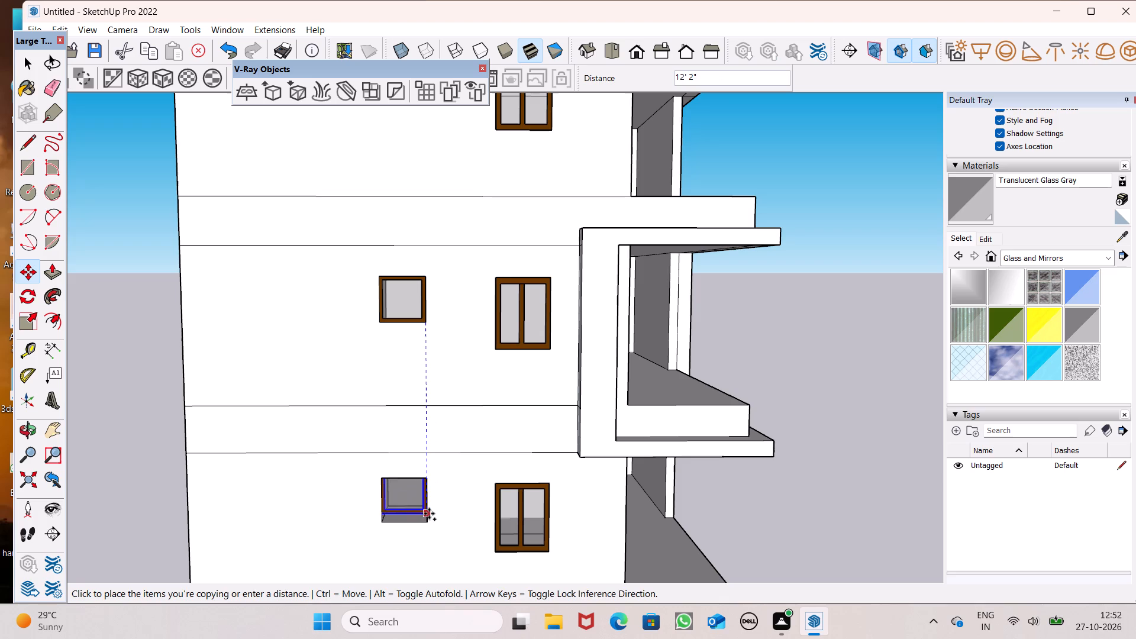
drag(429, 514, 422, 514)
scroll(397, 349, down, 11)
scroll(410, 483, up, 4)
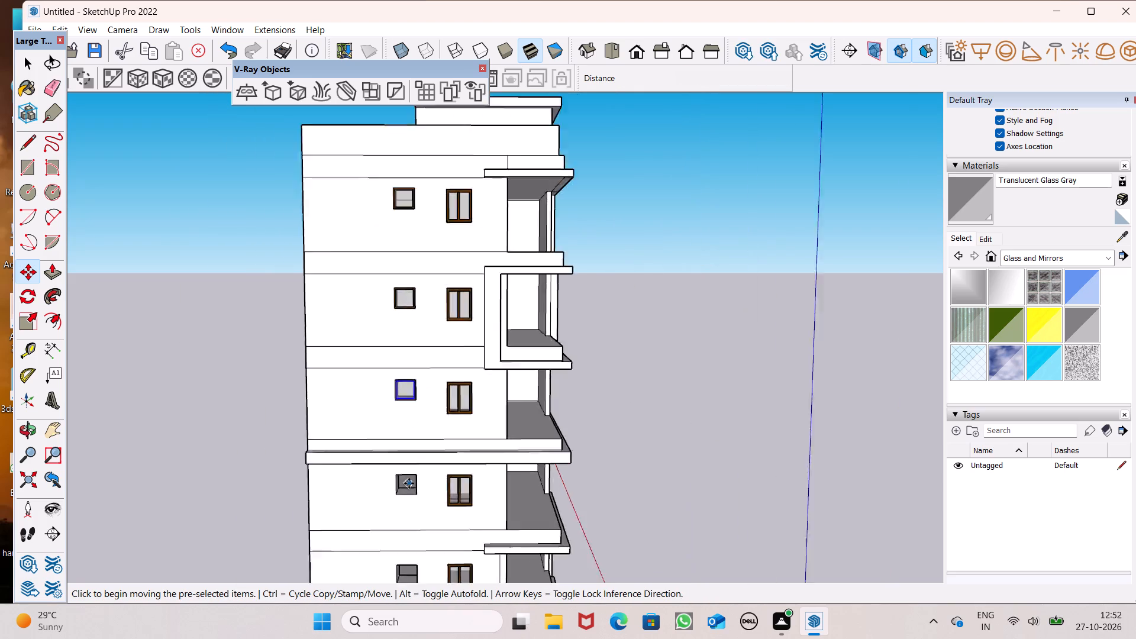
Copy the third-highest single-pane window about 13' 4" straight down into the fourth-highest small side-wall opening.
scroll(409, 483, up, 4)
drag(425, 315, 425, 329)
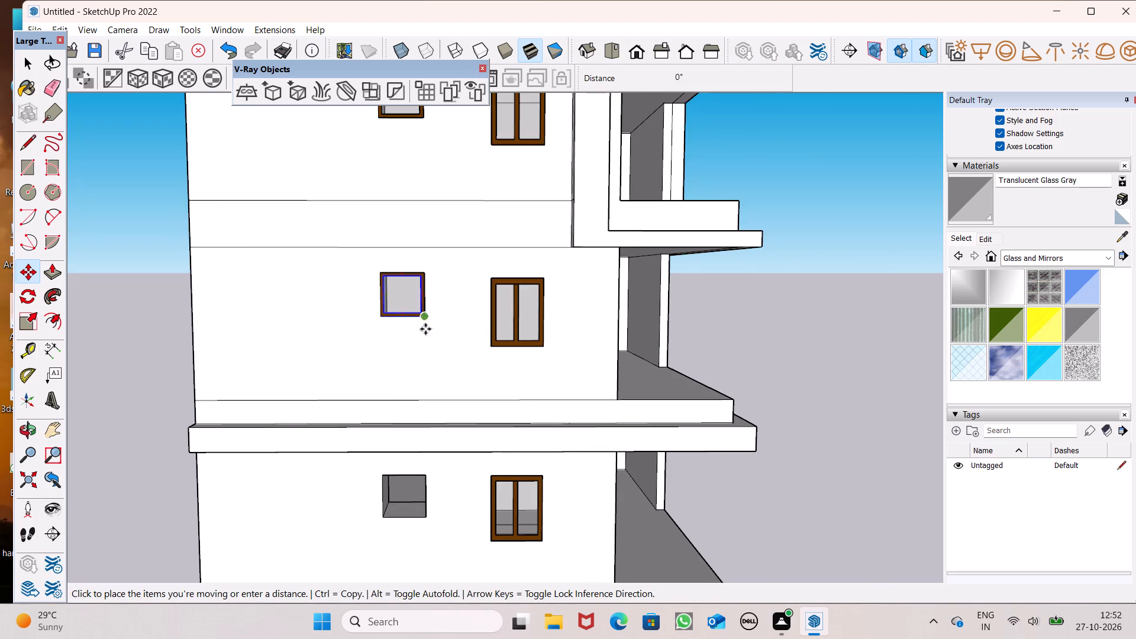
drag(425, 329, 431, 517)
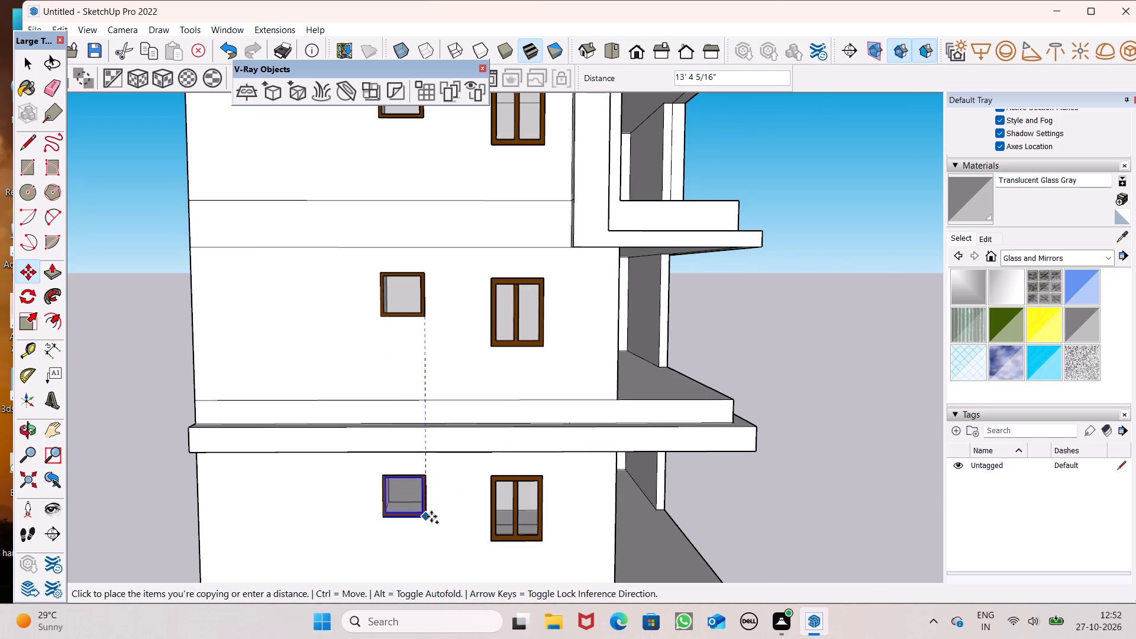
drag(431, 517, 429, 514)
scroll(435, 358, down, 8)
scroll(404, 509, up, 8)
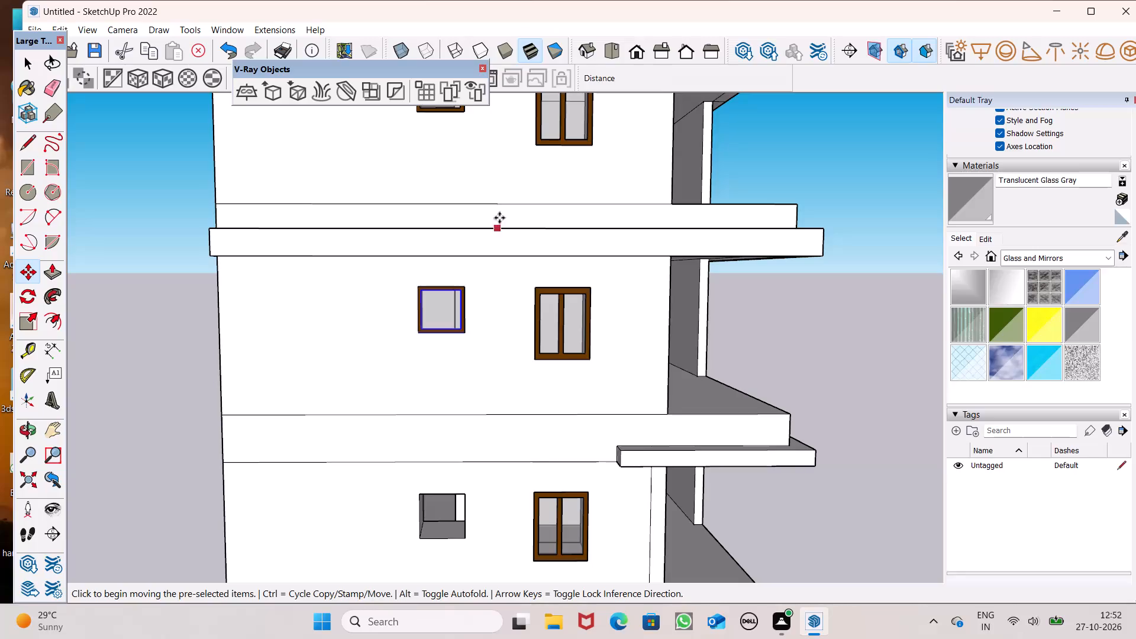
Copy the fourth-highest single-pane window straight down into the second-lowest small side-wall opening.
scroll(490, 134, down, 7)
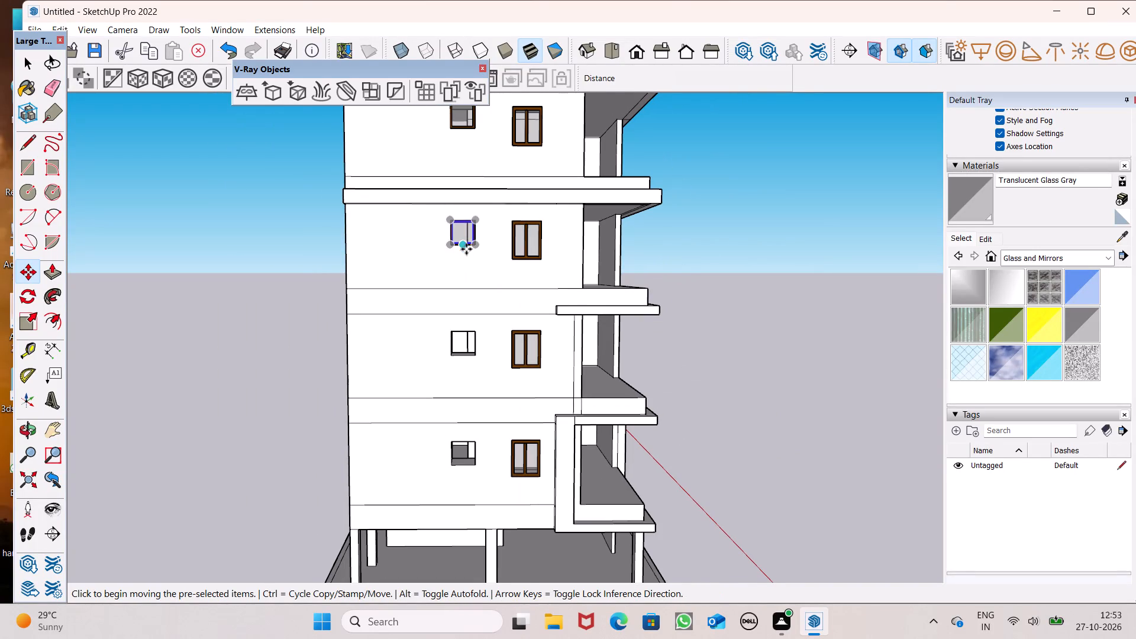
scroll(467, 249, up, 3)
drag(475, 242, 480, 343)
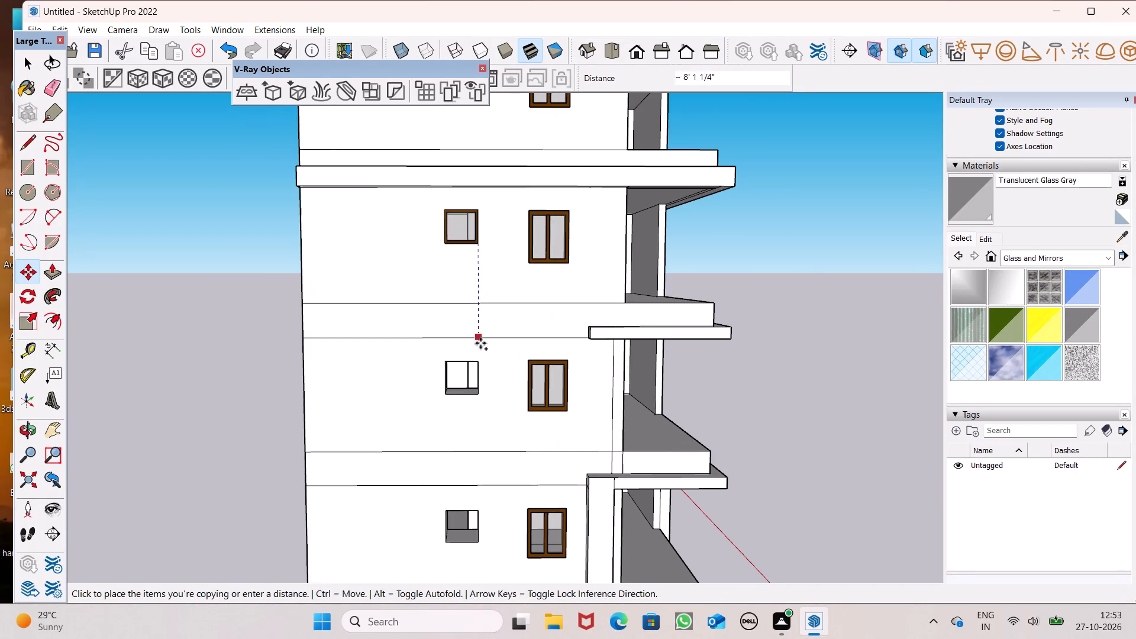
drag(480, 343, 479, 391)
scroll(480, 246, down, 6)
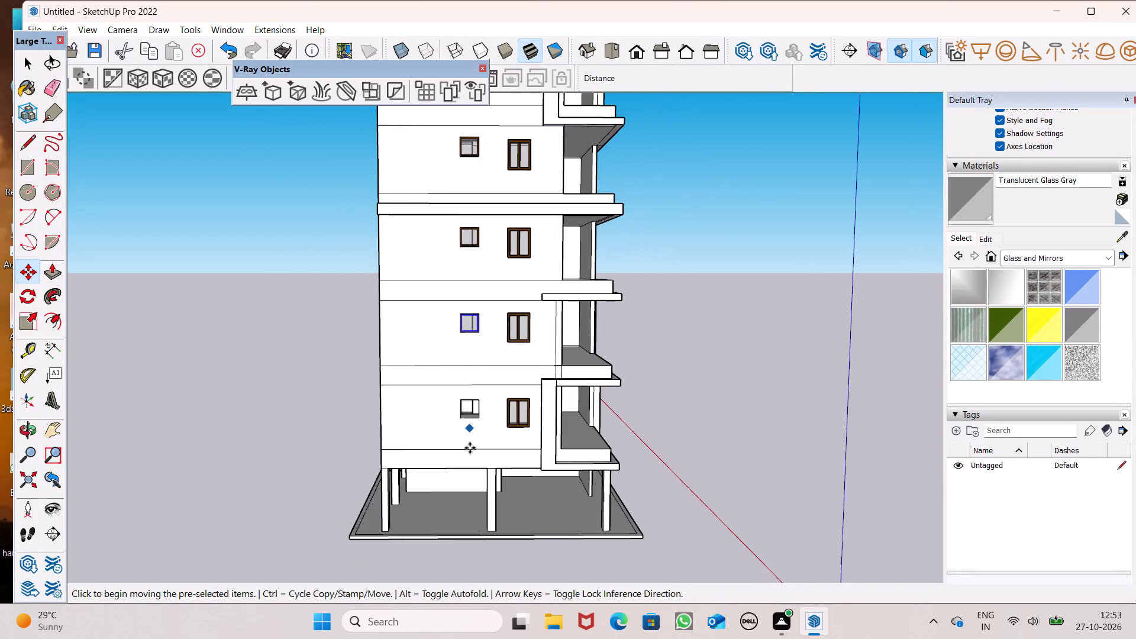
Copy the second-lowest single-pane window straight down into the lowest small side-wall opening and bring it roughly into place.
scroll(470, 453, up, 7)
drag(484, 202, 485, 353)
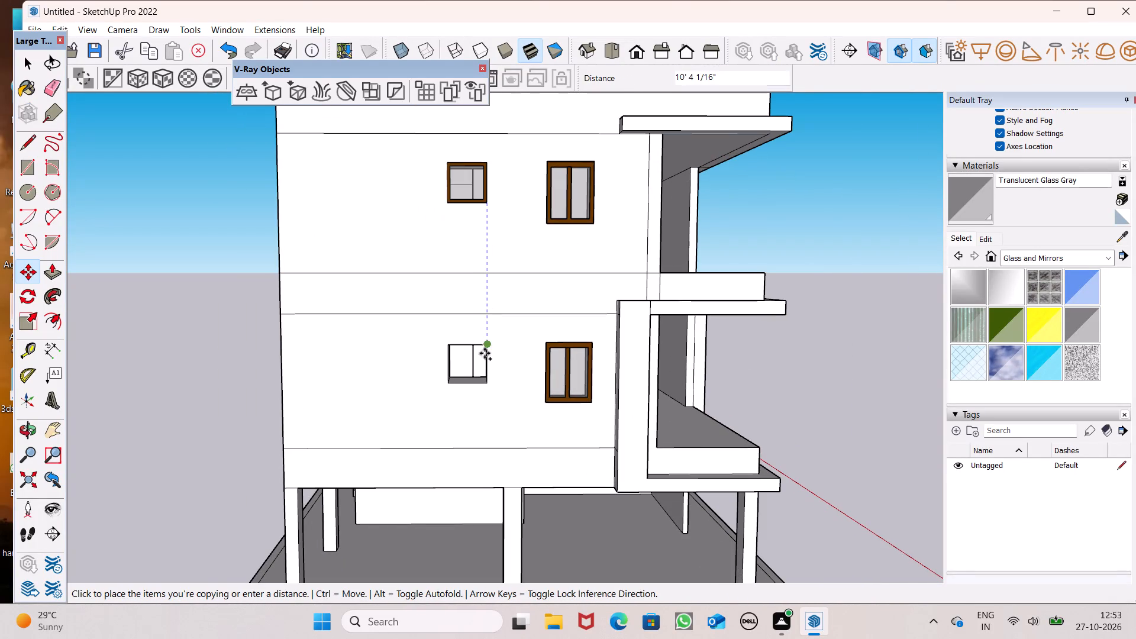
drag(485, 353, 477, 379)
drag(440, 331, 473, 394)
scroll(474, 396, up, 4)
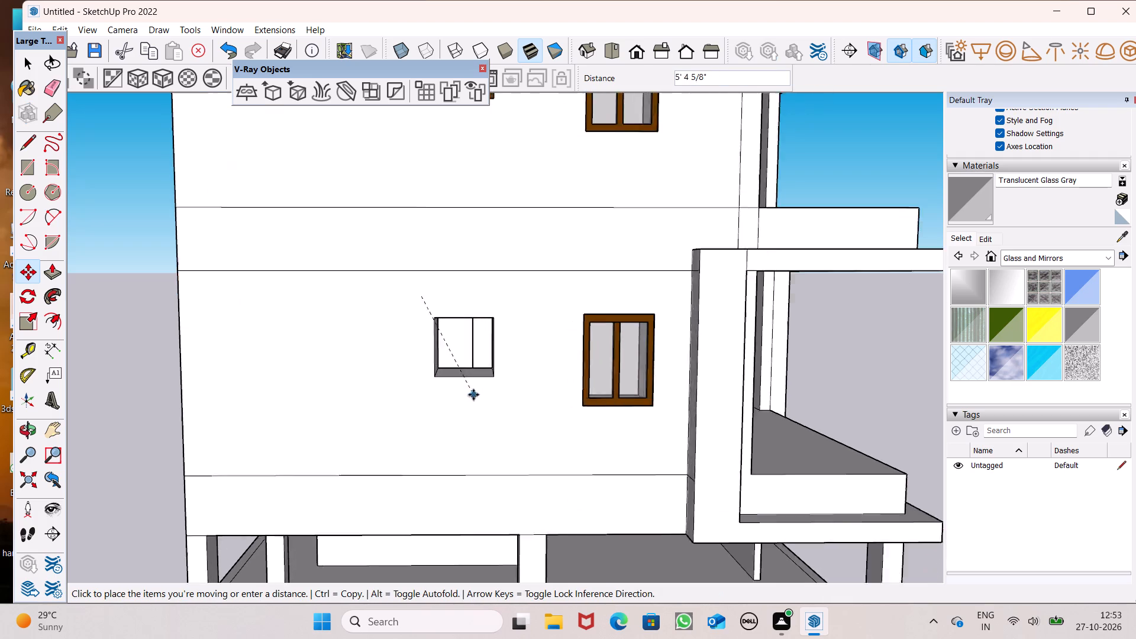
scroll(473, 395, up, 1)
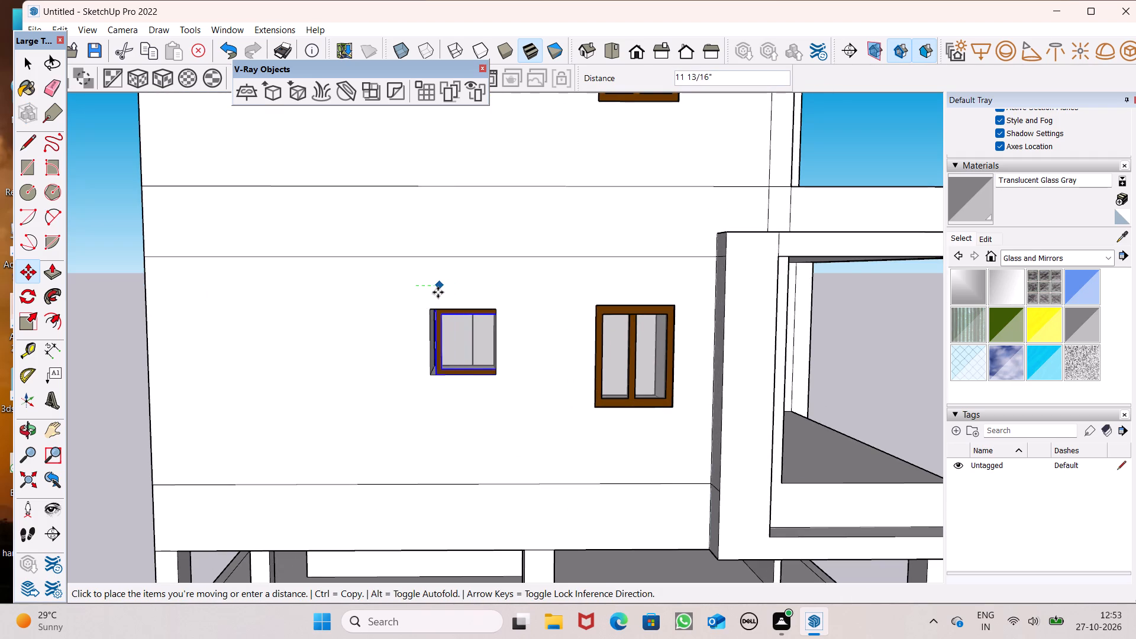
click(428, 293)
Shift the copied window toward the lower corner of the lowest small opening, on the side nearest the two-pane window.
key(space)
scroll(475, 364, up, 1)
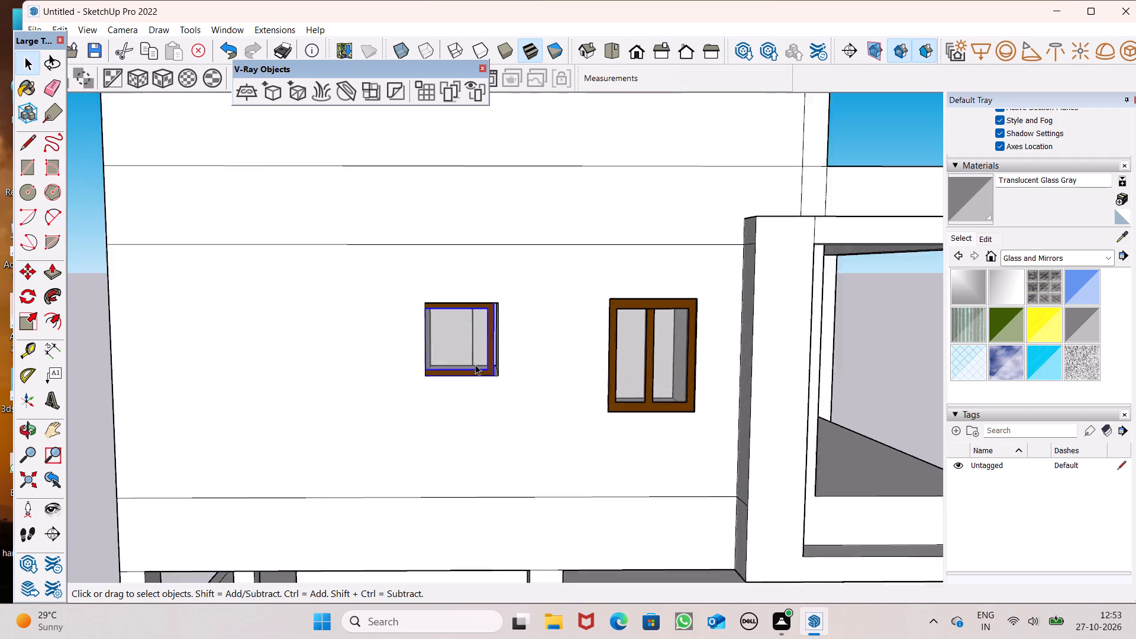
scroll(475, 364, up, 5)
click(496, 376)
middle_drag(516, 387, 498, 528)
scroll(498, 528, up, 1)
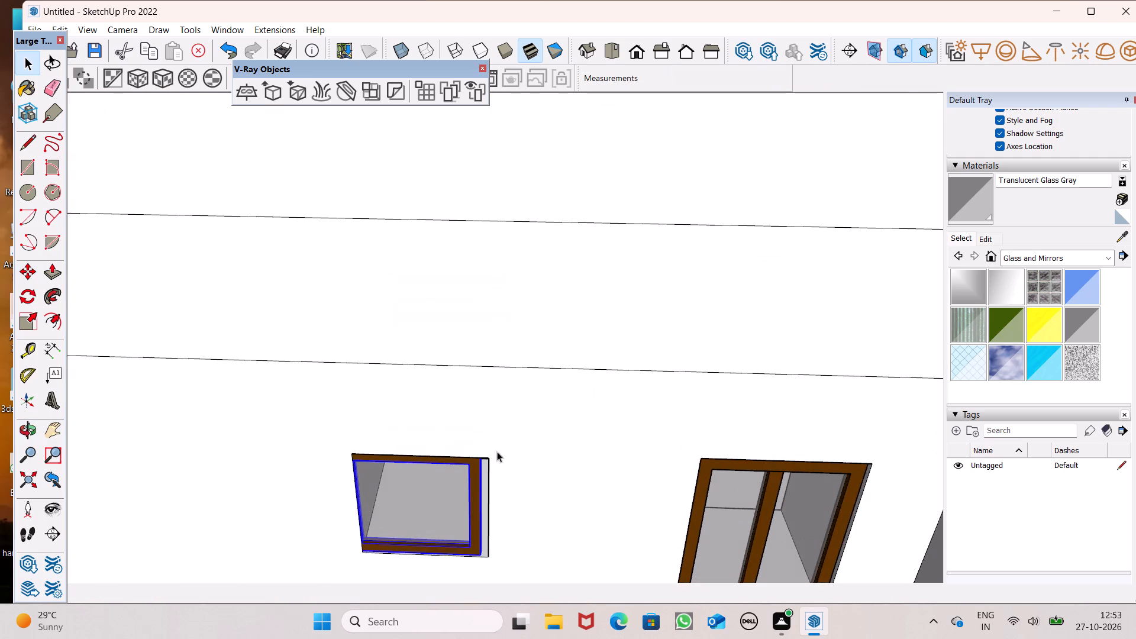
scroll(507, 394, down, 2)
key(m)
key(Return)
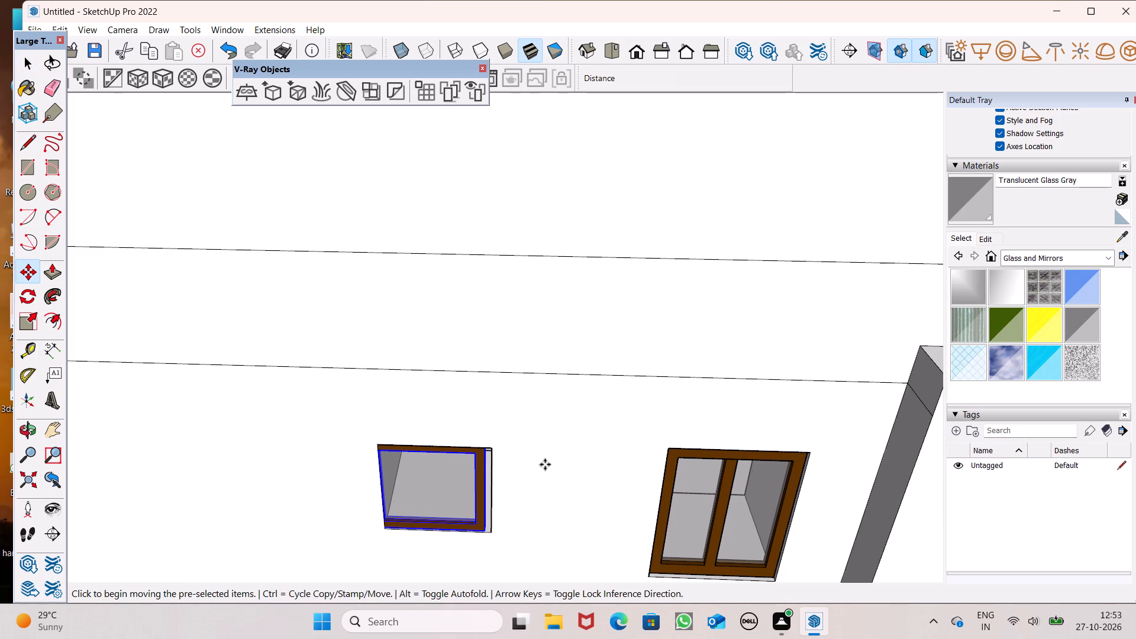
scroll(499, 528, up, 6)
drag(482, 525, 489, 531)
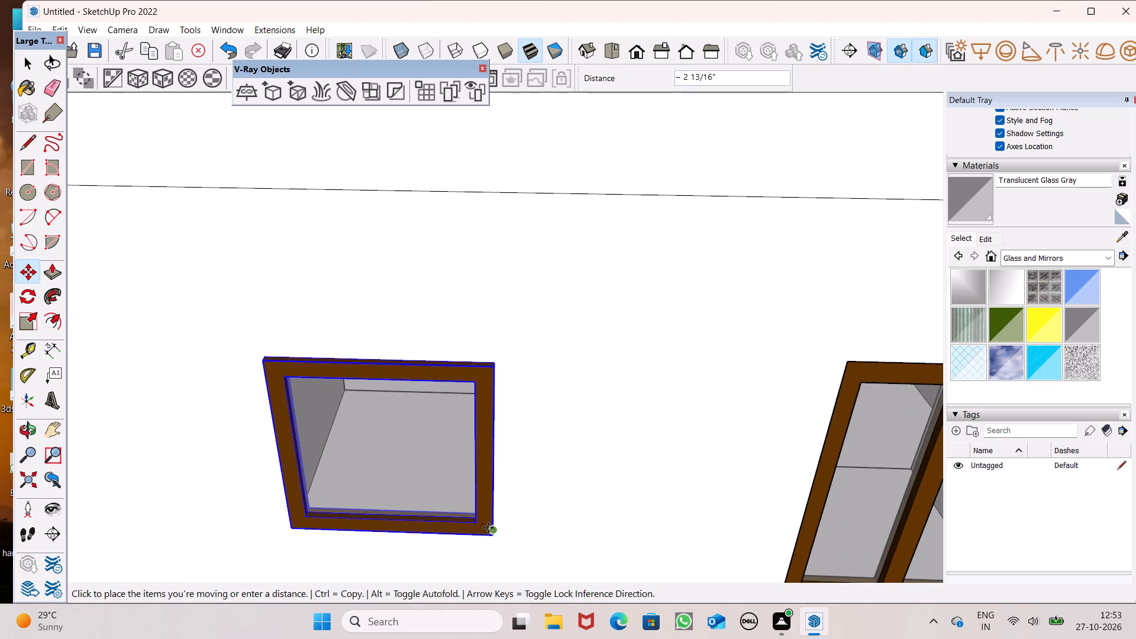
middle_drag(493, 518, 495, 520)
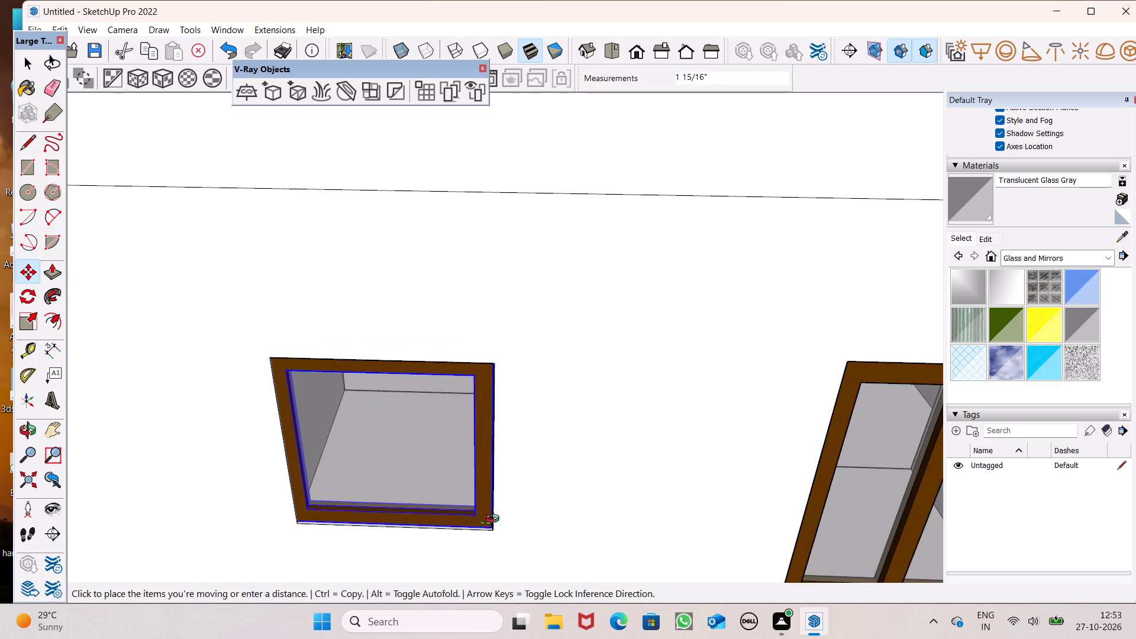
middle_drag(495, 520, 592, 392)
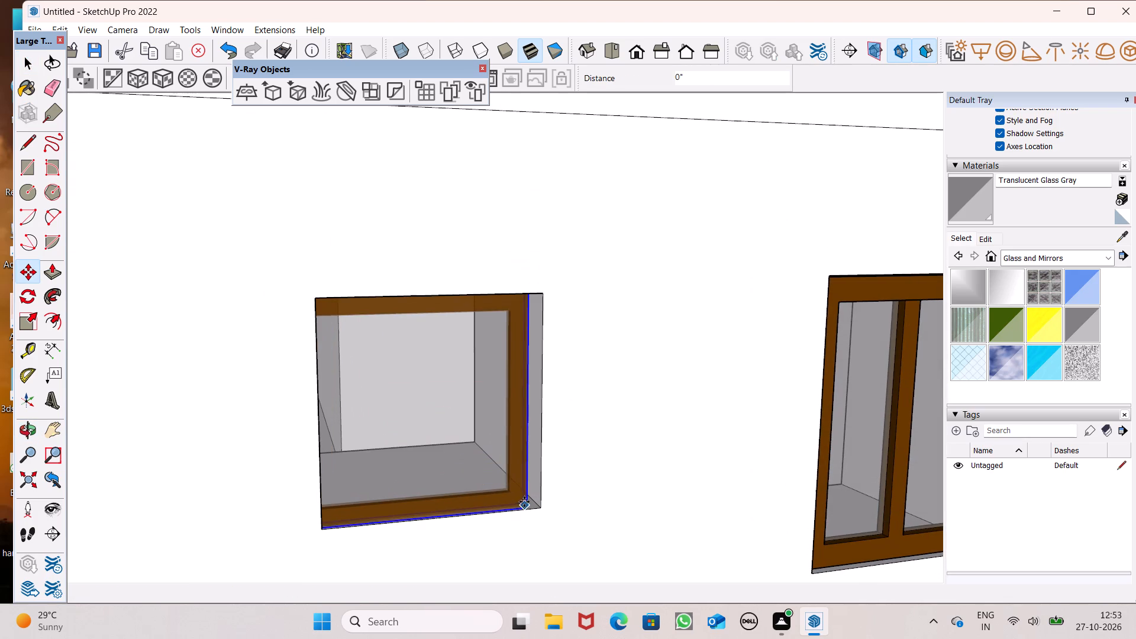
click(524, 502)
Nudge the lowest single-pane window in small moves until its frame fits the opening's lower corner and side edge.
scroll(533, 526, up, 9)
middle_drag(530, 509, 508, 620)
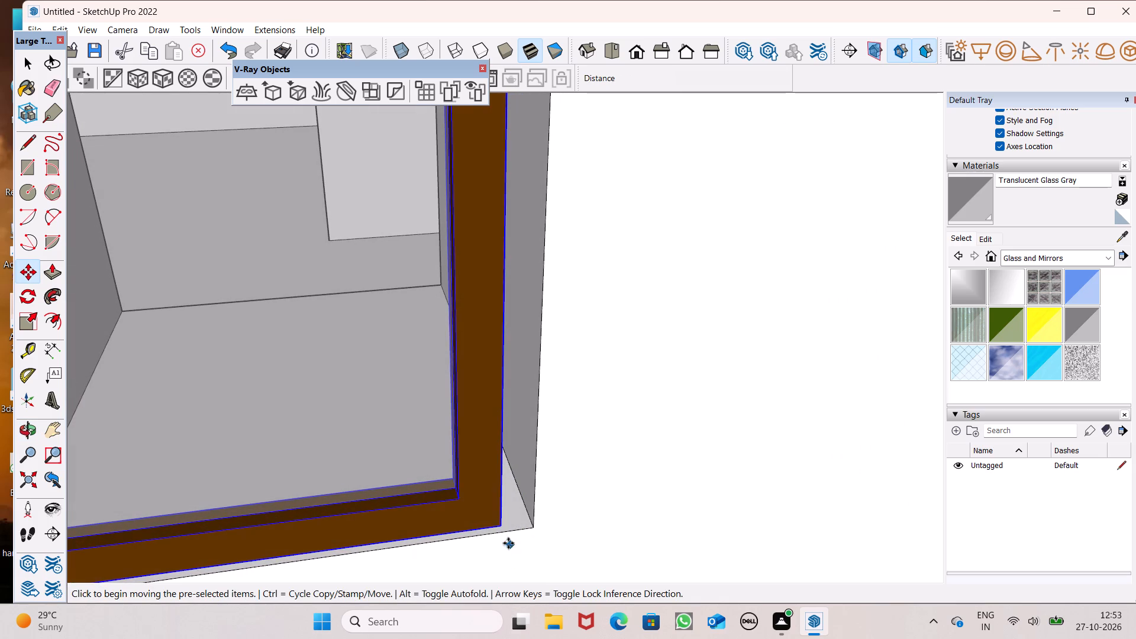
drag(503, 530, 532, 517)
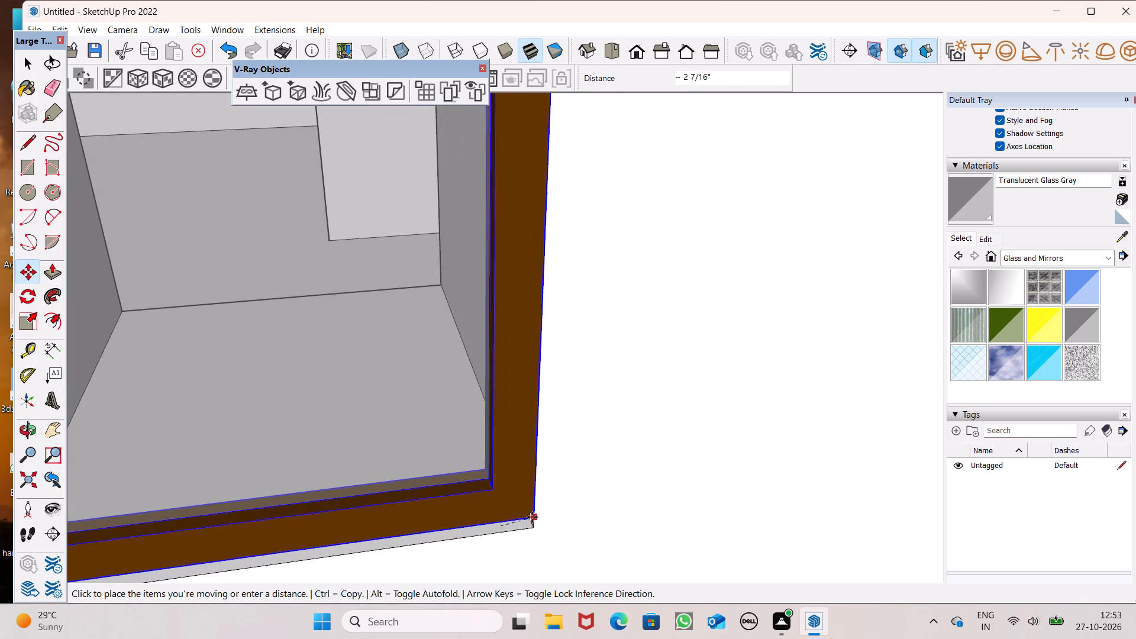
drag(532, 517, 517, 508)
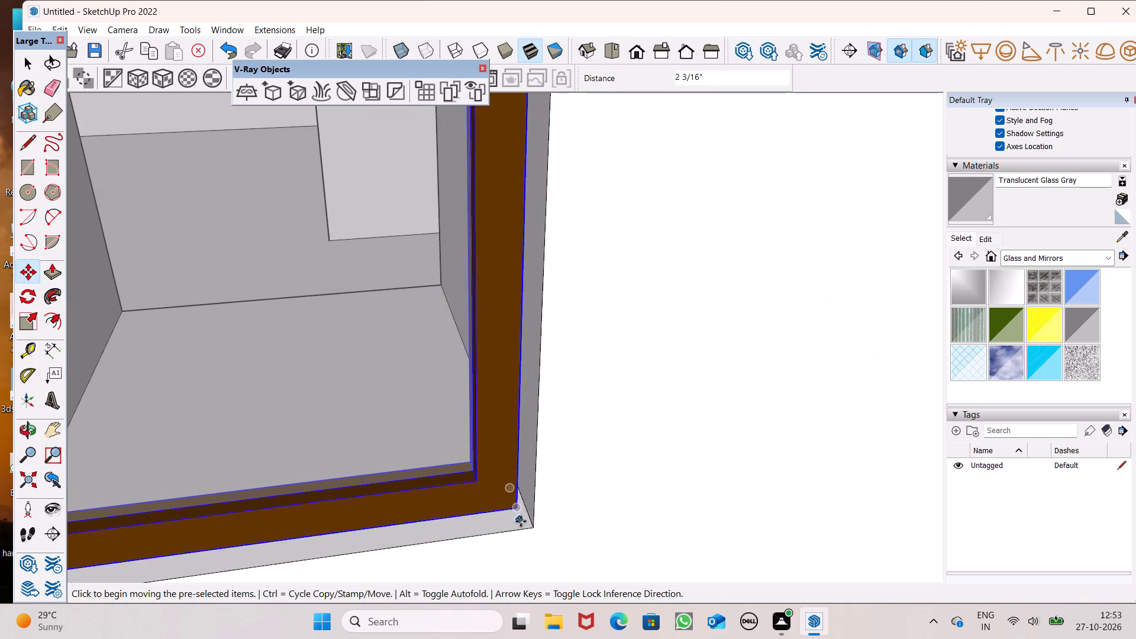
scroll(521, 521, up, 8)
middle_drag(521, 521, 504, 424)
scroll(504, 415, up, 7)
drag(491, 422, 517, 421)
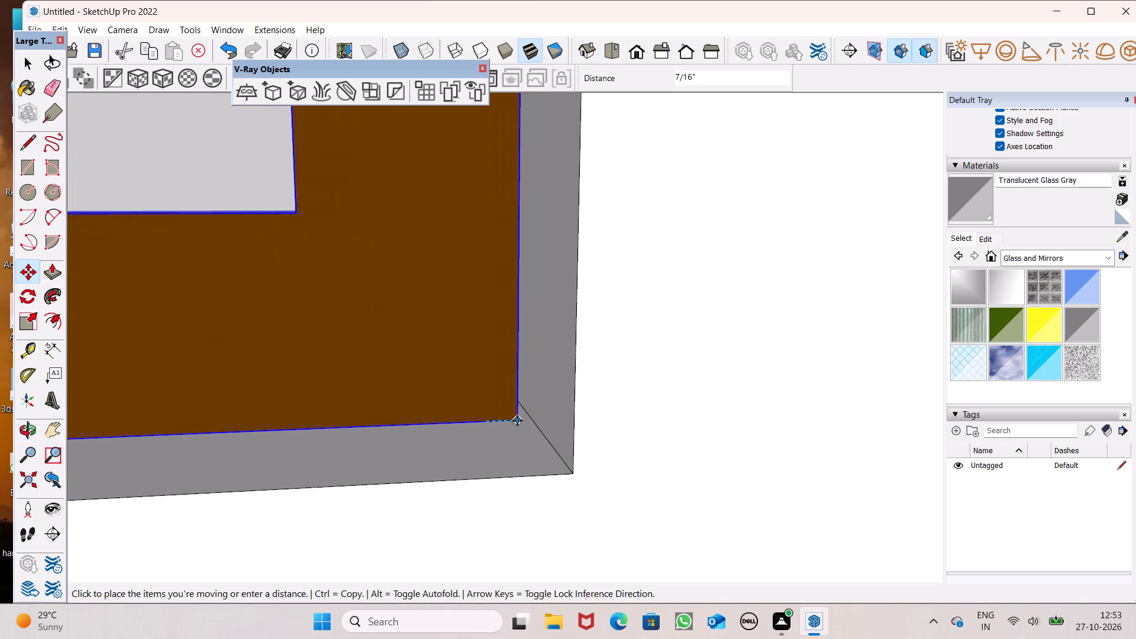
drag(517, 421, 531, 419)
scroll(530, 303, down, 7)
middle_drag(524, 363, 502, 356)
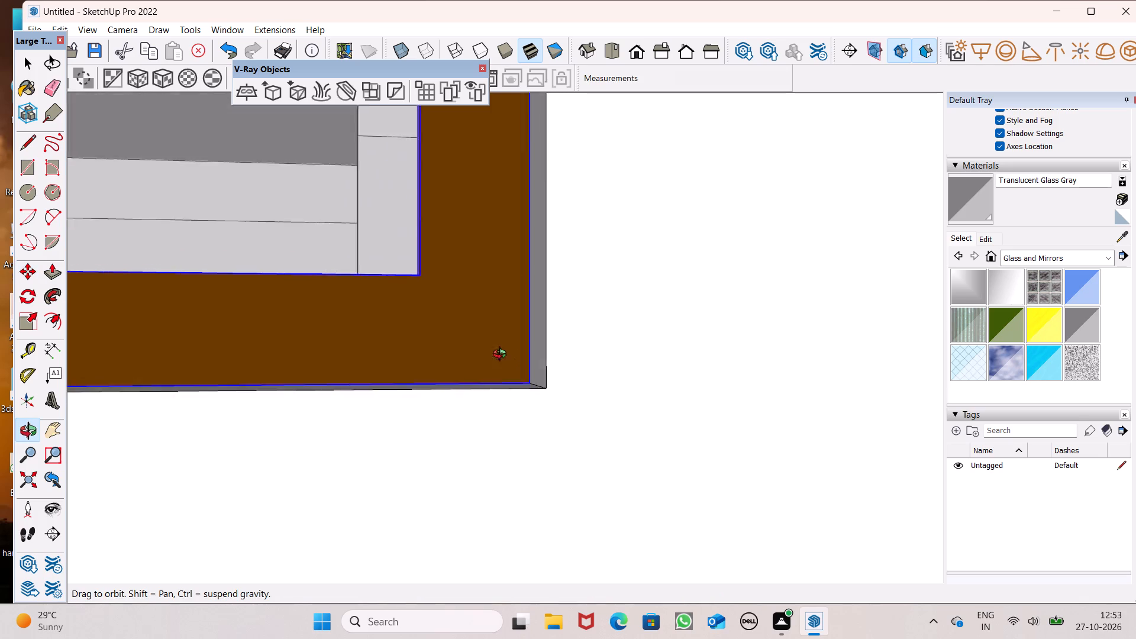
middle_drag(502, 356, 476, 444)
scroll(498, 358, down, 14)
key(space)
scroll(493, 379, down, 3)
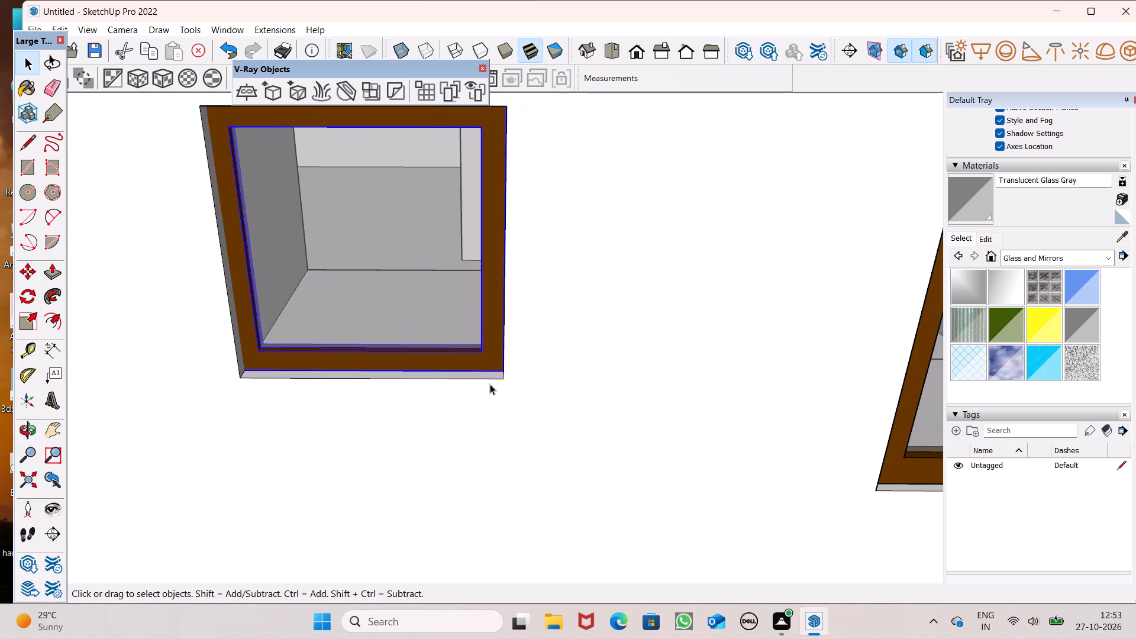
scroll(490, 384, down, 6)
scroll(480, 452, down, 14)
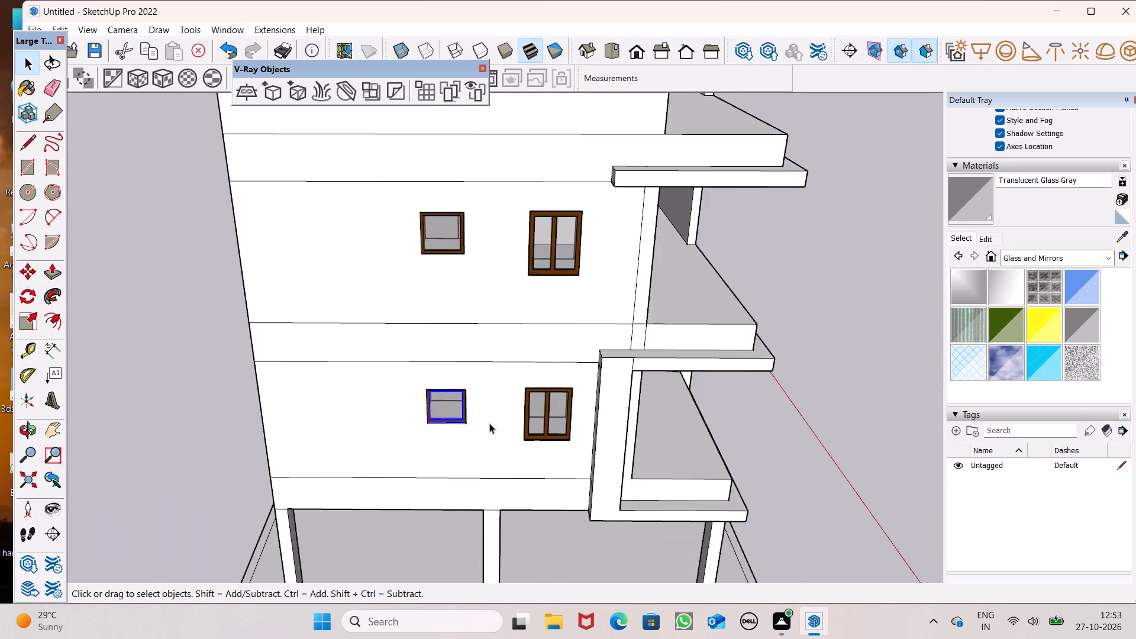
scroll(491, 430, down, 5)
click(806, 393)
Paint the tall narrow front window panes on the upper three floors with Translucent Glass Sky Reflection.
scroll(654, 372, down, 5)
middle_drag(643, 390, 309, 332)
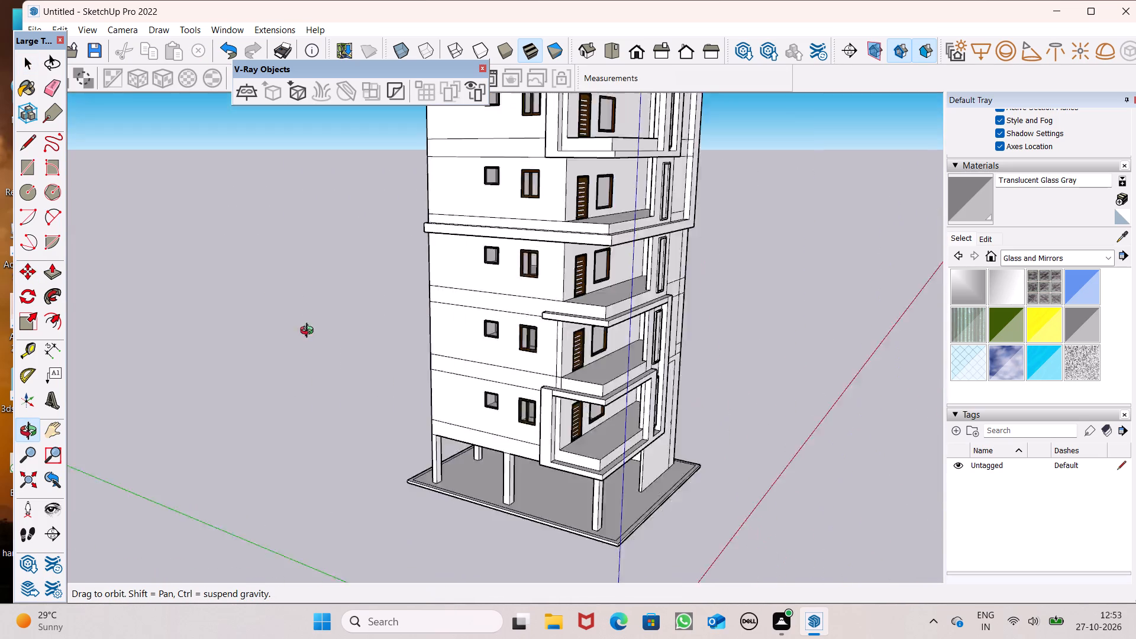
middle_drag(309, 332, 295, 390)
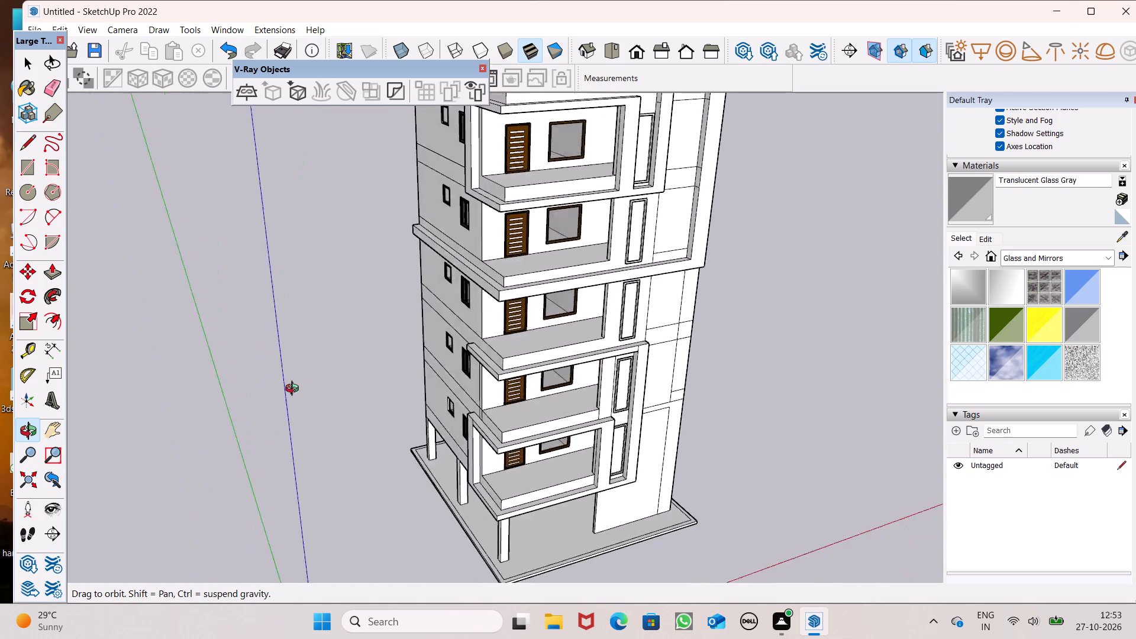
middle_drag(295, 390, 149, 489)
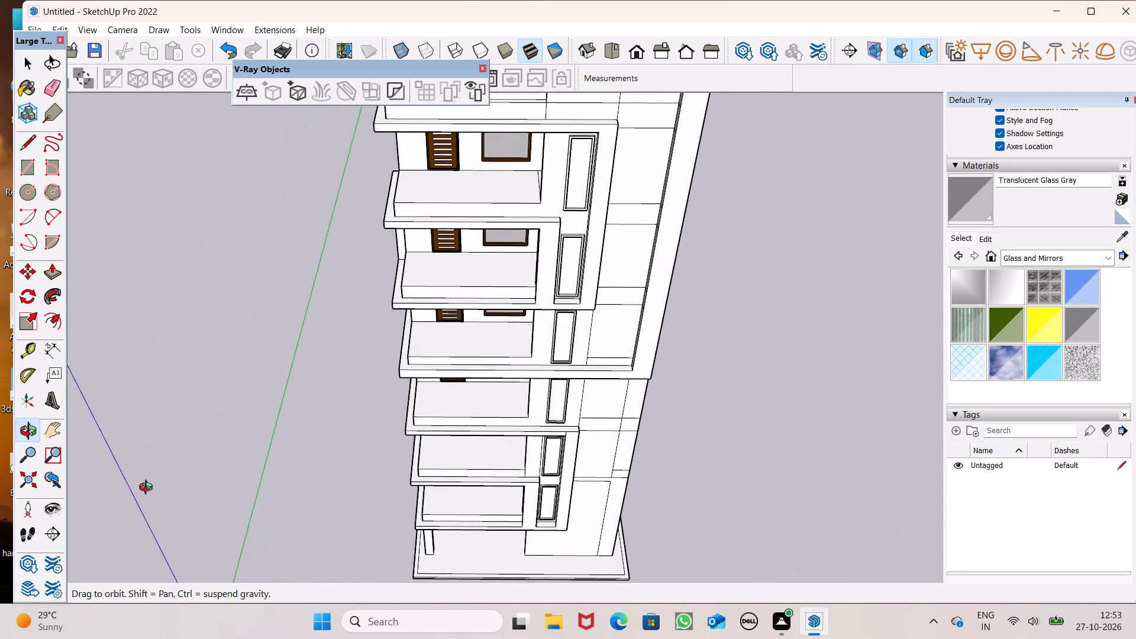
middle_drag(149, 489, 176, 483)
scroll(387, 442, down, 2)
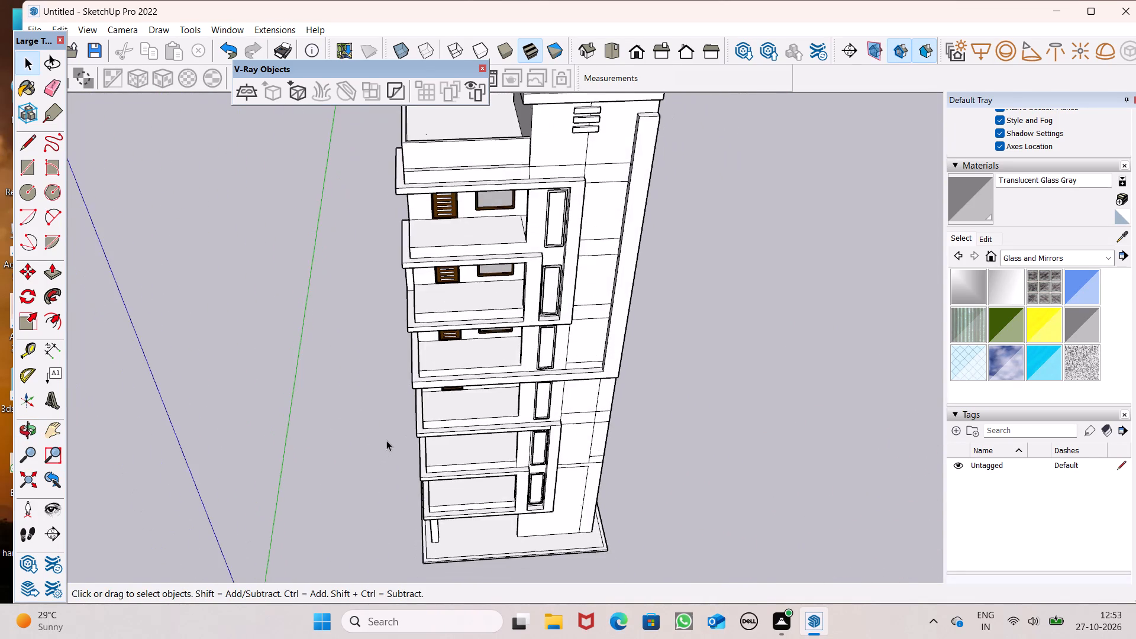
scroll(386, 440, down, 2)
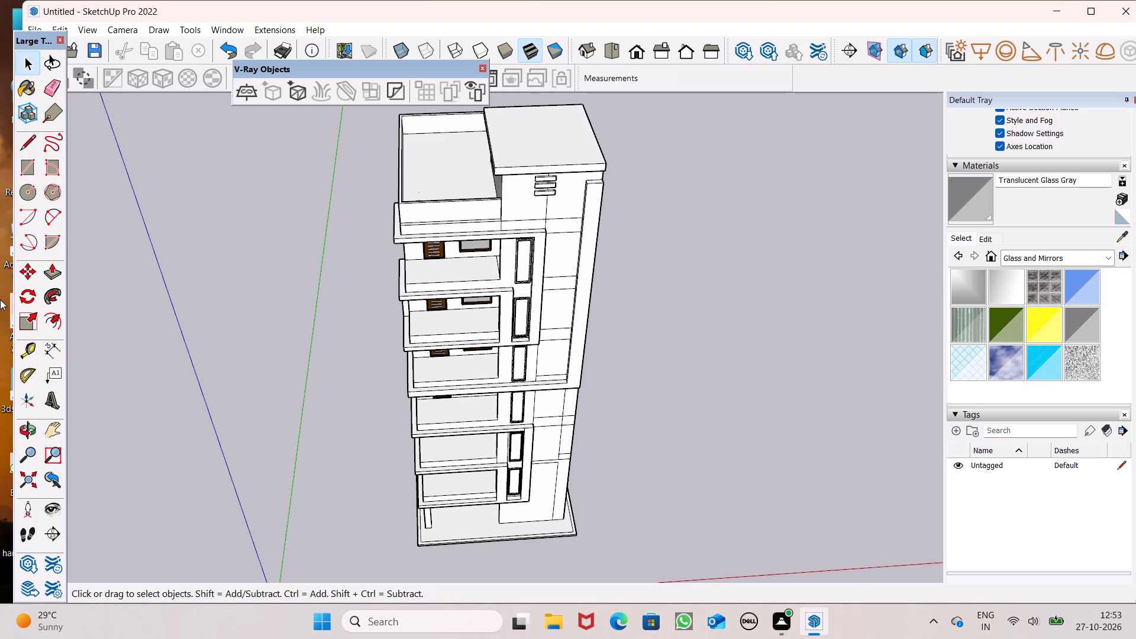
click(1014, 373)
scroll(588, 247, up, 7)
scroll(535, 288, up, 6)
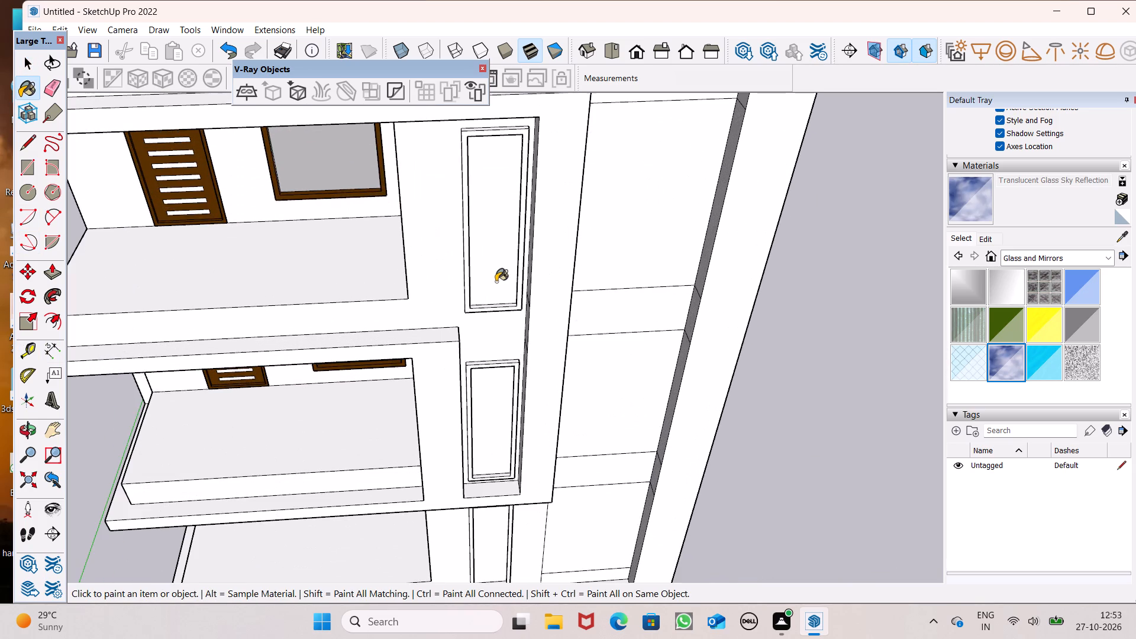
click(496, 282)
scroll(432, 198, down, 6)
scroll(438, 364, up, 6)
drag(452, 327, 453, 318)
scroll(444, 134, down, 6)
scroll(479, 402, up, 5)
click(441, 340)
Paint the tall narrow front window panes on the lower three floors with Translucent Glass Sky Reflection.
scroll(438, 150, down, 6)
scroll(473, 478, up, 3)
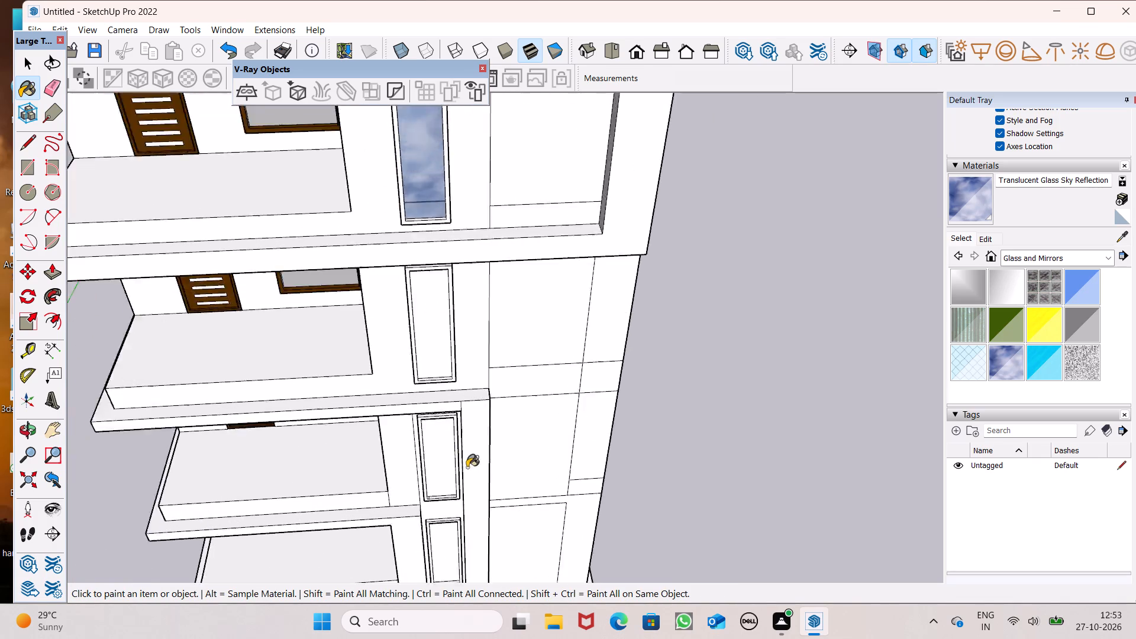
scroll(467, 467, up, 3)
drag(417, 319, 416, 314)
scroll(418, 206, down, 5)
scroll(438, 431, up, 5)
click(418, 380)
scroll(407, 238, down, 4)
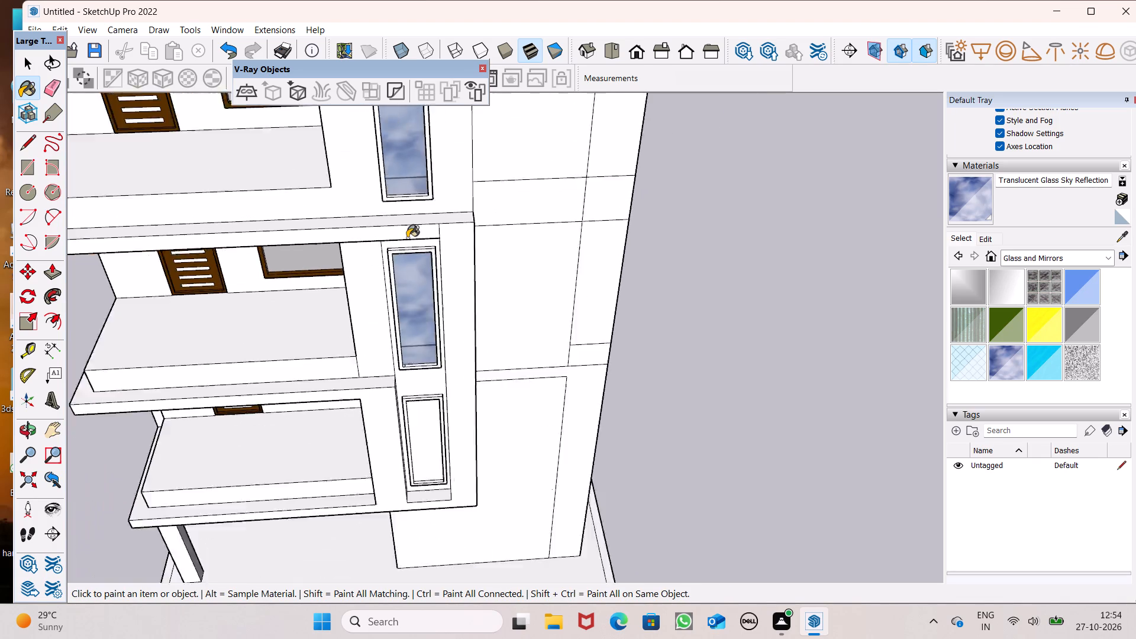
scroll(407, 238, down, 3)
scroll(463, 476, up, 7)
click(389, 350)
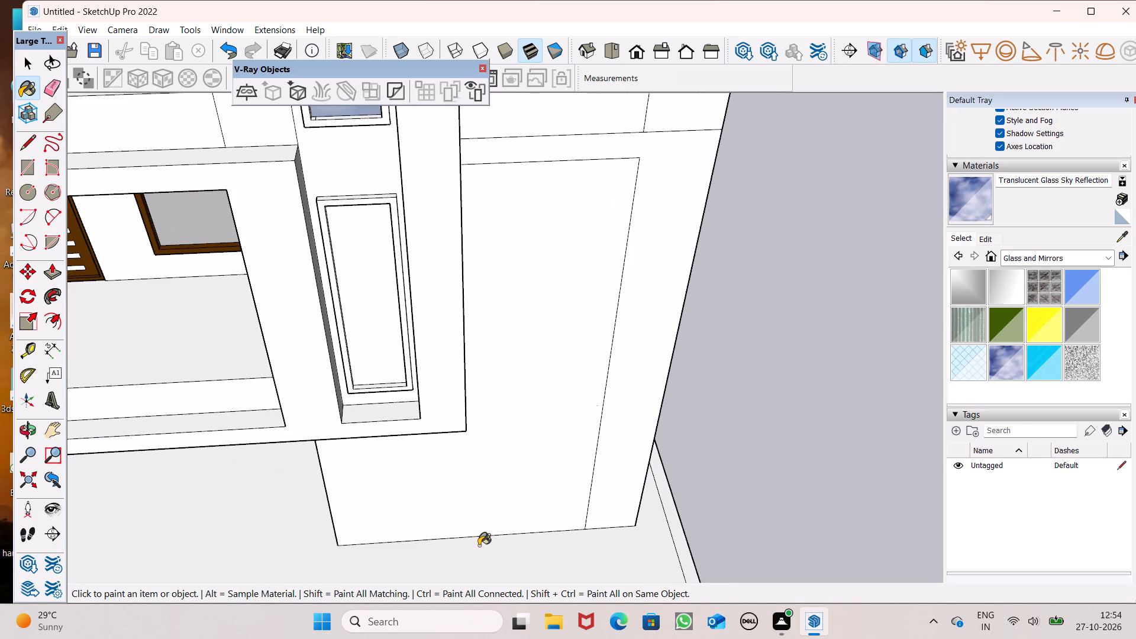
Examine the building's front and side facades from several angles and distances to review the windows and glass.
scroll(480, 548, down, 12)
middle_drag(489, 562, 643, 392)
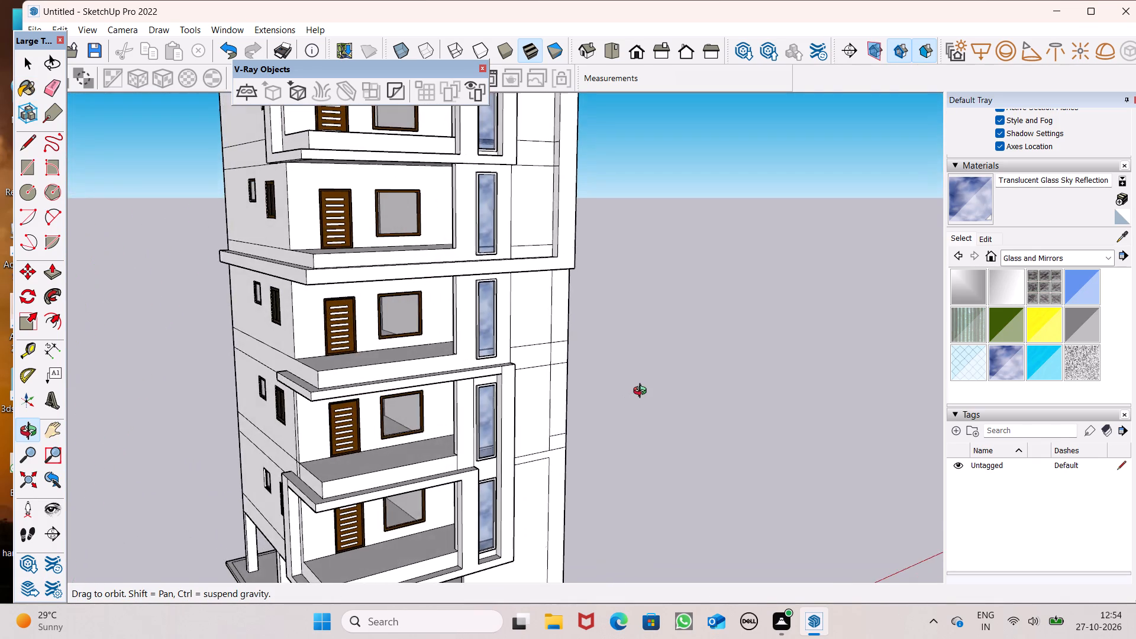
middle_drag(643, 392, 738, 428)
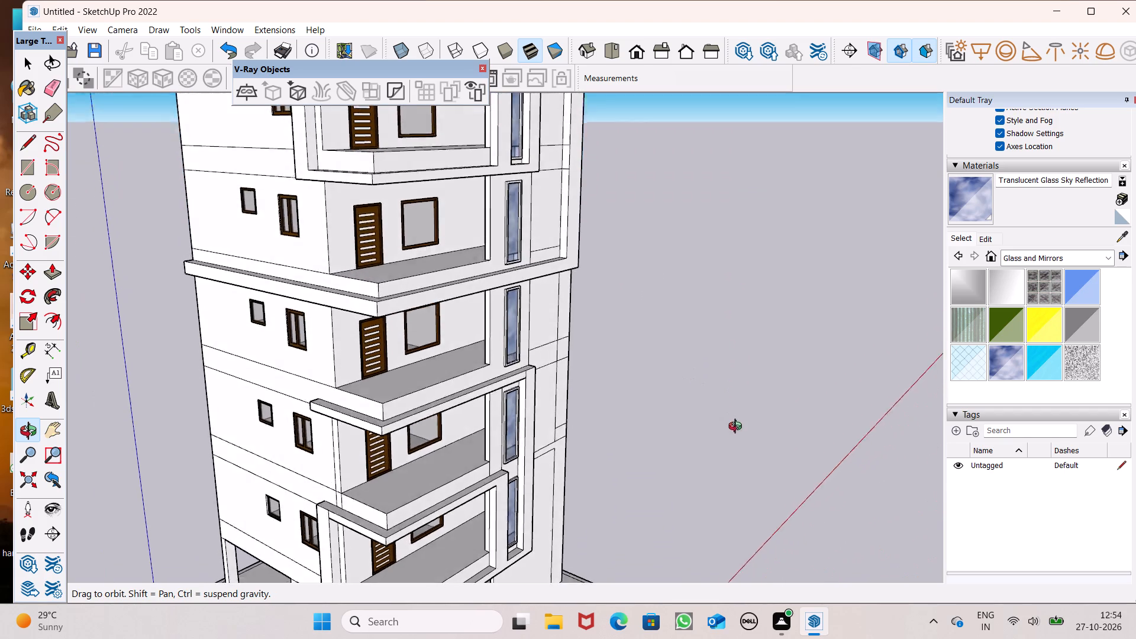
middle_drag(738, 428, 703, 508)
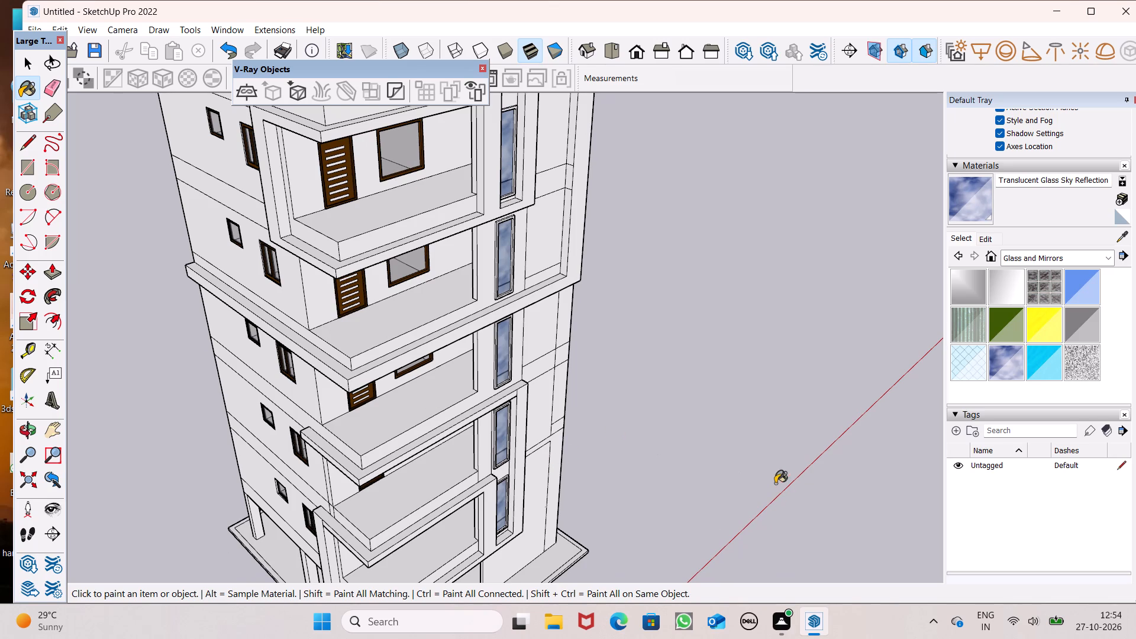
scroll(585, 333, down, 3)
scroll(614, 436, up, 1)
middle_drag(614, 436, 328, 375)
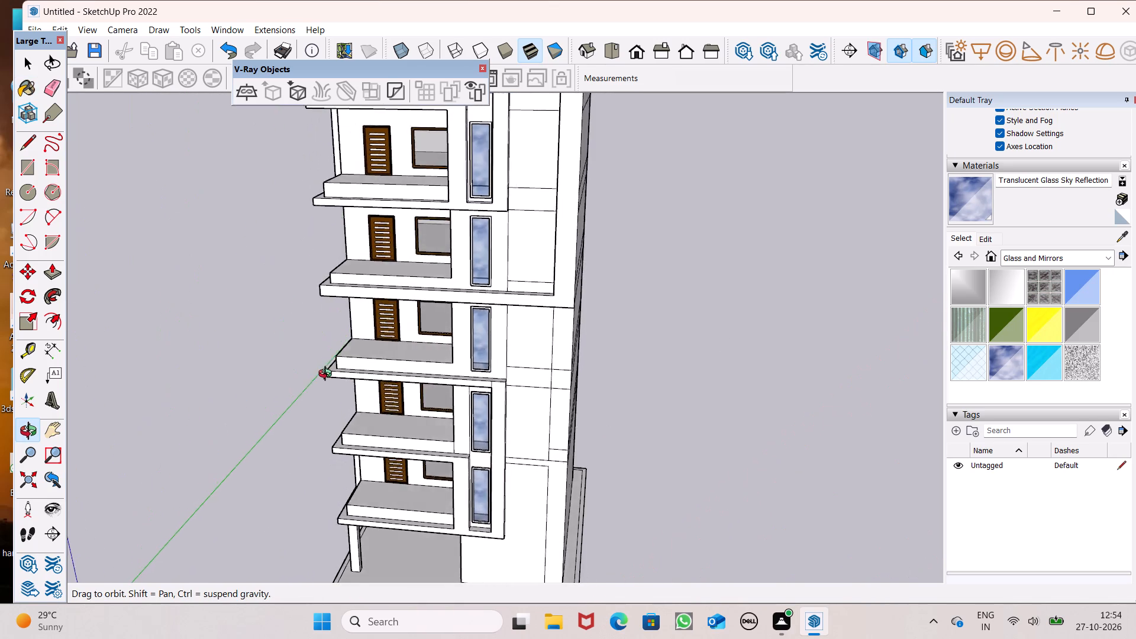
middle_drag(328, 375, 367, 340)
middle_drag(569, 335, 543, 263)
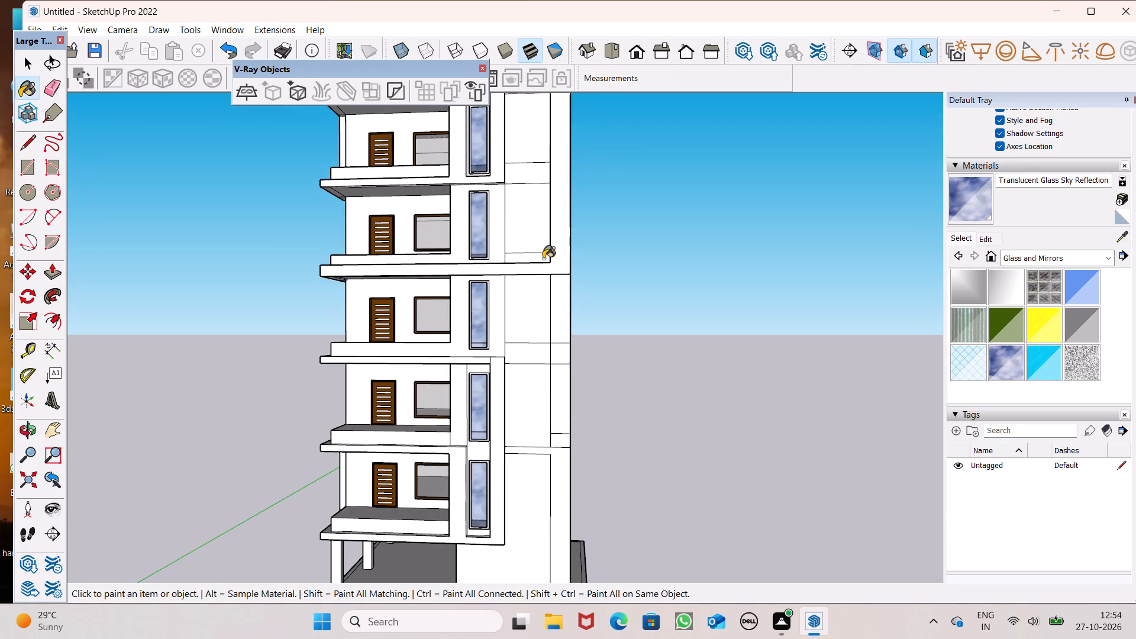
scroll(518, 364, up, 3)
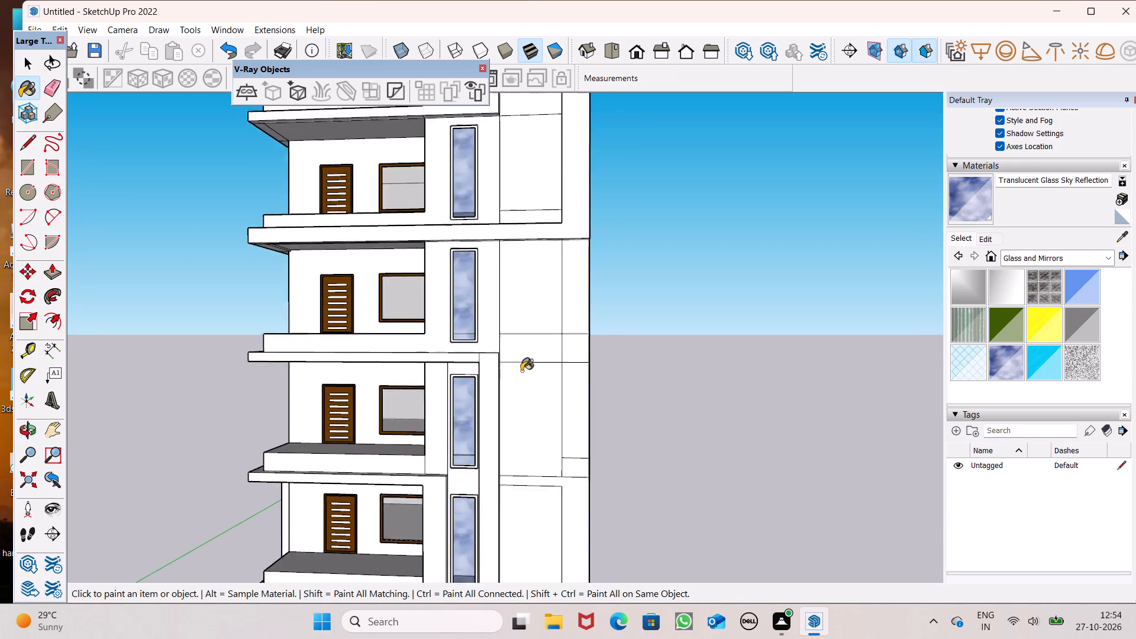
scroll(521, 371, up, 2)
scroll(560, 377, down, 5)
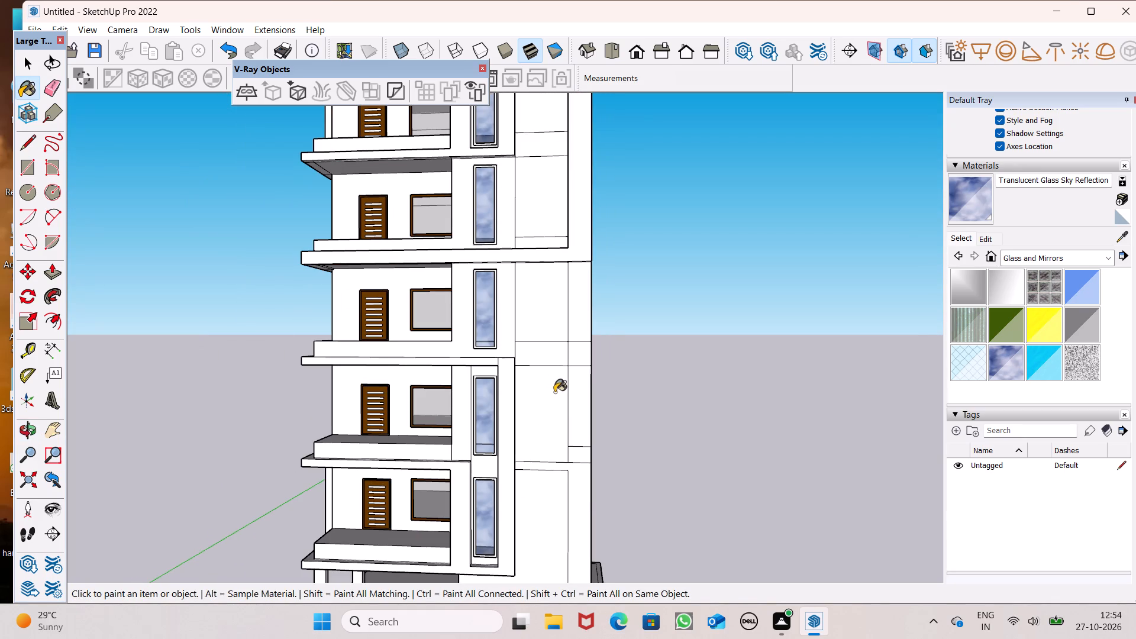
scroll(492, 374, down, 5)
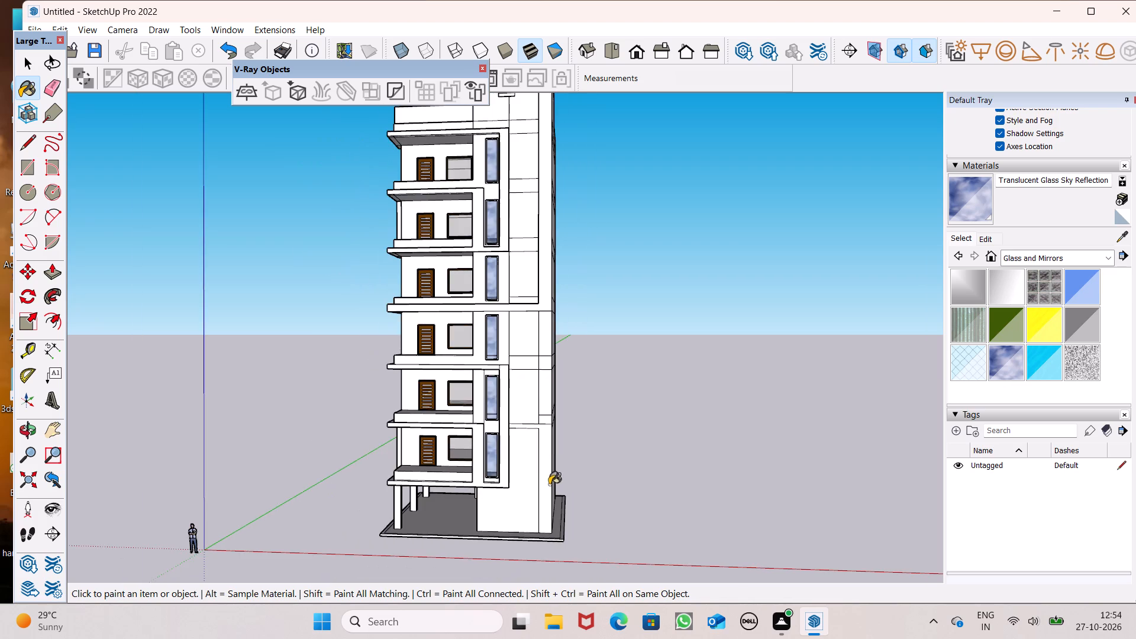
scroll(523, 493, up, 4)
scroll(508, 426, down, 5)
middle_drag(537, 483, 537, 538)
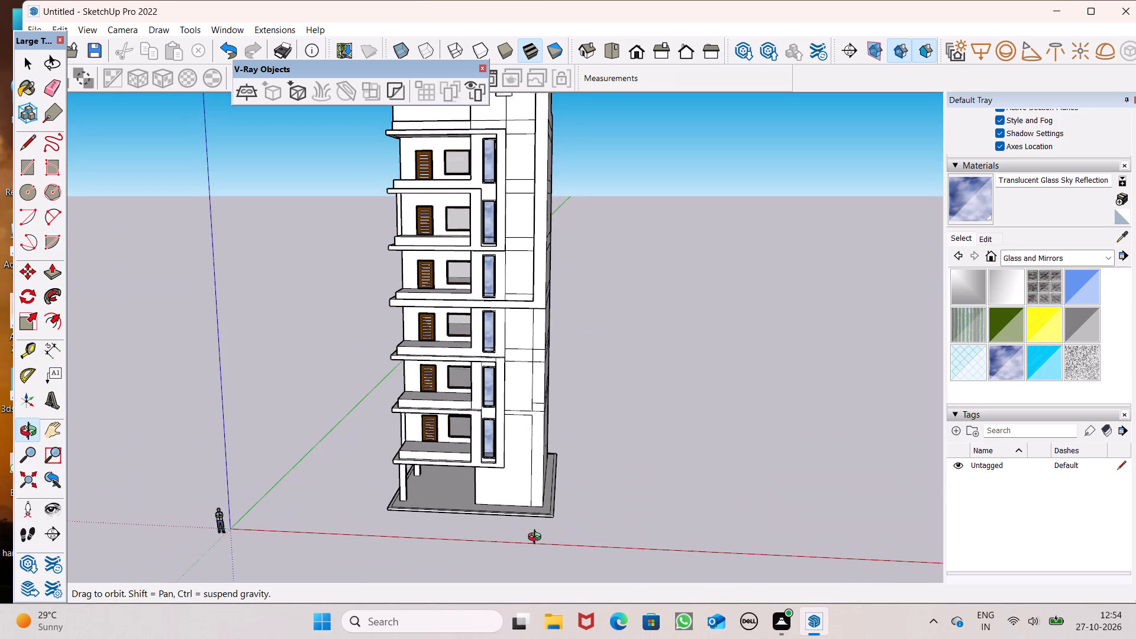
middle_drag(537, 538, 537, 539)
scroll(530, 374, down, 4)
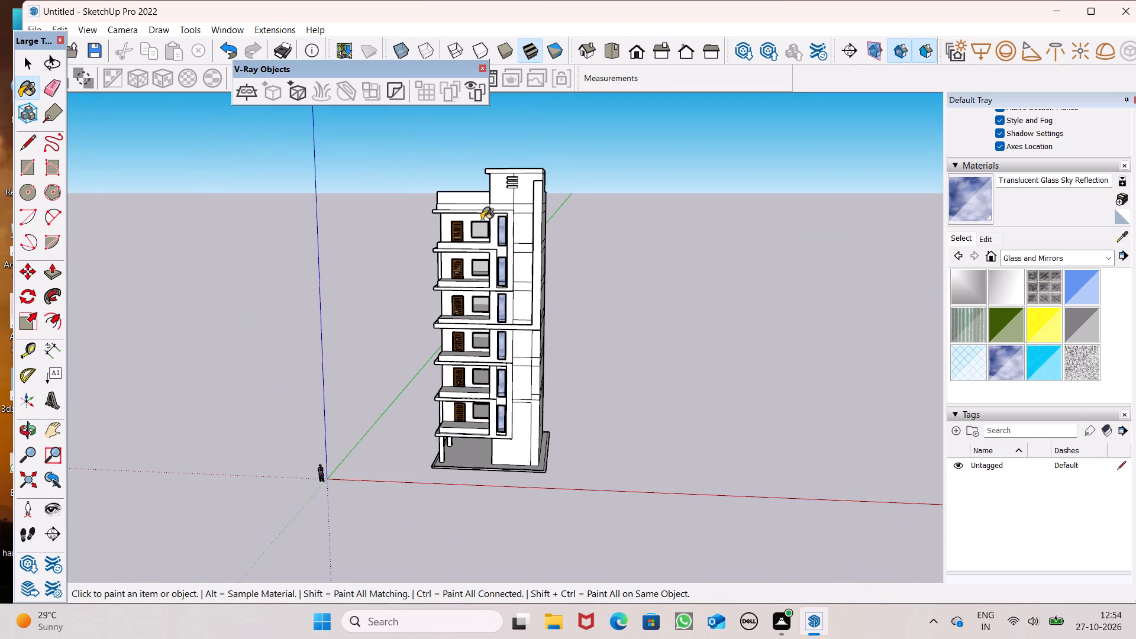
Erase the horizontal floor lines crossing the front wall strip between the tall windows and the vertical fin on the upper floors.
scroll(491, 193, up, 7)
middle_drag(546, 263, 564, 319)
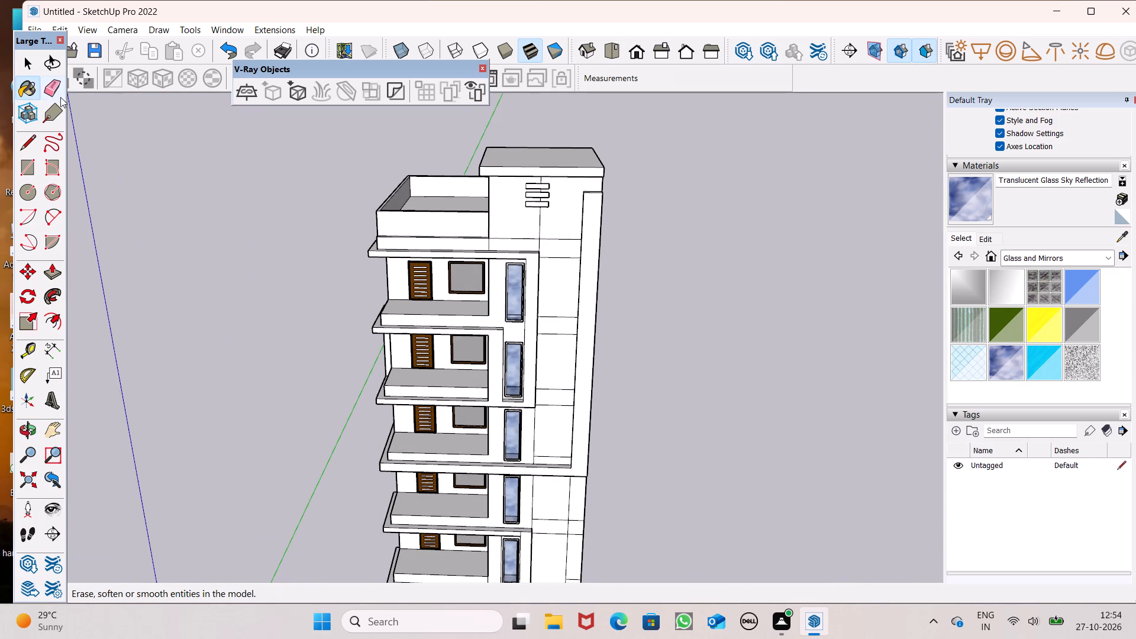
click(48, 85)
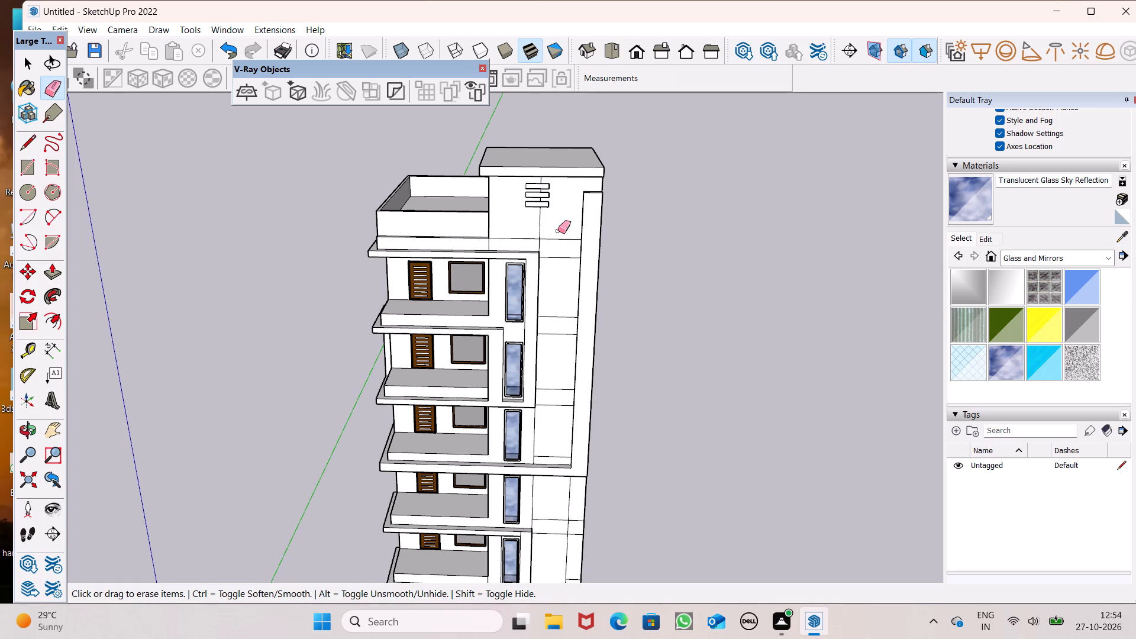
drag(559, 231, 550, 453)
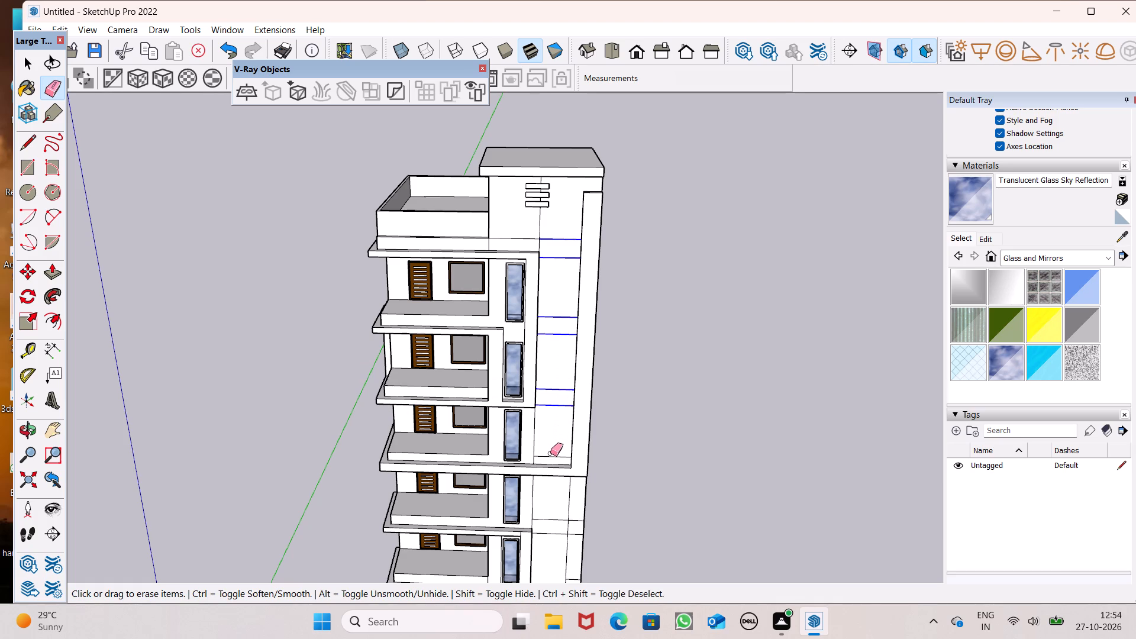
drag(550, 453, 537, 450)
Draw a horizontal line about 6' 5" long from the top balcony frame's upper corner across the front wall to the vertical fin.
scroll(522, 254, up, 7)
scroll(618, 246, up, 3)
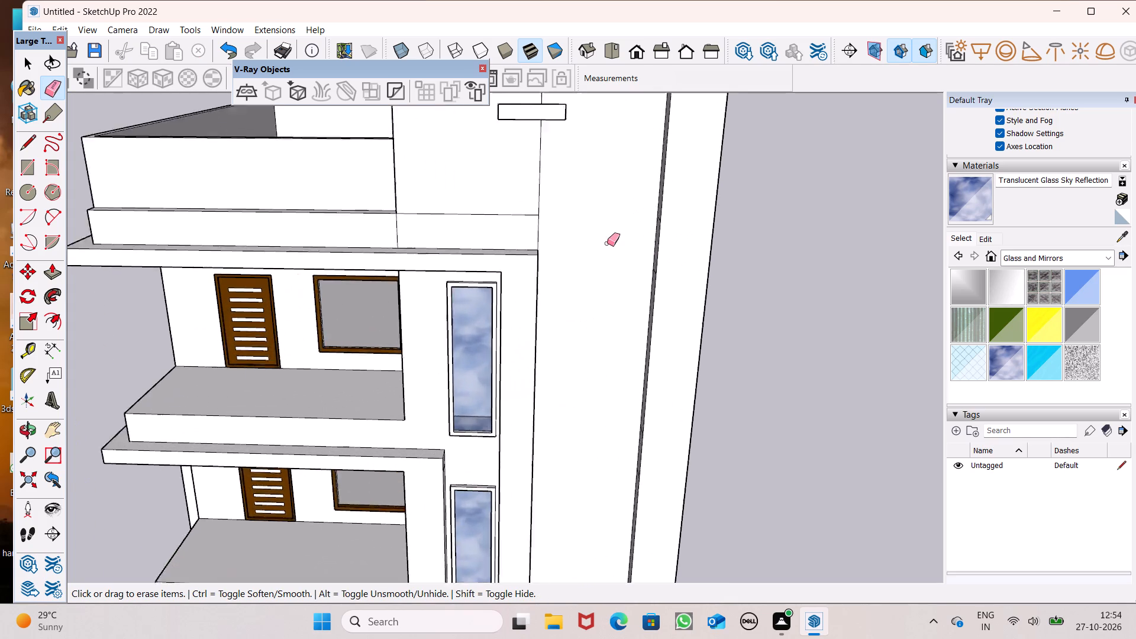
scroll(607, 243, up, 2)
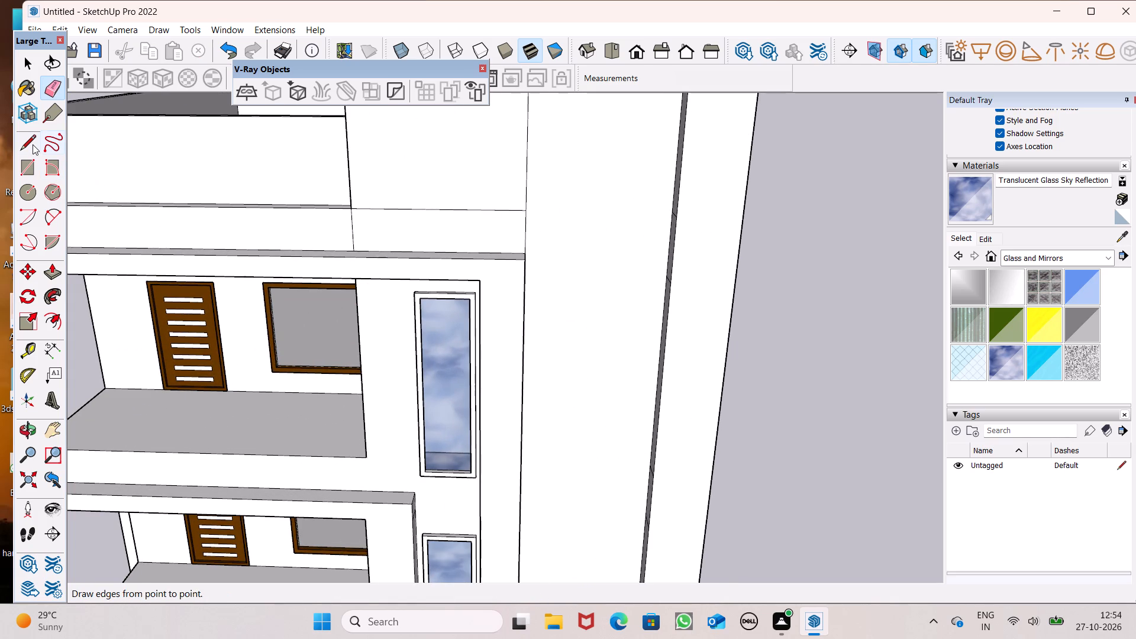
click(33, 144)
middle_drag(577, 359, 524, 343)
scroll(577, 359, up, 1)
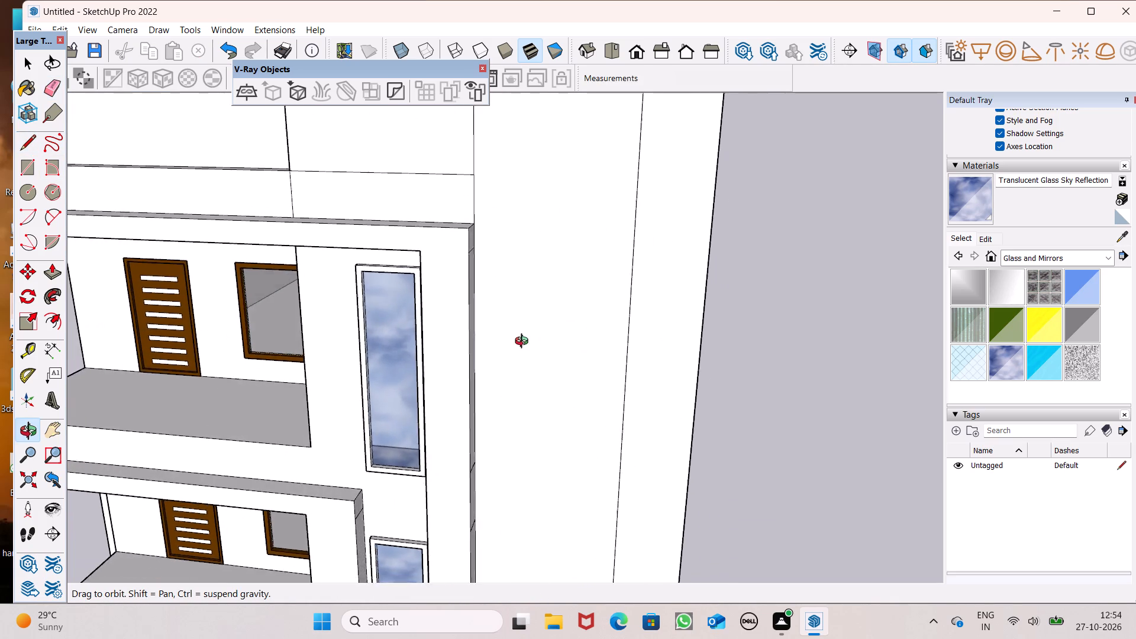
middle_drag(524, 343, 447, 337)
scroll(408, 285, up, 6)
scroll(386, 250, down, 3)
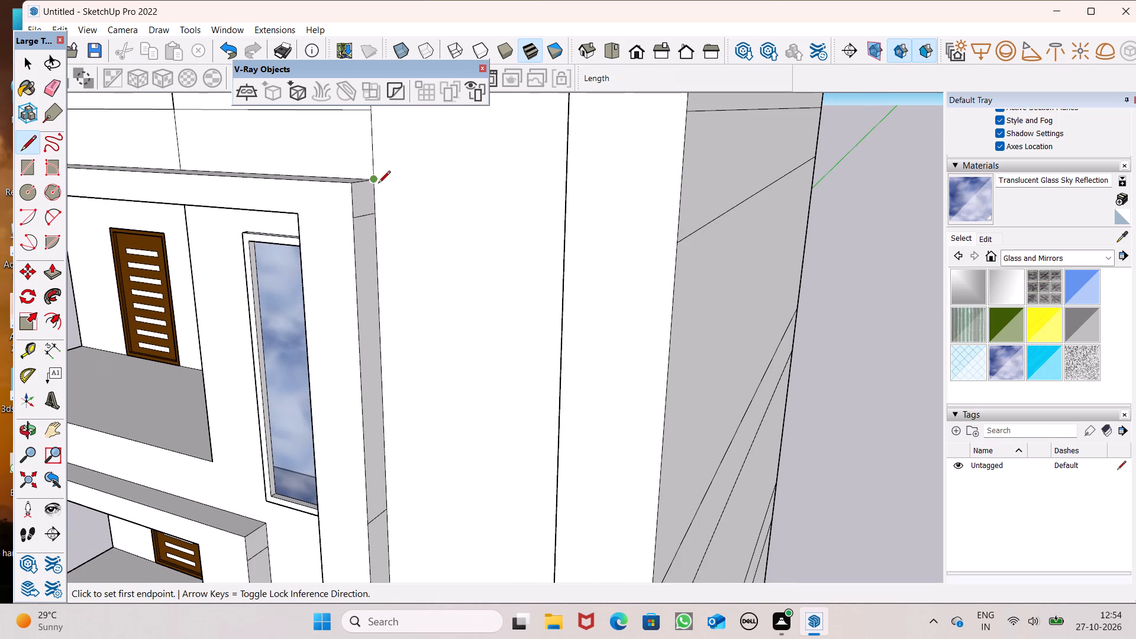
click(377, 183)
middle_drag(547, 217, 708, 252)
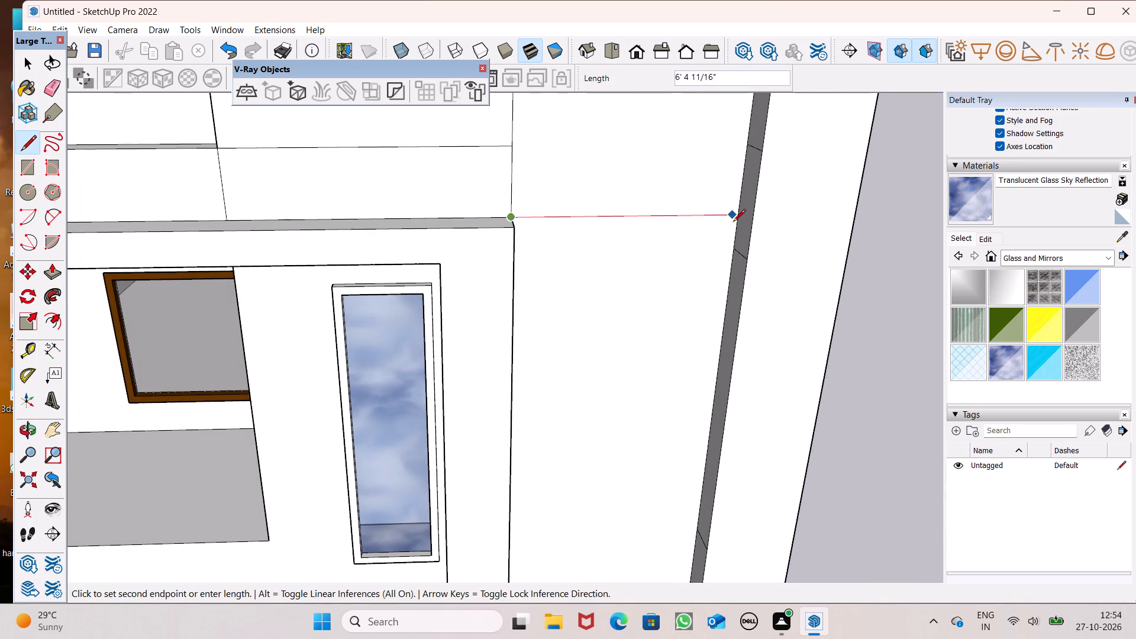
click(736, 221)
Erase the short cross edges on the outer side face of the projecting frame around the top tall windows.
click(51, 93)
middle_drag(477, 390, 274, 405)
scroll(279, 415, up, 6)
drag(396, 146, 399, 179)
scroll(436, 300, down, 7)
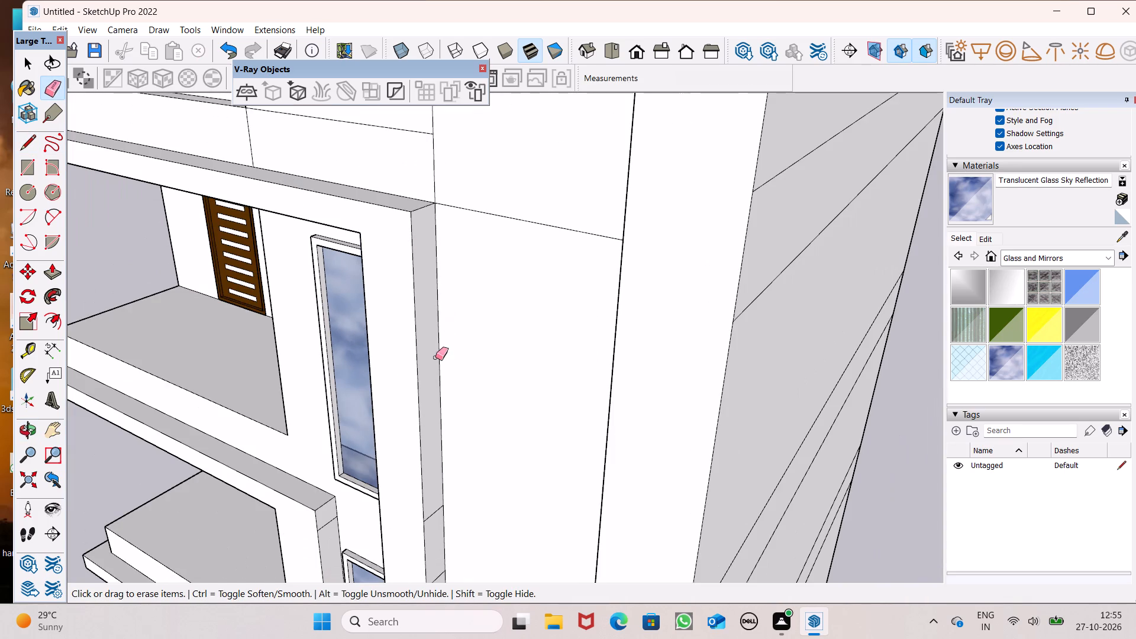
drag(432, 517, 437, 498)
scroll(432, 397, down, 5)
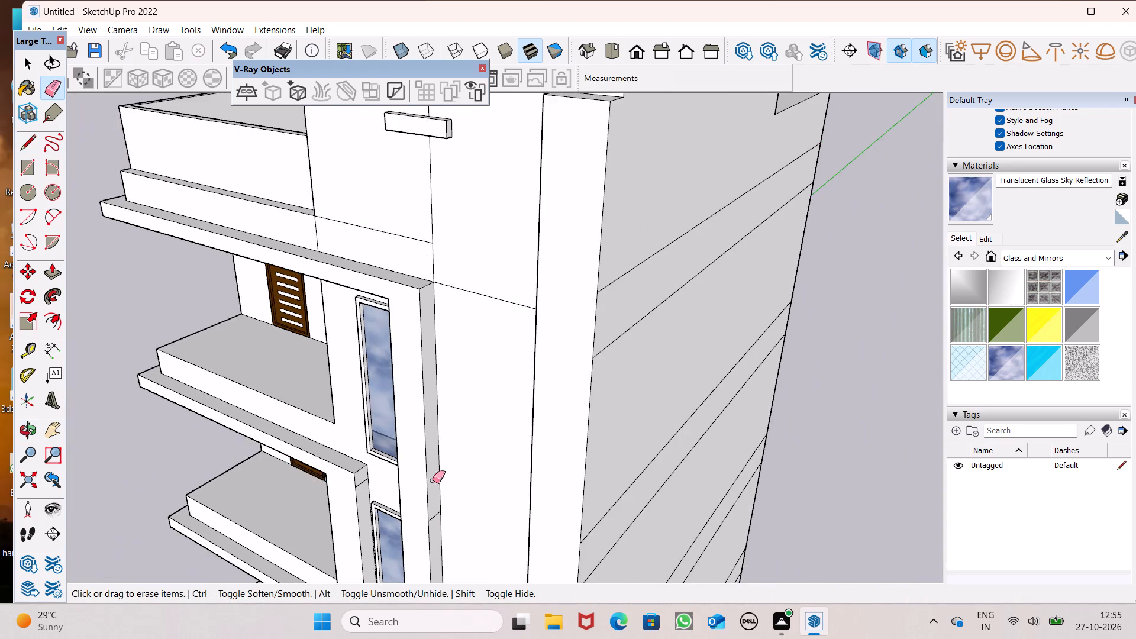
scroll(432, 531, up, 4)
drag(430, 511, 431, 517)
scroll(434, 459, down, 6)
Erase the short cross edges on the vertical fin's inner face from roof level down past the top-floor tall window.
middle_drag(441, 466, 1025, 300)
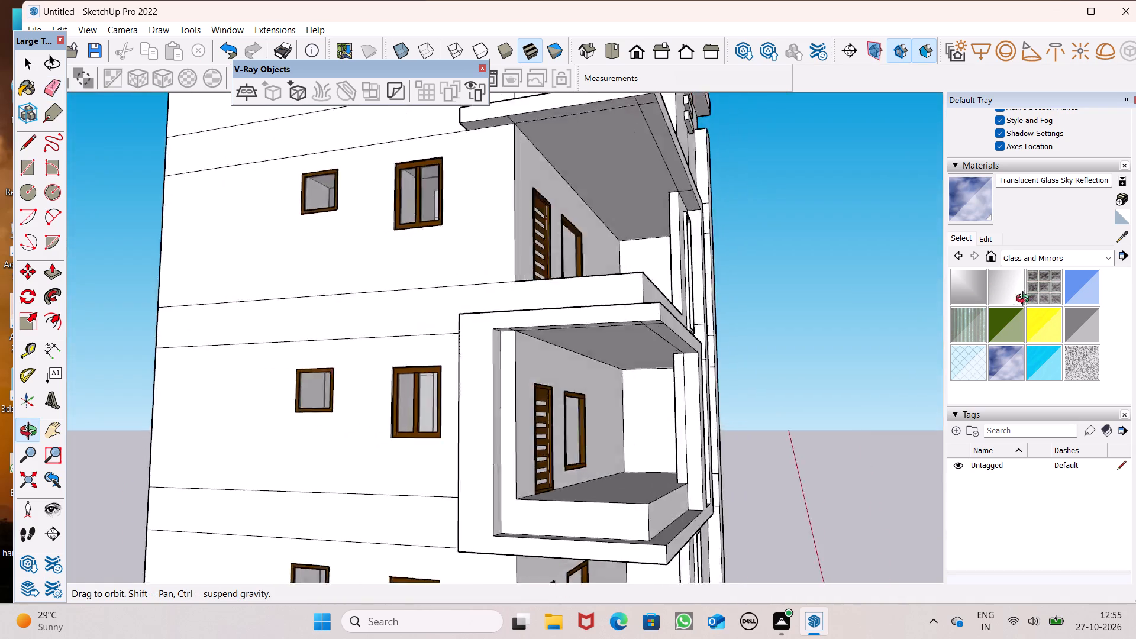
middle_drag(1025, 300, 941, 495)
scroll(703, 483, down, 5)
scroll(723, 297, up, 3)
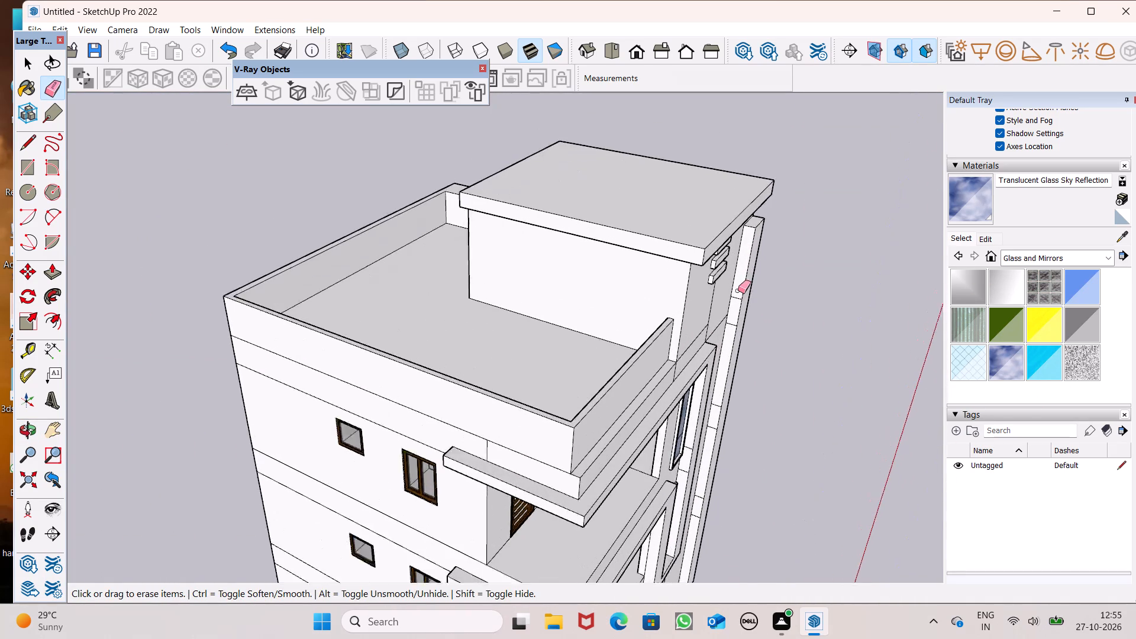
scroll(738, 291, up, 9)
drag(736, 298, 737, 307)
drag(732, 333, 731, 368)
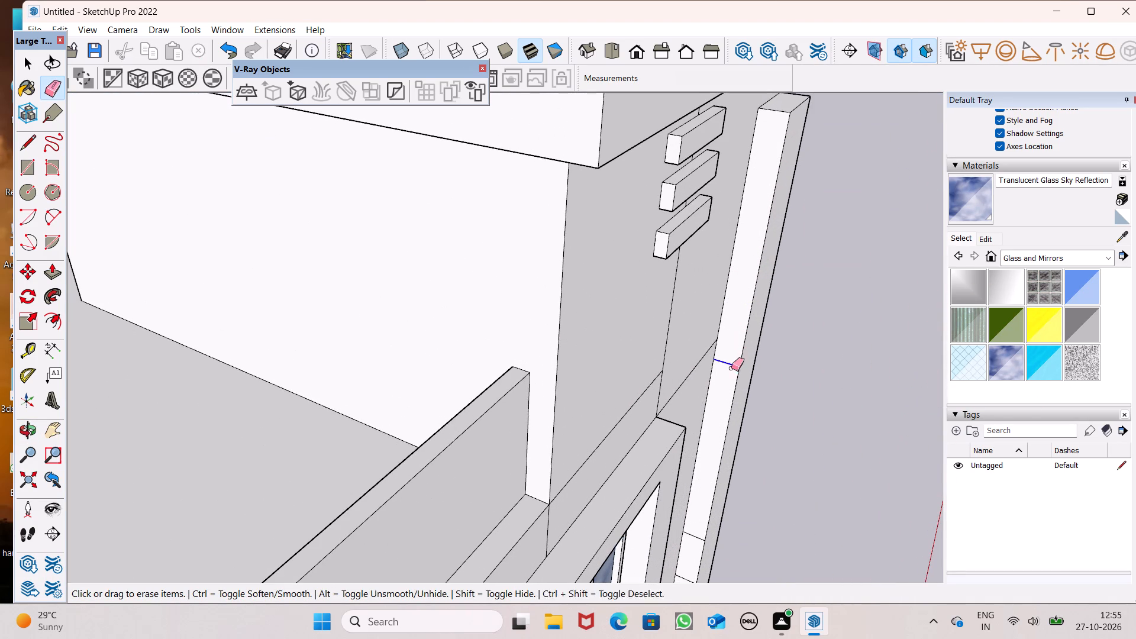
drag(731, 368, 728, 375)
scroll(676, 307, down, 5)
middle_click(705, 422)
scroll(705, 422, up, 1)
scroll(701, 525, up, 11)
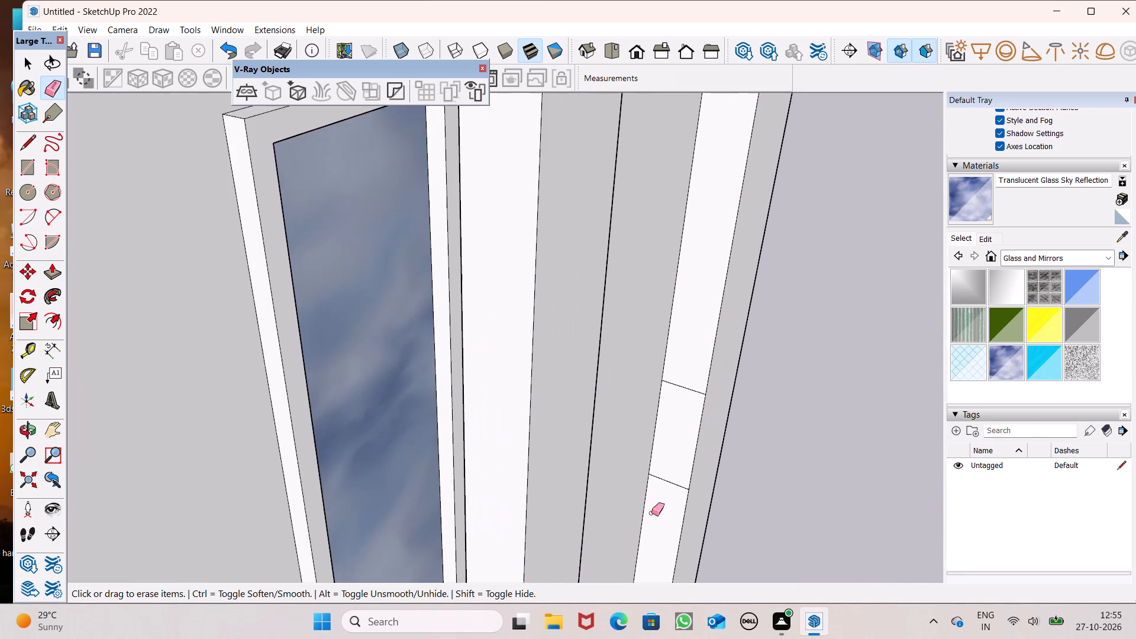
drag(660, 485, 671, 468)
drag(689, 364, 687, 379)
scroll(579, 283, down, 12)
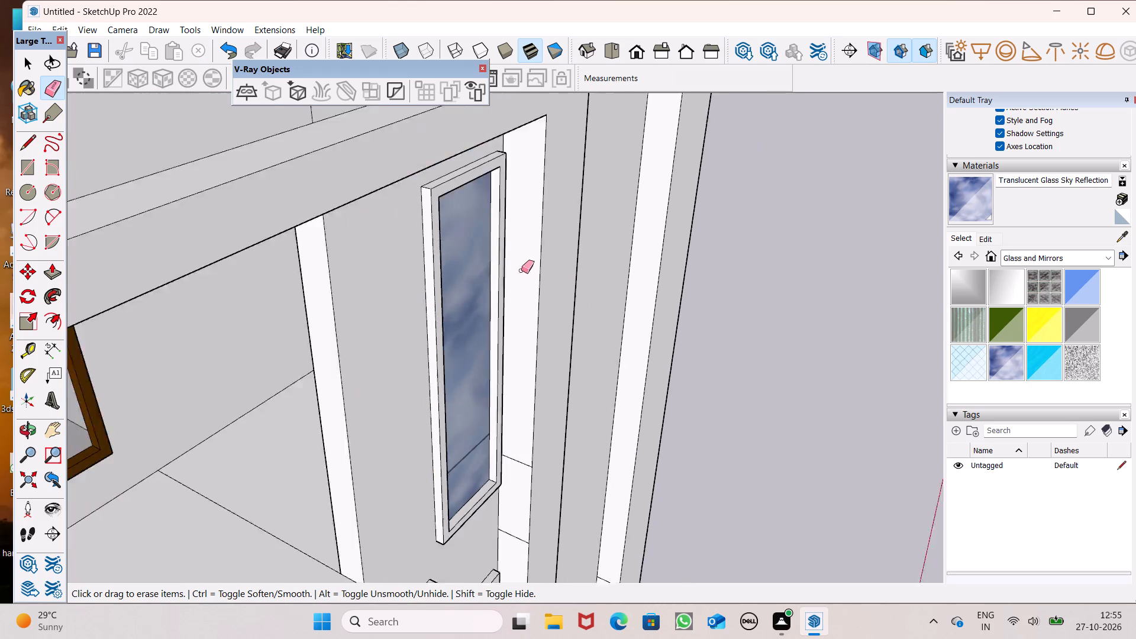
Erase the short cross edges on the projecting frame's inner side and on the fin beside the second tall window from the top.
scroll(521, 270, down, 8)
scroll(559, 476, up, 6)
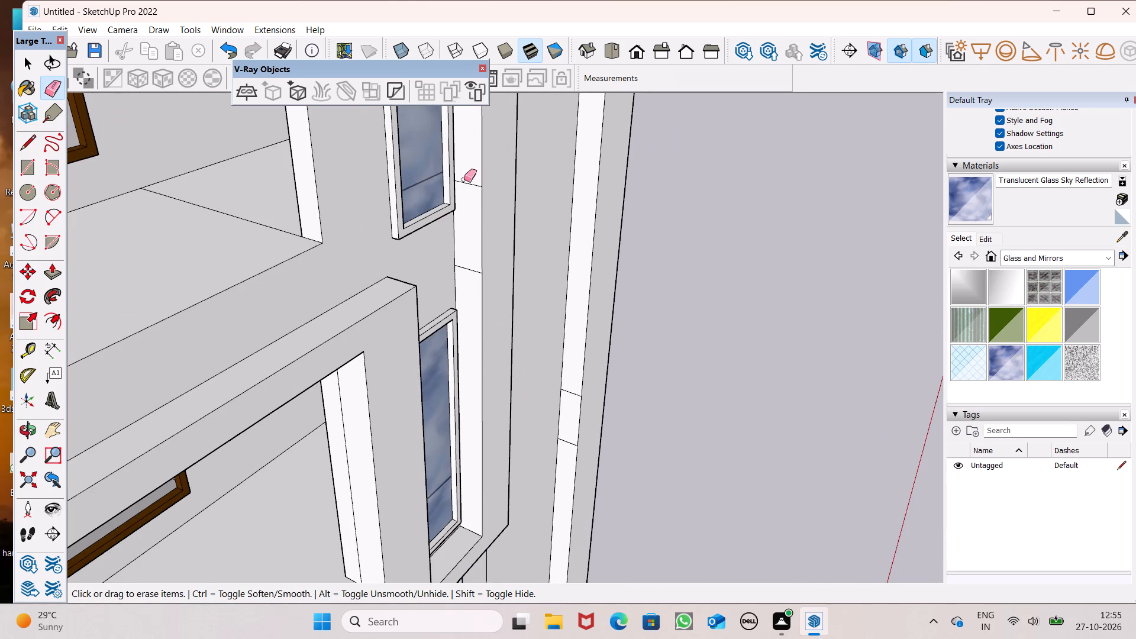
drag(464, 179, 463, 196)
drag(466, 254, 463, 289)
drag(577, 387, 573, 405)
scroll(559, 475, up, 6)
drag(574, 406, 576, 419)
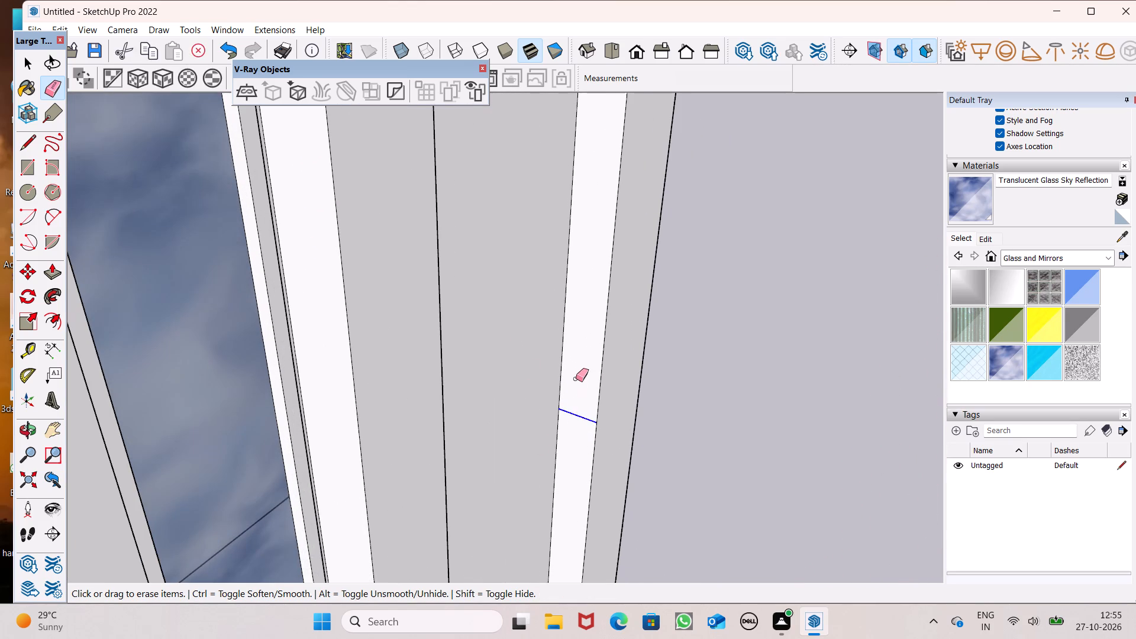
scroll(576, 379, down, 6)
scroll(529, 271, down, 7)
Erase the remaining short cross edge near the bottom of the projecting frame's outer side face.
middle_drag(535, 482, 0, 424)
scroll(541, 406, up, 8)
scroll(417, 317, up, 5)
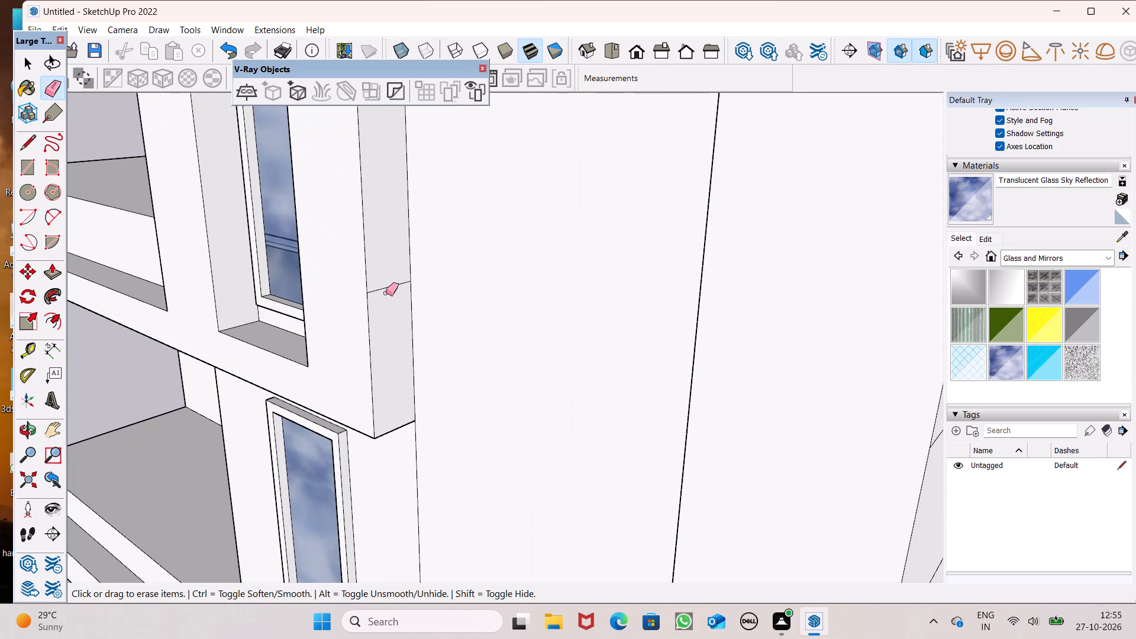
click(386, 290)
drag(386, 283, 385, 296)
scroll(509, 328, down, 5)
scroll(549, 373, down, 5)
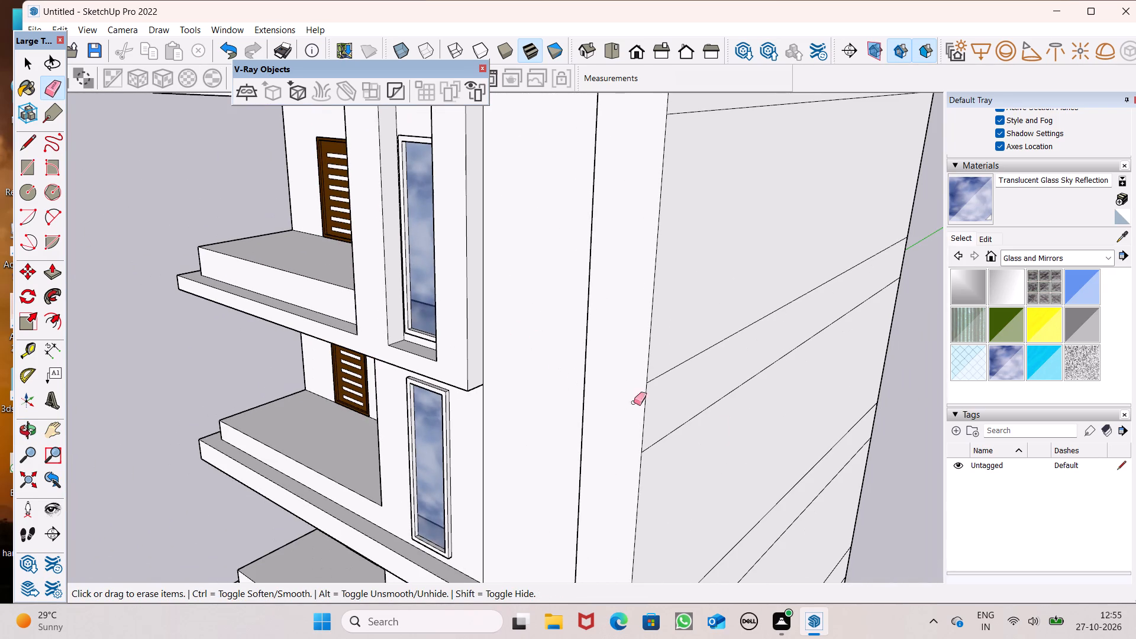
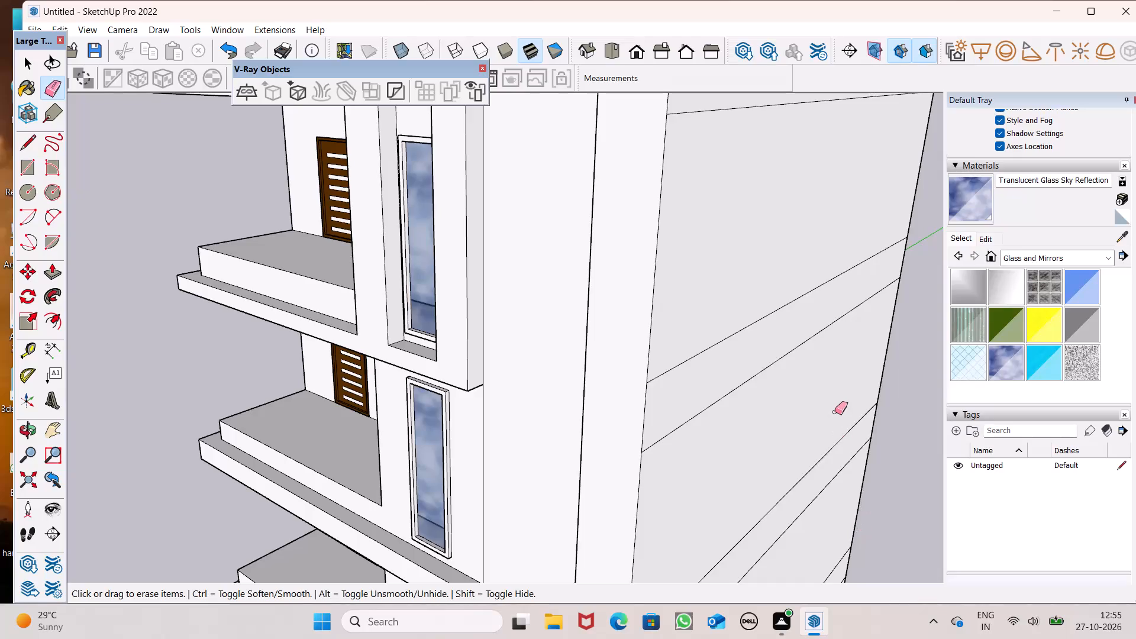
Erase the stray short edge on the side face of the projecting window frame, near its upper corner.
scroll(835, 385, down, 7)
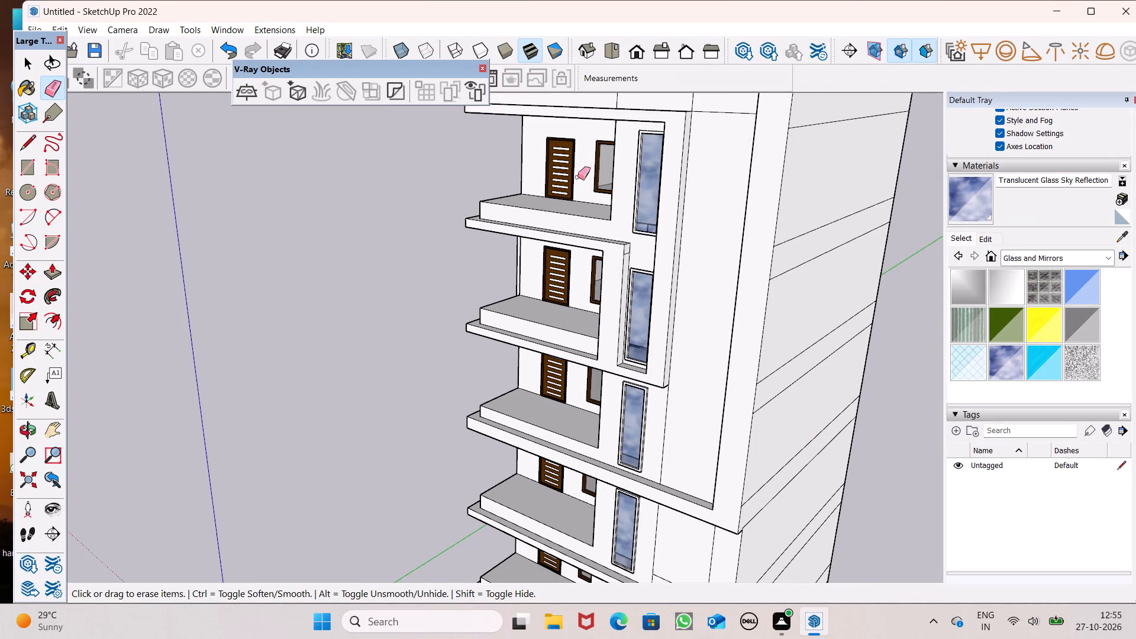
scroll(617, 205, down, 2)
scroll(628, 240, up, 14)
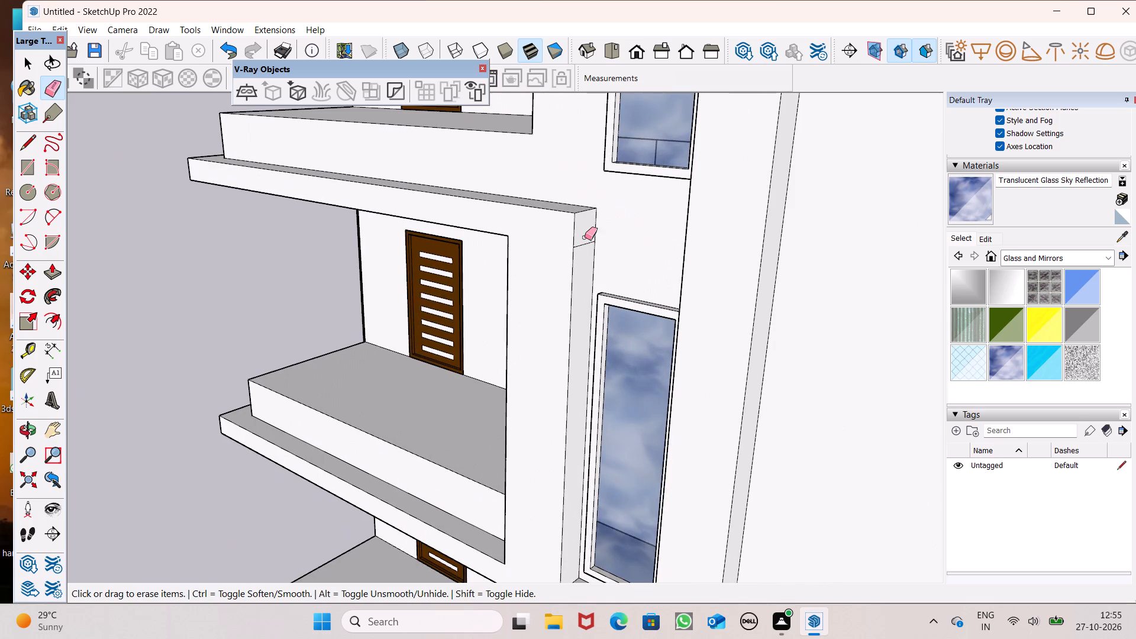
click(581, 240)
click(581, 244)
Inspect the front and side of the lower balcony floors for leftover edges on the blank wall.
scroll(589, 201, down, 6)
scroll(576, 351, down, 2)
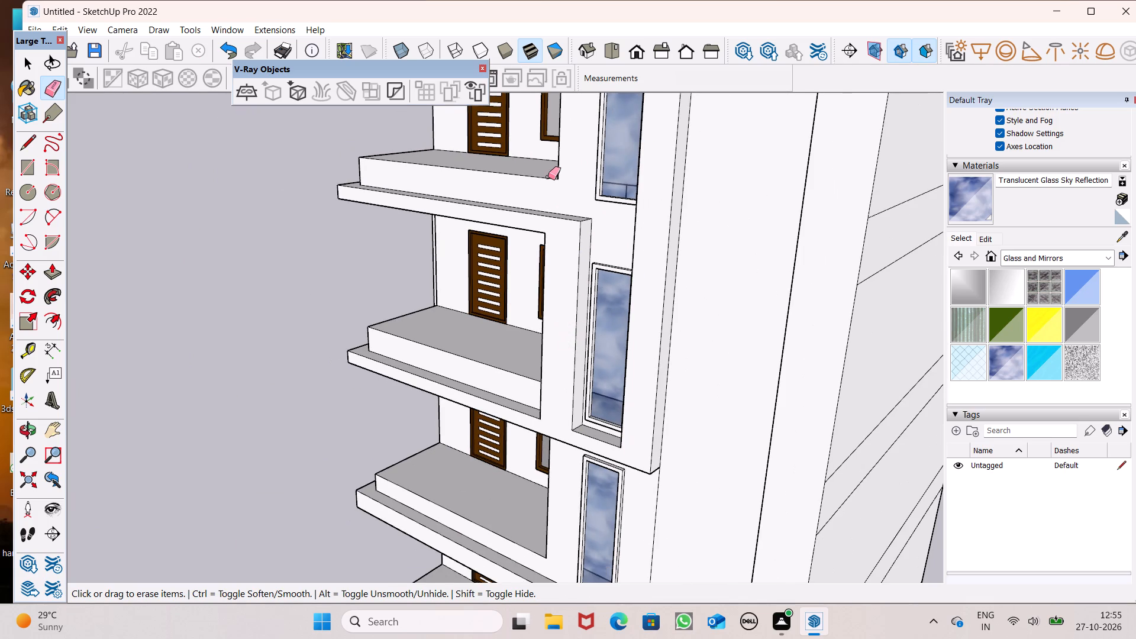
scroll(577, 145, down, 7)
scroll(575, 285, down, 2)
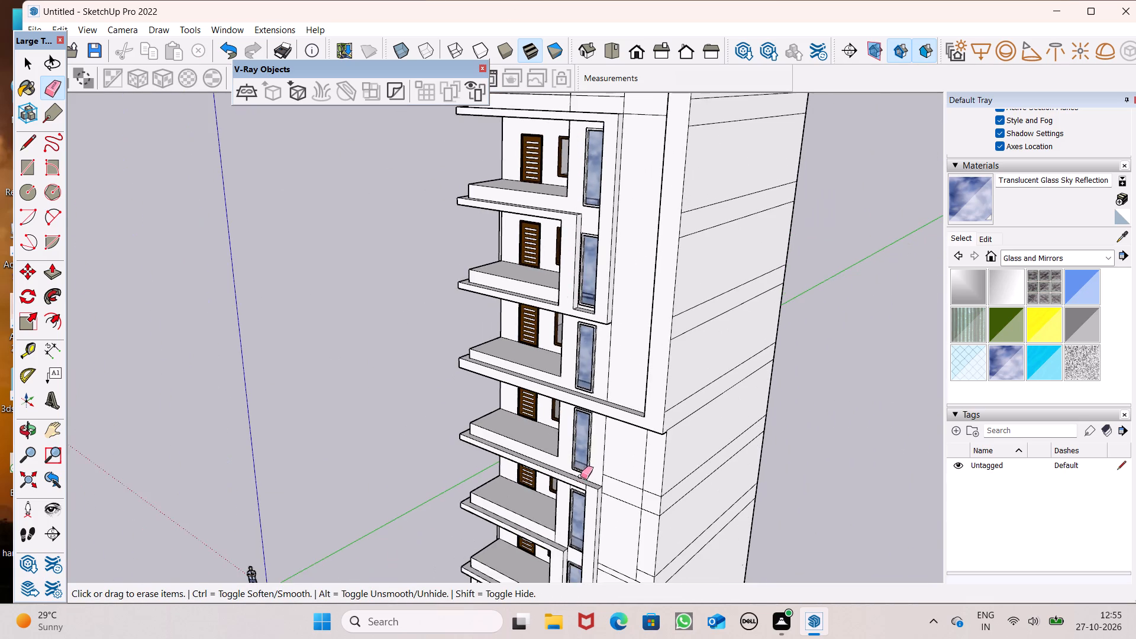
middle_drag(576, 476, 670, 445)
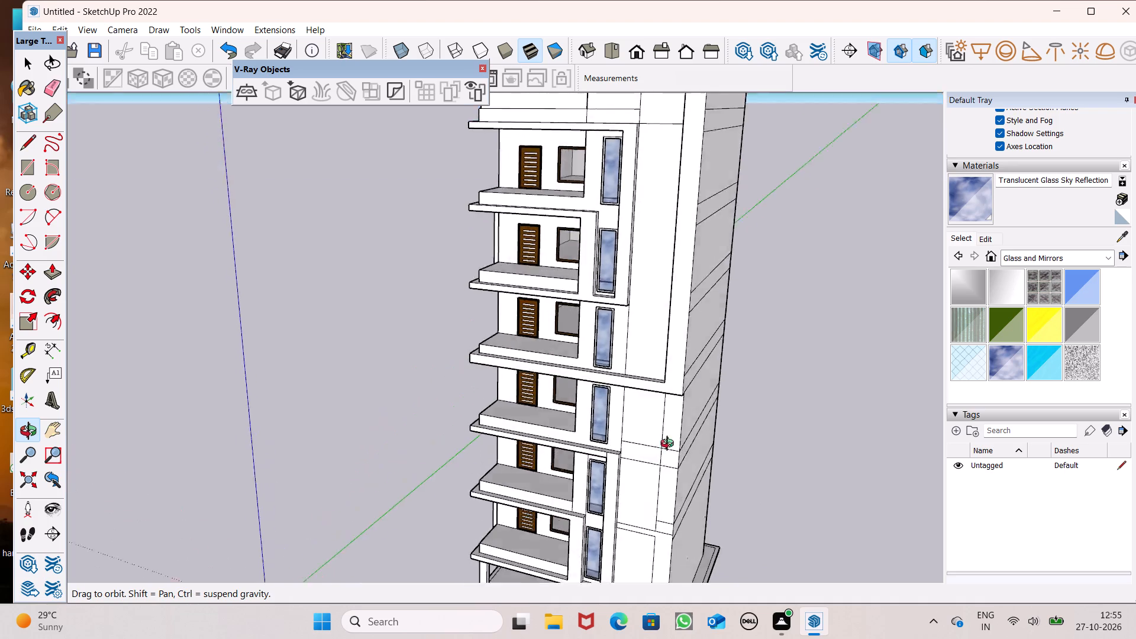
middle_drag(670, 445, 736, 401)
scroll(522, 335, down, 5)
scroll(602, 523, up, 8)
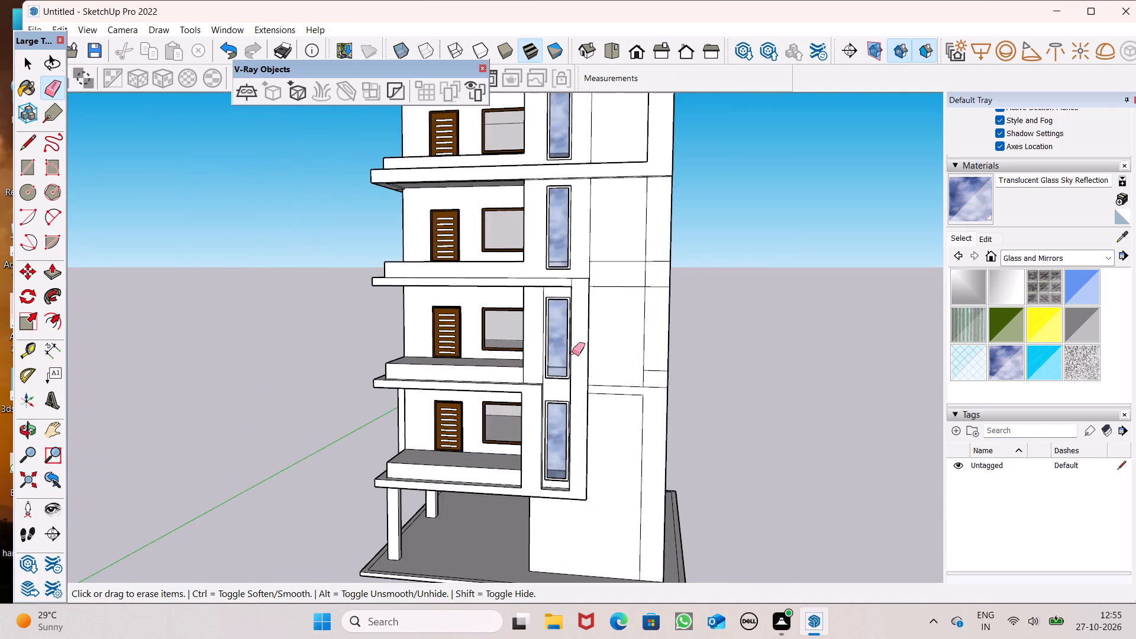
scroll(568, 279, up, 12)
scroll(521, 277, down, 6)
middle_drag(548, 360, 545, 364)
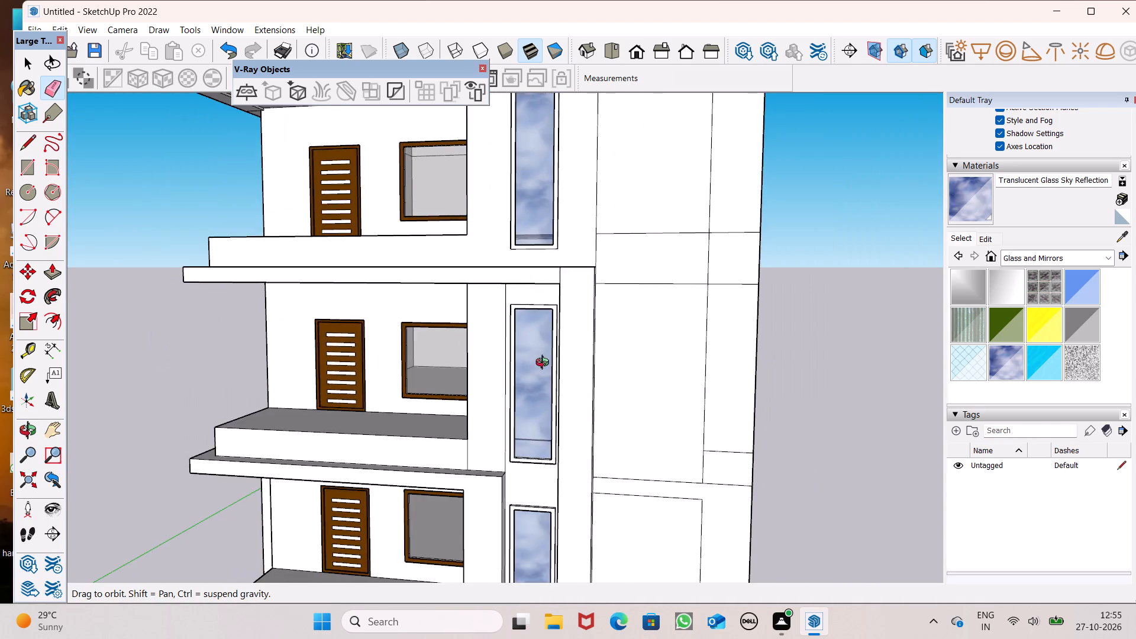
middle_drag(545, 364, 417, 397)
scroll(493, 176, up, 1)
scroll(495, 178, down, 7)
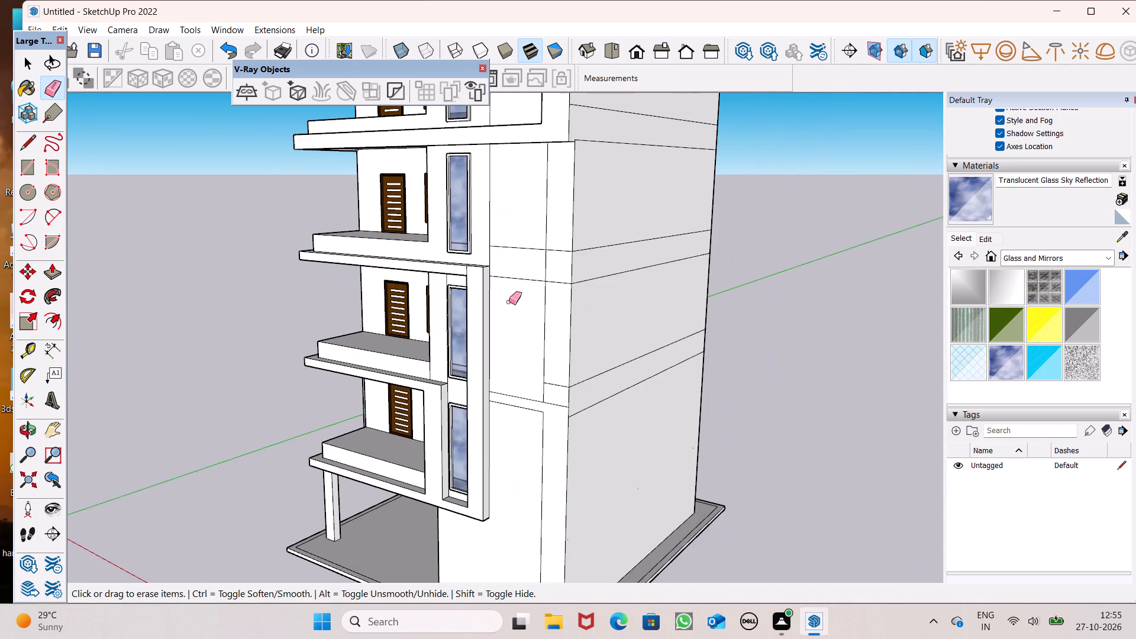
scroll(509, 302, down, 4)
middle_drag(525, 401, 728, 324)
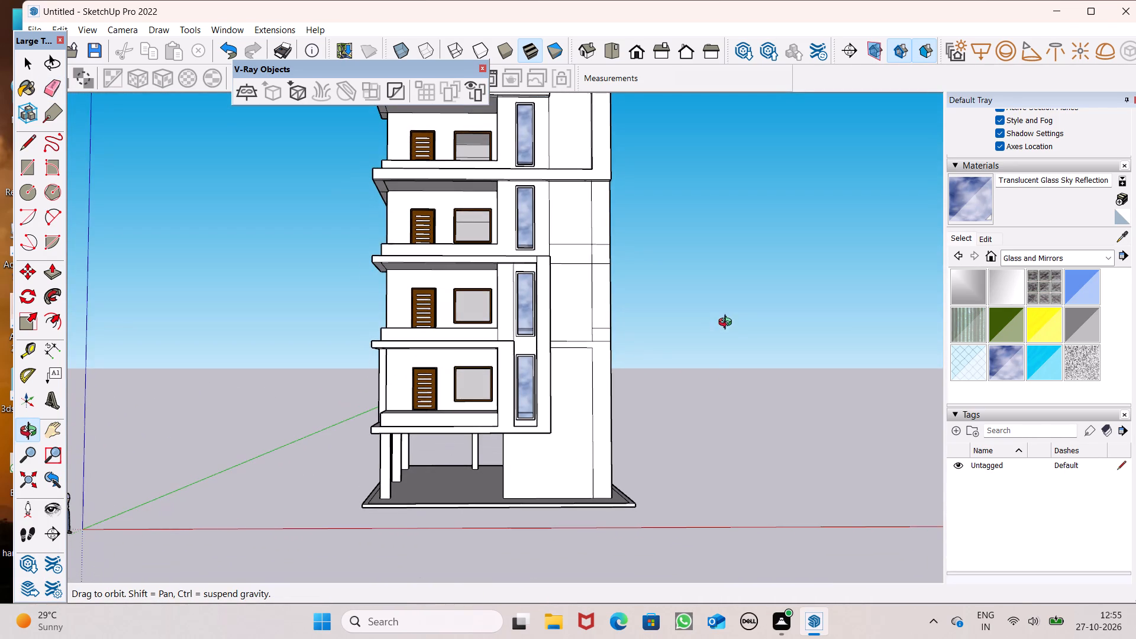
middle_drag(728, 324, 727, 323)
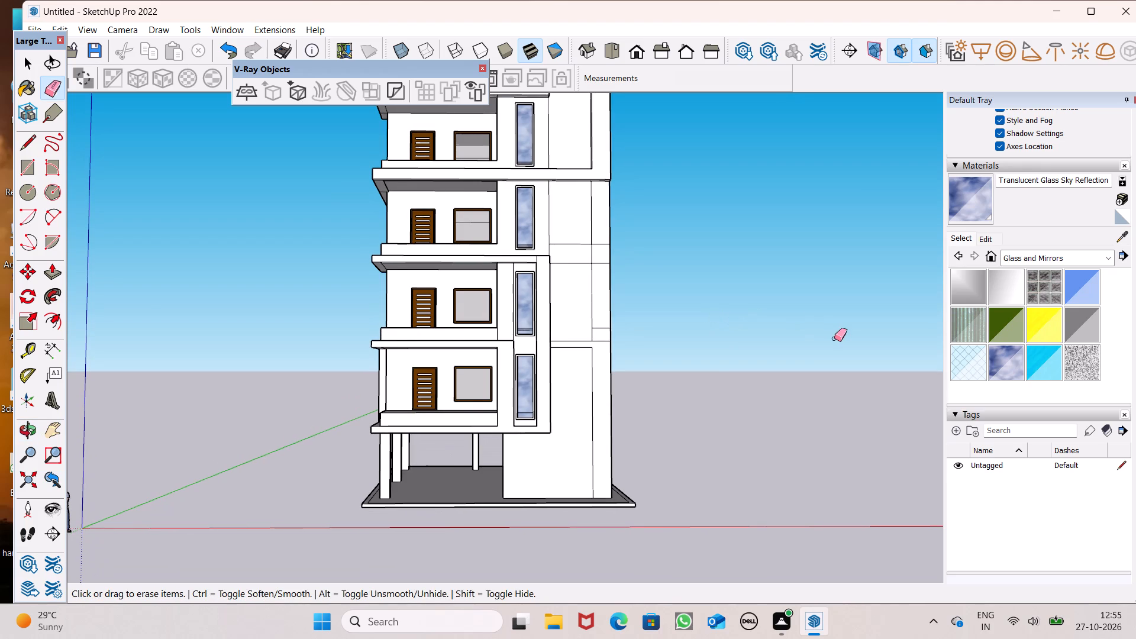
Erase the leftover horizontal floor-line edges crossing the blank front wall and its corner strip beside the lowest window frame.
scroll(816, 330, down, 1)
middle_drag(793, 338, 776, 469)
scroll(693, 404, up, 7)
scroll(585, 335, up, 4)
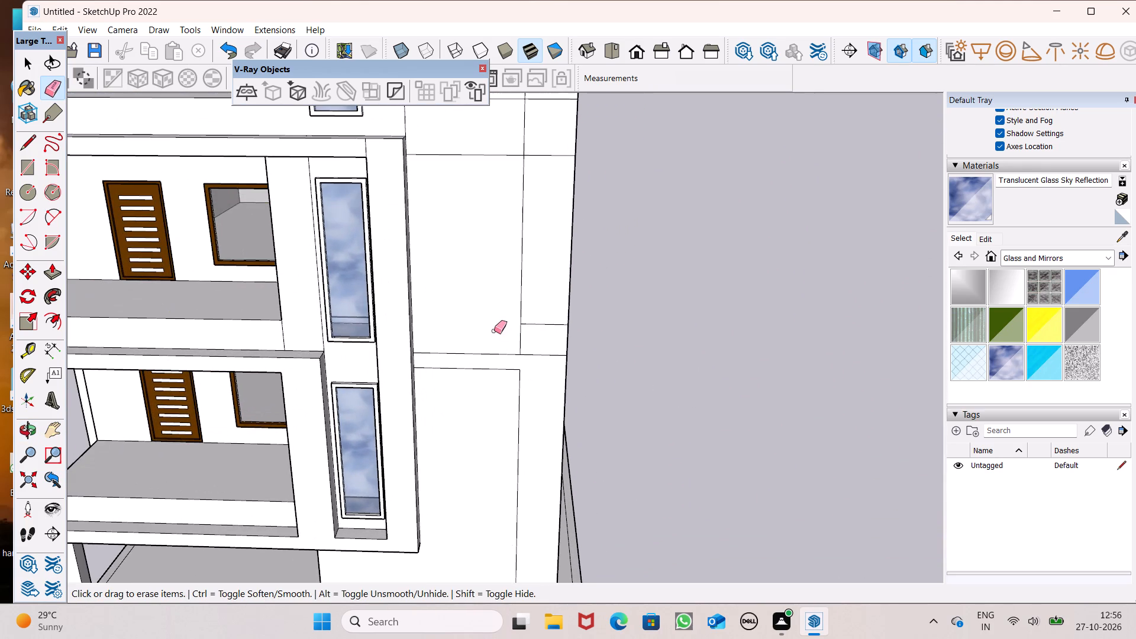
drag(544, 318, 546, 362)
scroll(533, 378, down, 7)
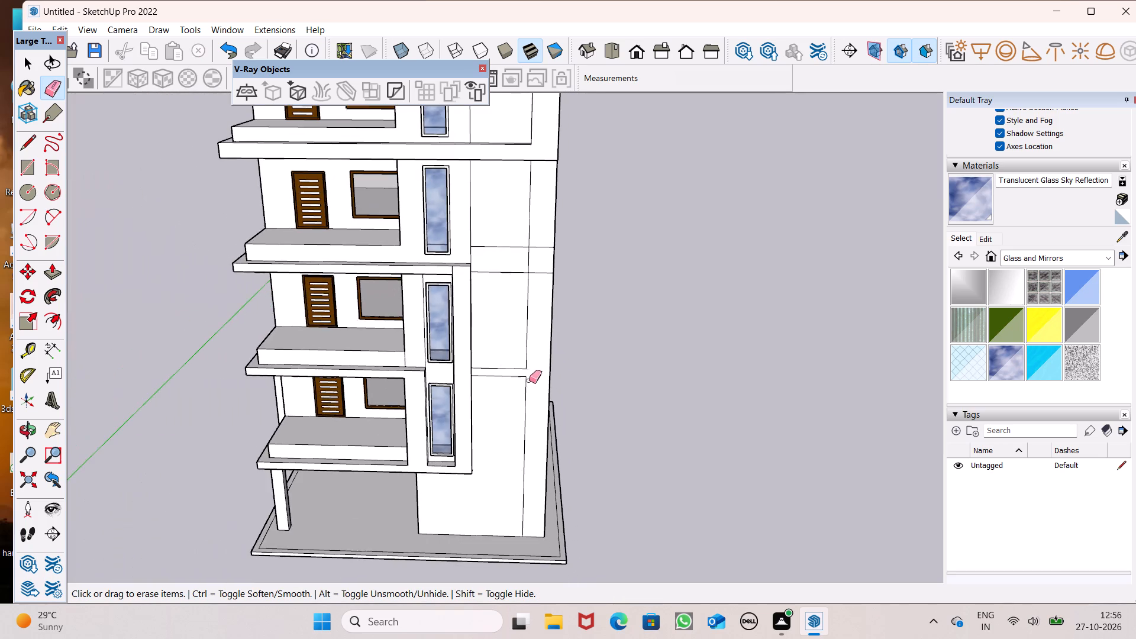
scroll(504, 231, up, 7)
drag(512, 253, 514, 269)
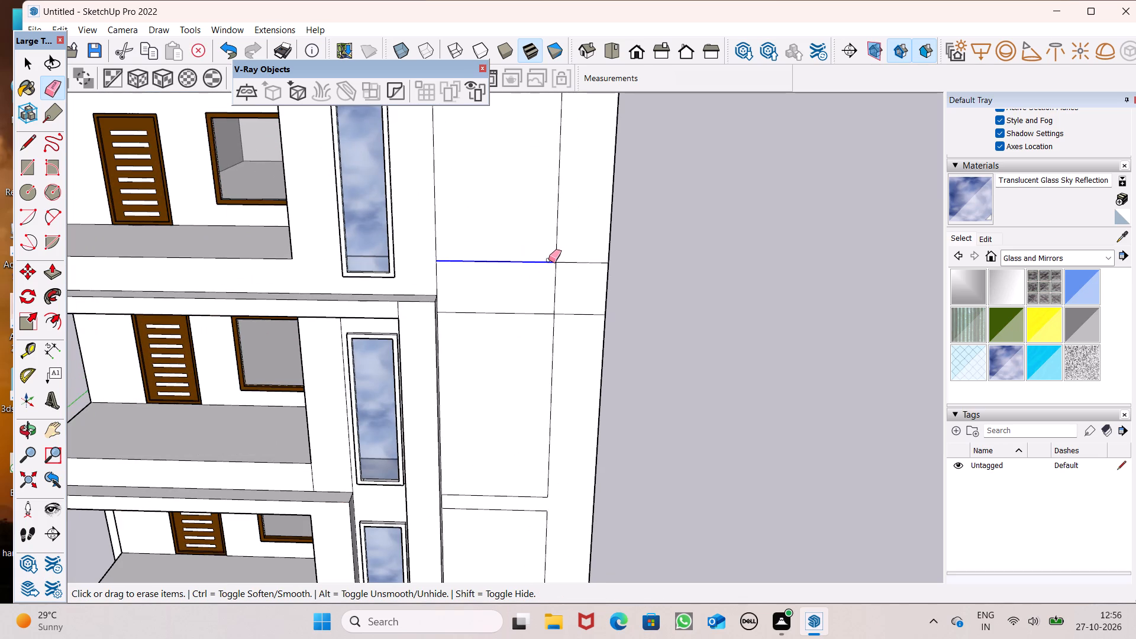
drag(572, 256, 576, 264)
drag(580, 311, 581, 331)
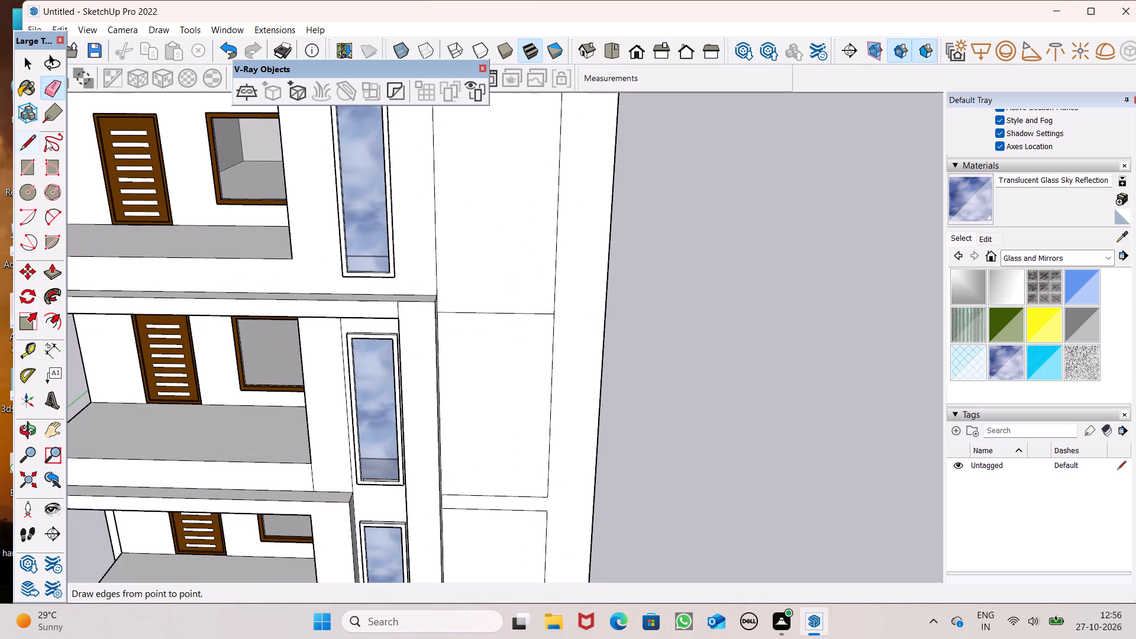
Draw a line from the lowest projecting frame's top outer corner across the blank wall to the building's corner edge.
click(34, 138)
scroll(257, 316, up, 1)
middle_drag(257, 314, 143, 336)
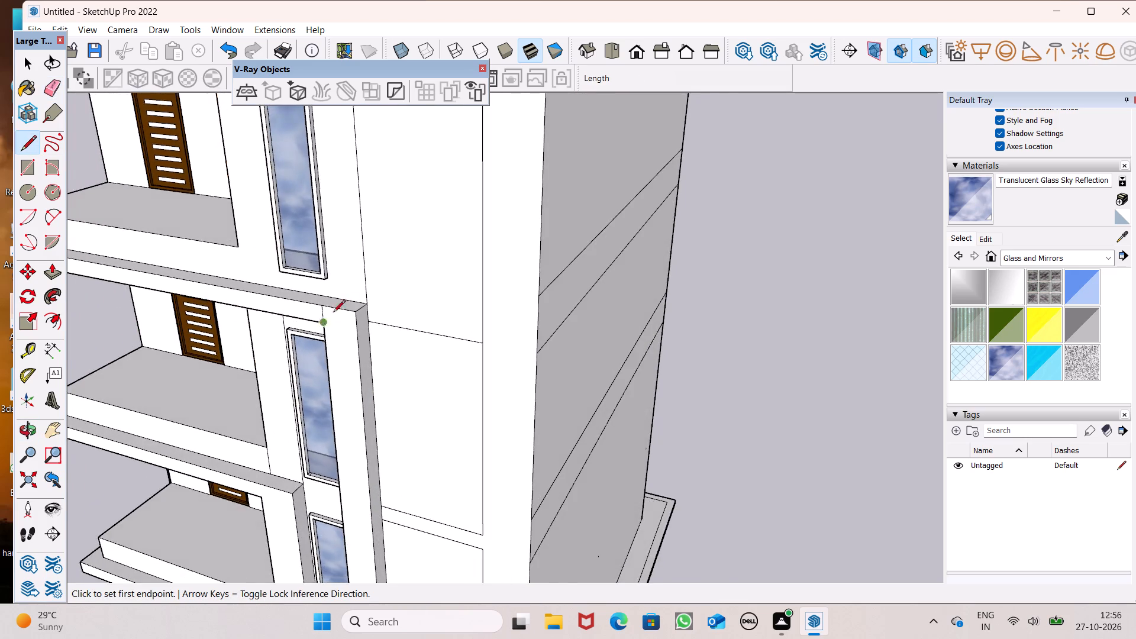
scroll(347, 310, up, 5)
click(376, 302)
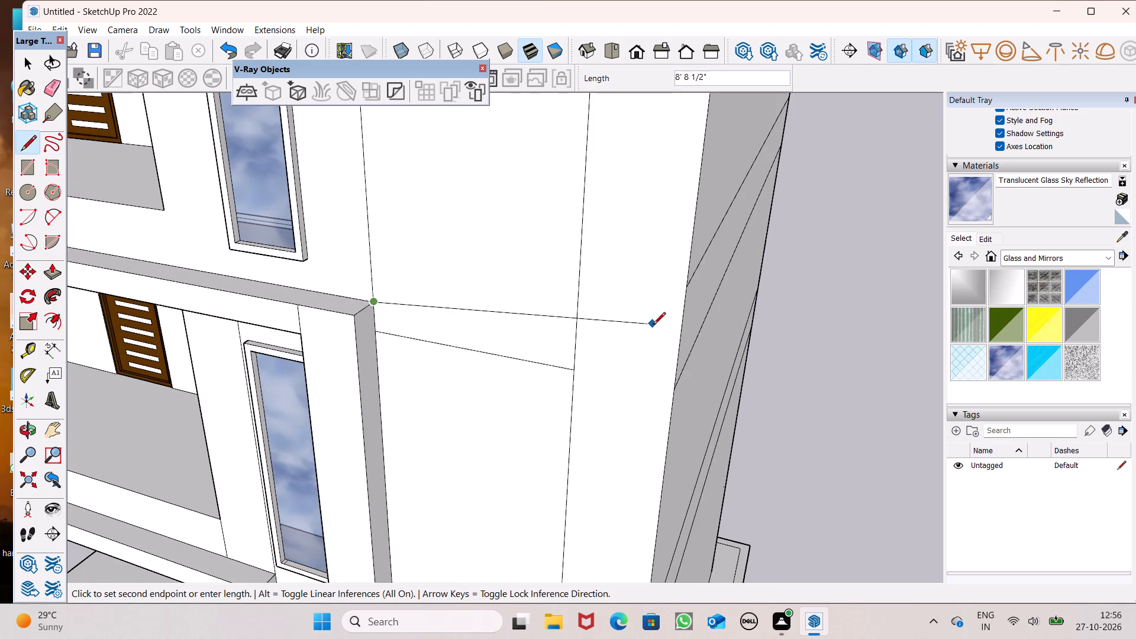
click(677, 351)
scroll(580, 282, down, 4)
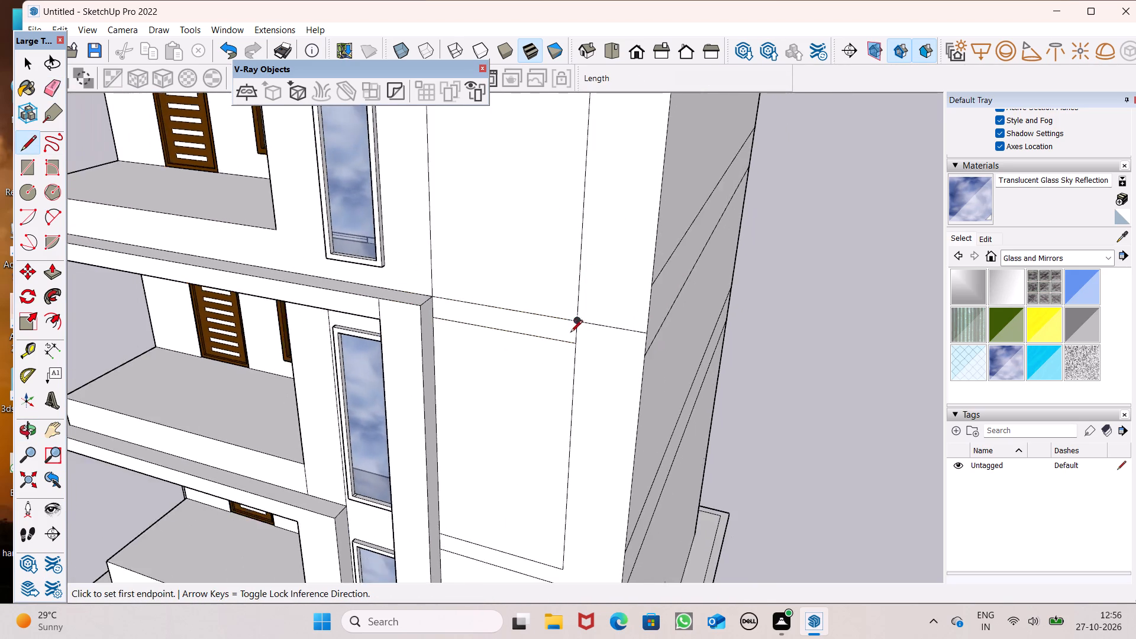
Merge the two stacked wall panels by bridging their gap with a 1' vertical edge and erasing the two horizontal edges between them.
middle_drag(572, 334, 677, 212)
scroll(676, 212, up, 1)
scroll(530, 259, down, 6)
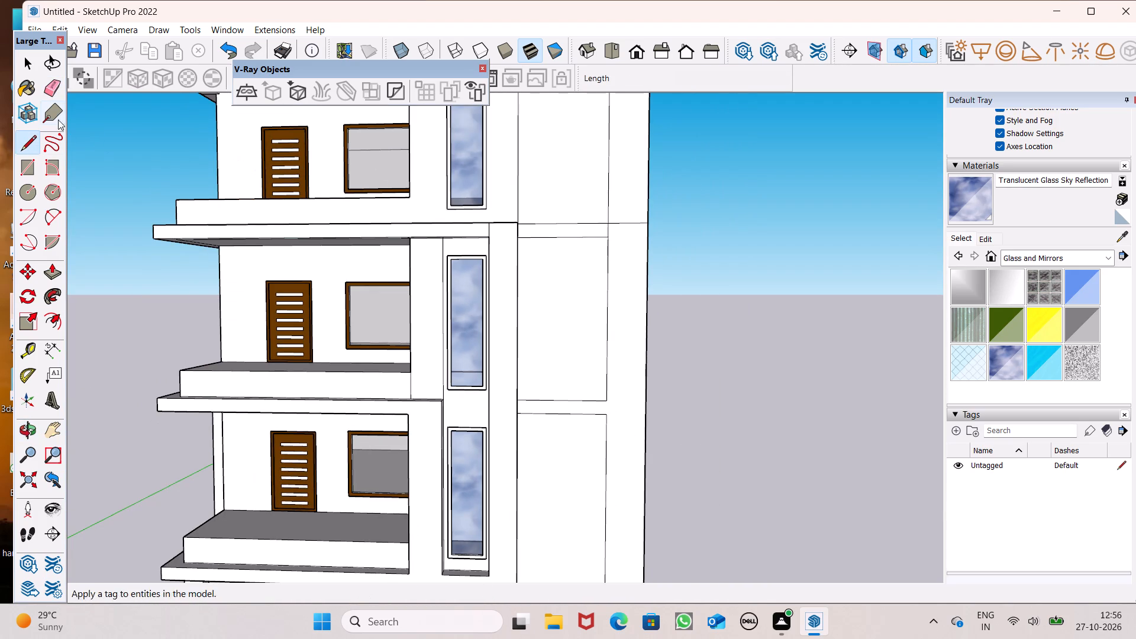
scroll(606, 410, up, 6)
click(607, 392)
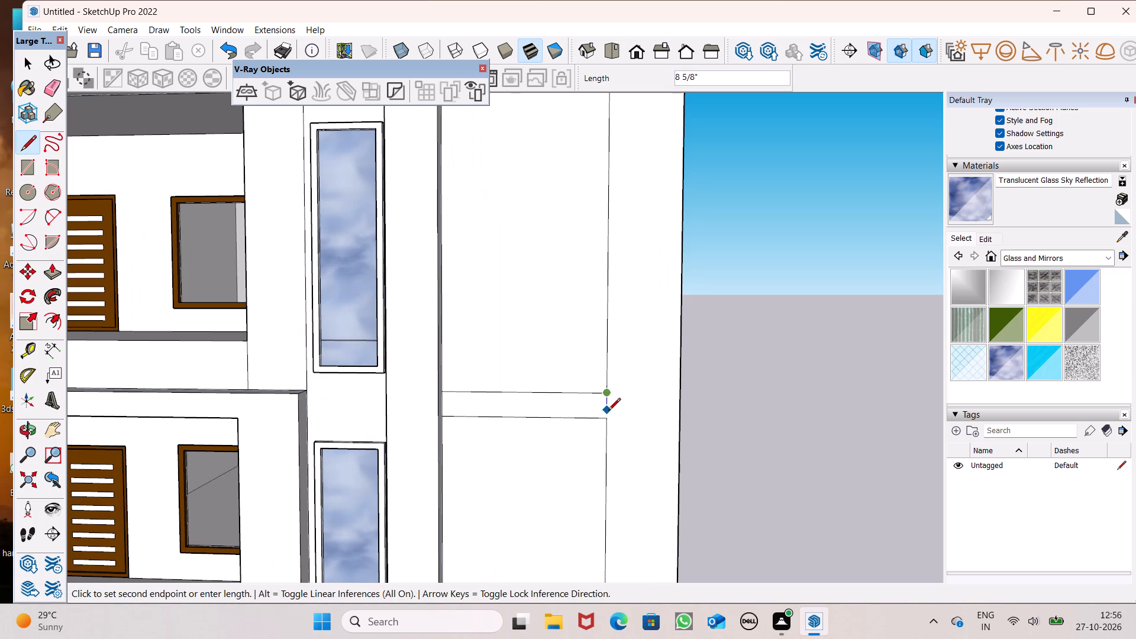
click(608, 417)
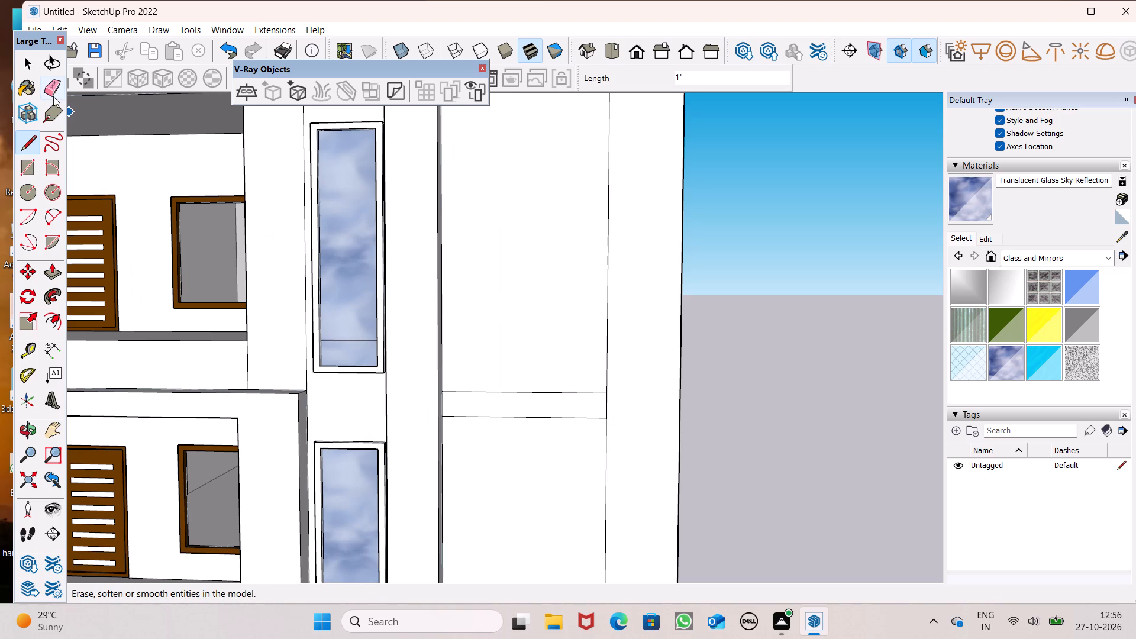
click(53, 96)
drag(523, 392, 528, 417)
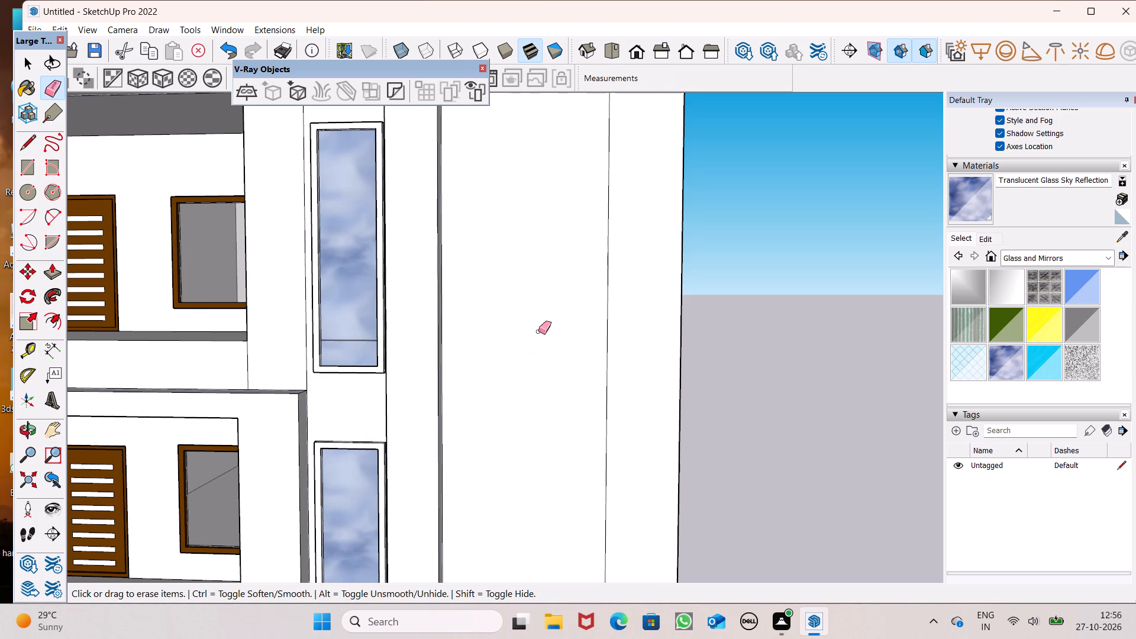
Erase the short vertical edge between the new horizontal line and the merged panel's top corner.
scroll(541, 325, down, 13)
middle_drag(555, 389, 564, 492)
scroll(599, 341, up, 7)
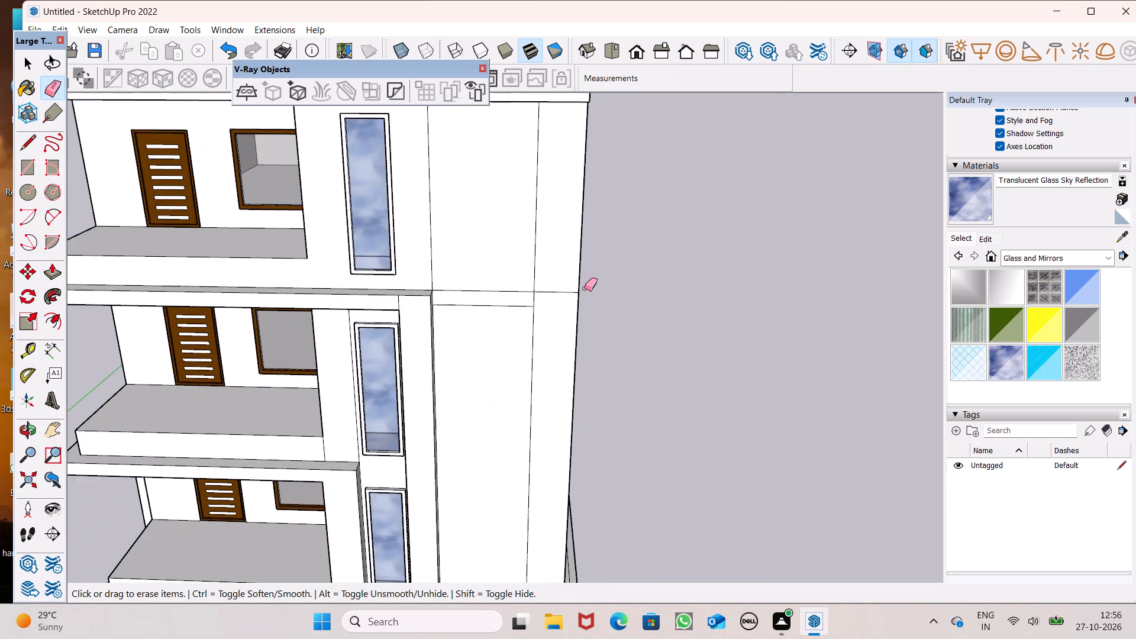
scroll(534, 300, up, 7)
click(533, 300)
Push/Pull the L-shaped border face around the merged wall panel outward by about 10 5/16".
scroll(540, 241, down, 7)
scroll(486, 216, down, 5)
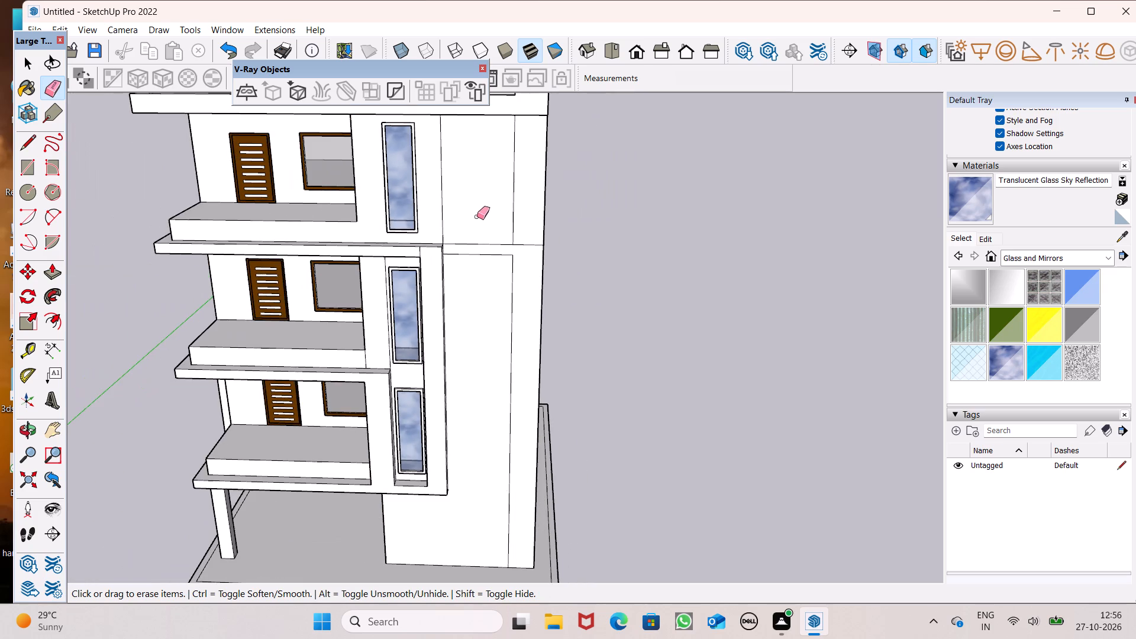
scroll(477, 246, down, 6)
middle_drag(484, 335, 393, 543)
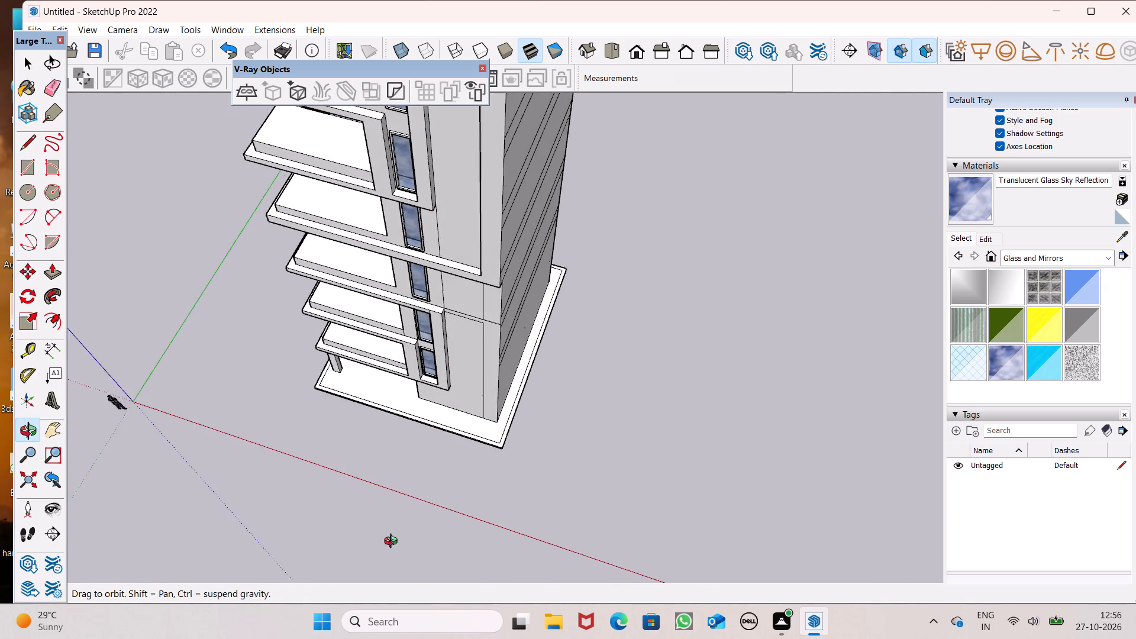
middle_drag(393, 543, 392, 537)
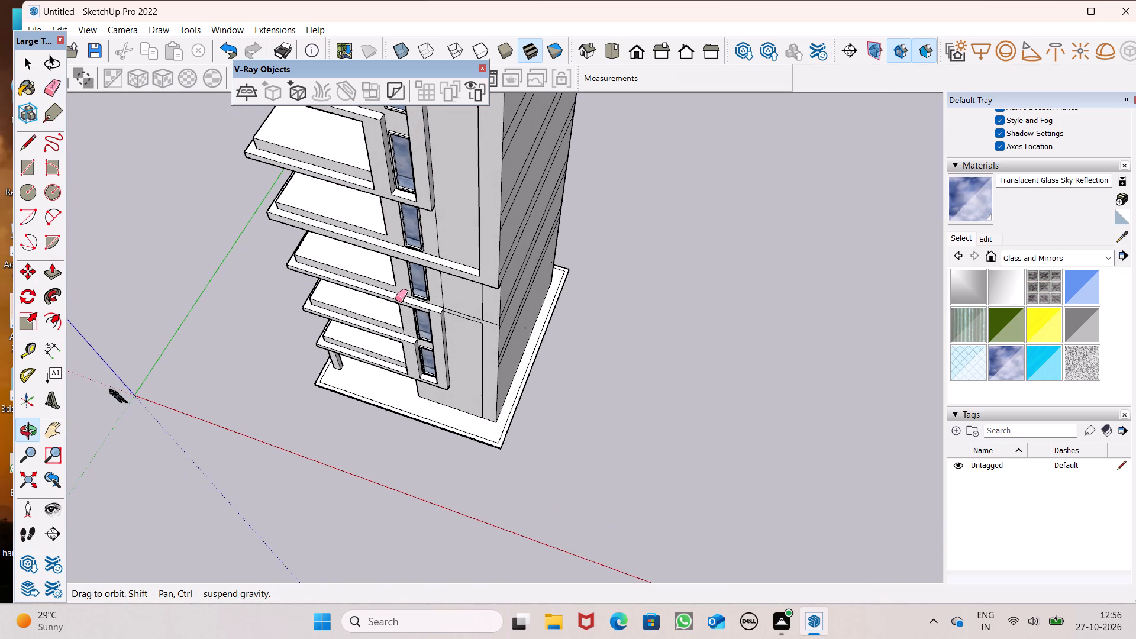
scroll(395, 299, up, 1)
middle_drag(428, 370, 375, 426)
scroll(422, 315, up, 7)
scroll(493, 388, up, 4)
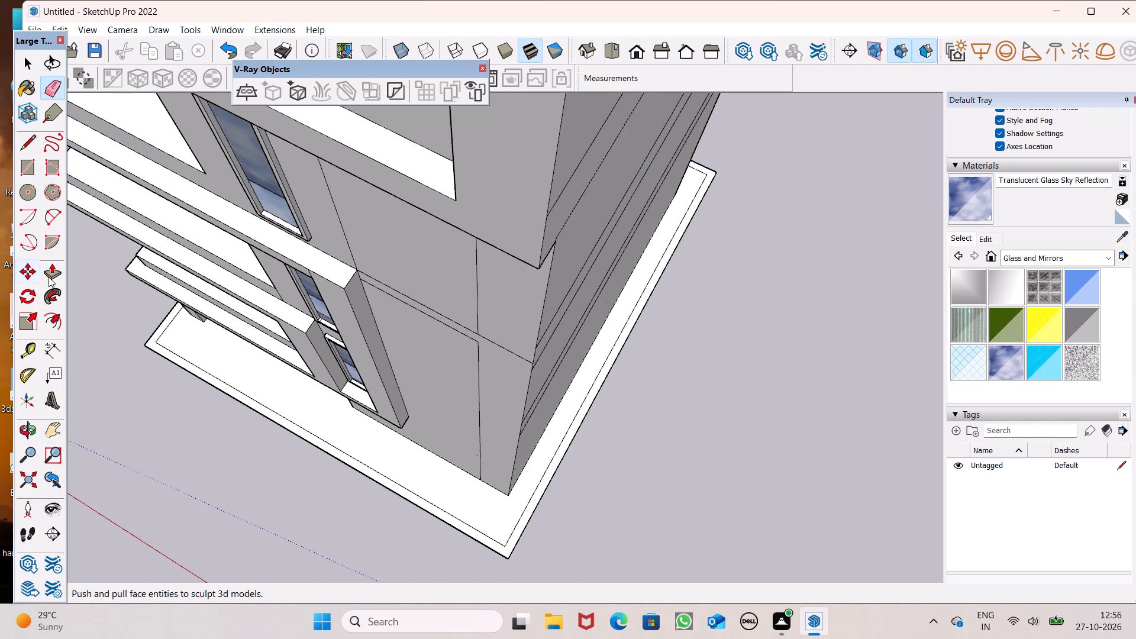
click(49, 277)
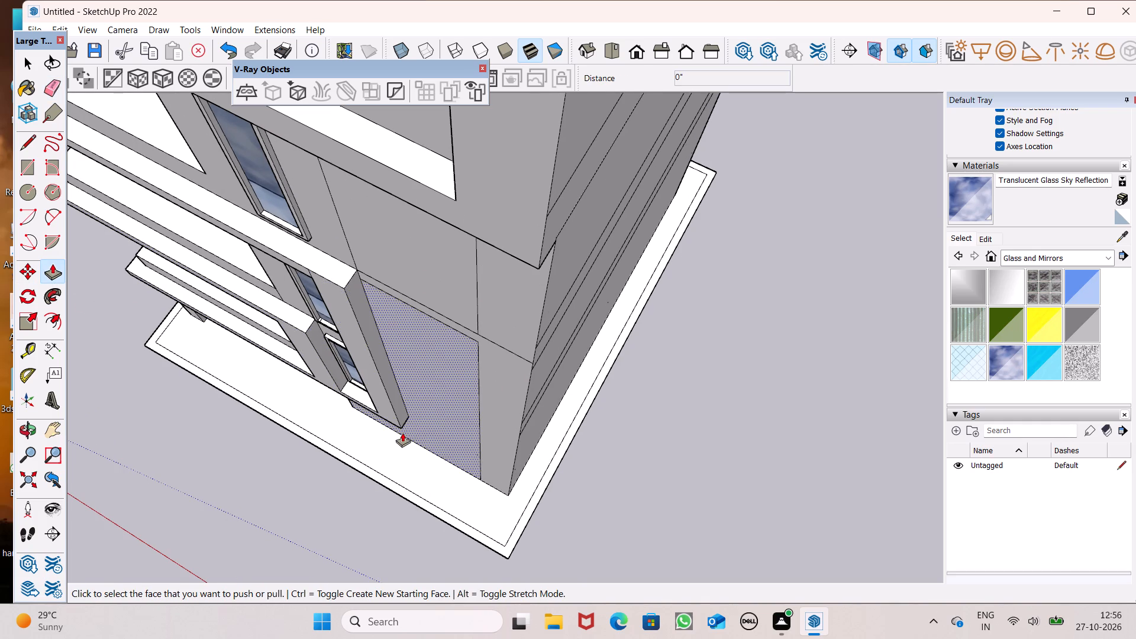
scroll(480, 356, up, 3)
middle_drag(490, 356, 527, 322)
scroll(526, 323, up, 1)
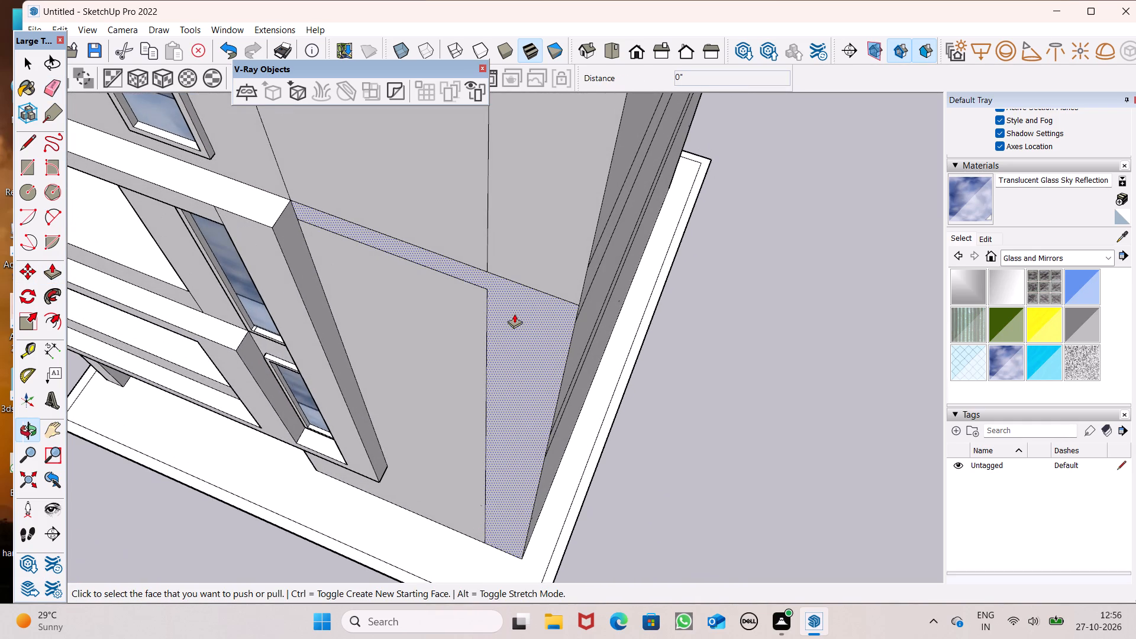
drag(514, 315, 514, 331)
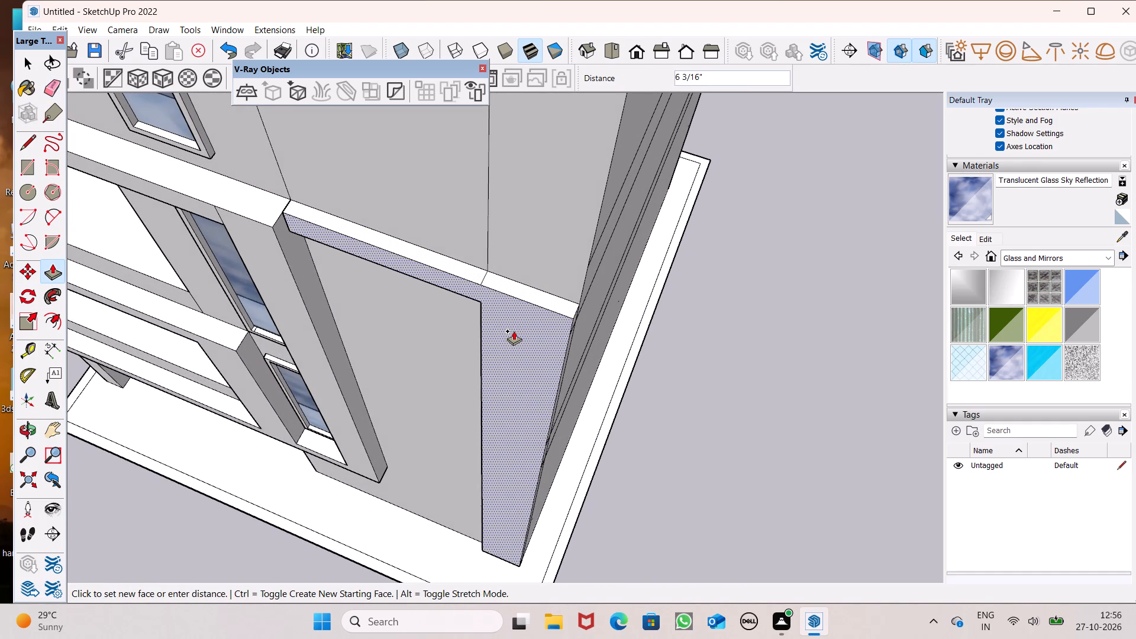
drag(514, 331, 513, 341)
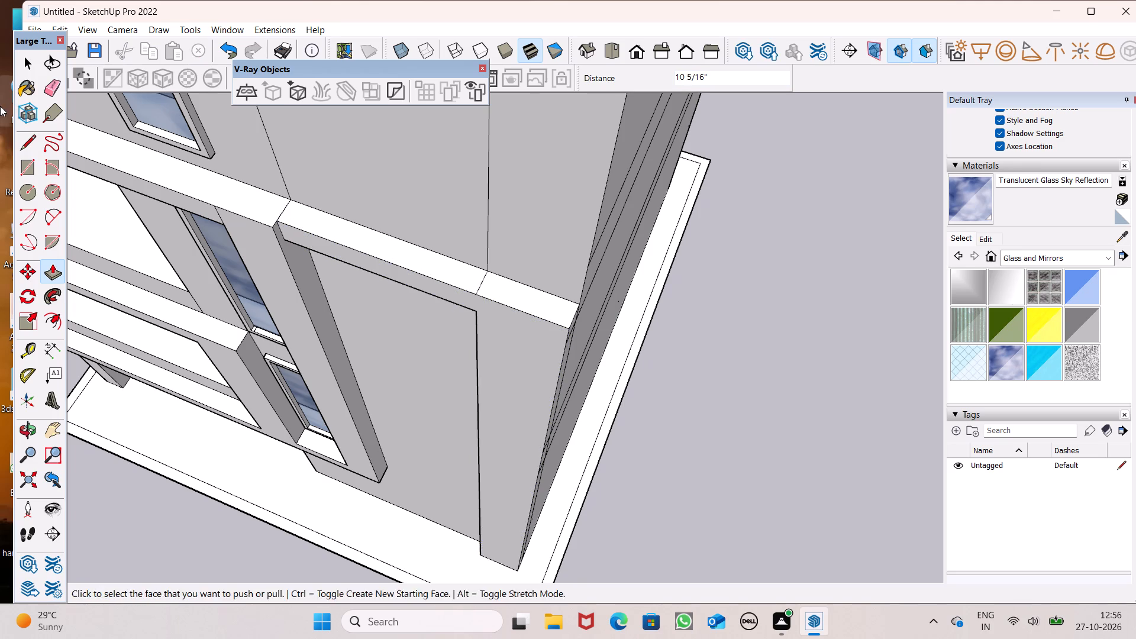
Erase the short dividing edge across the top face of the extruded border.
click(47, 91)
drag(473, 279, 486, 292)
Review the extruded border and the lower floors of the front facade.
middle_drag(464, 322, 614, 16)
scroll(524, 209, up, 1)
scroll(614, 16, up, 1)
scroll(563, 466, down, 5)
middle_drag(558, 299, 574, 254)
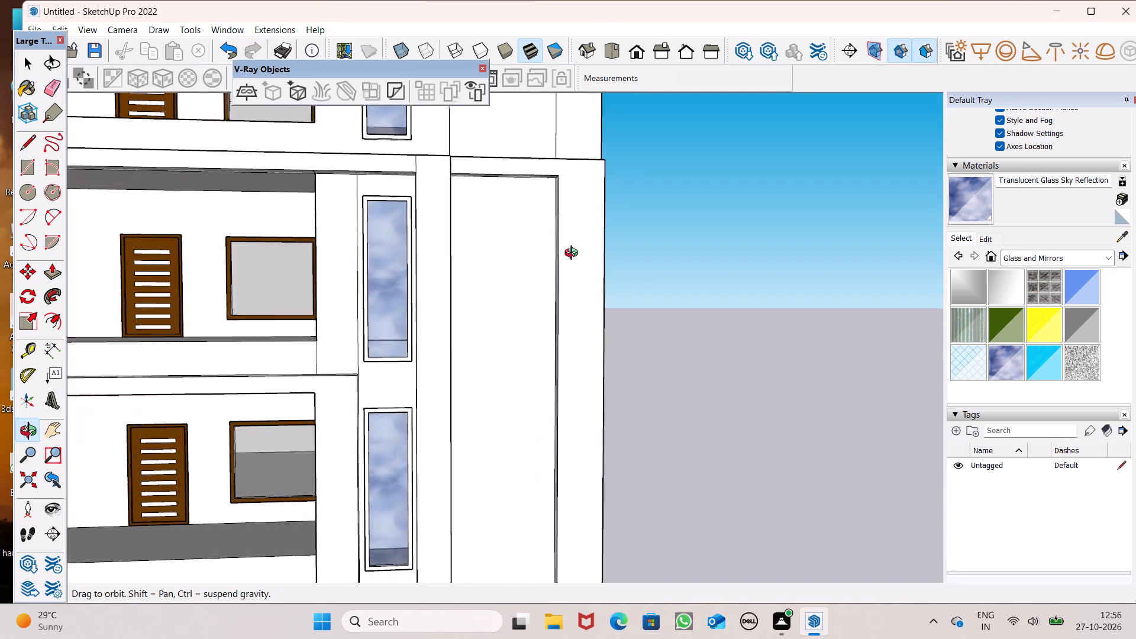
middle_drag(574, 254, 598, 149)
scroll(556, 427, down, 6)
middle_drag(564, 528, 506, 638)
key(space)
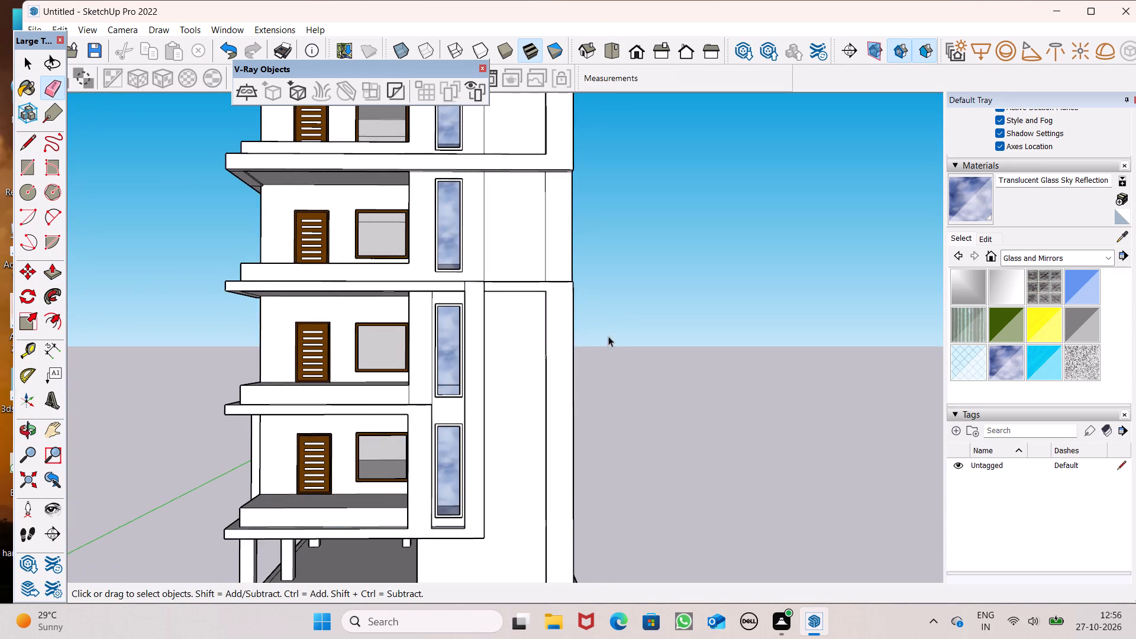
scroll(613, 309, down, 5)
scroll(648, 274, down, 3)
middle_drag(657, 276, 653, 322)
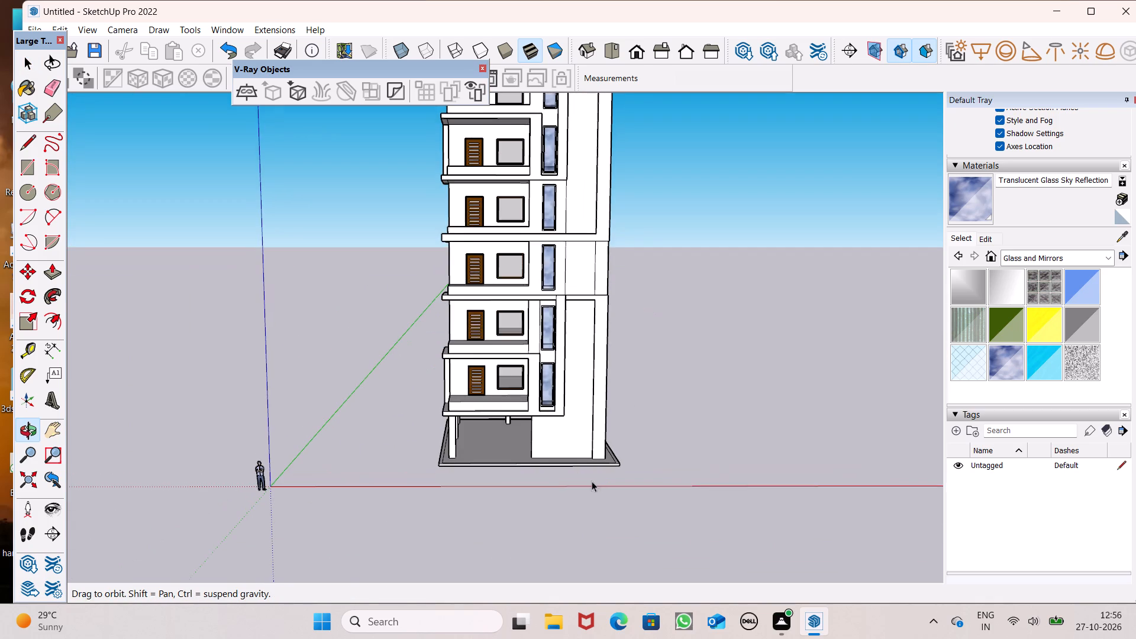
Draw a vertical line from the outer bottom corner of the lowest balcony slab down to the base of the ground-floor wall.
click(27, 137)
scroll(630, 437, up, 3)
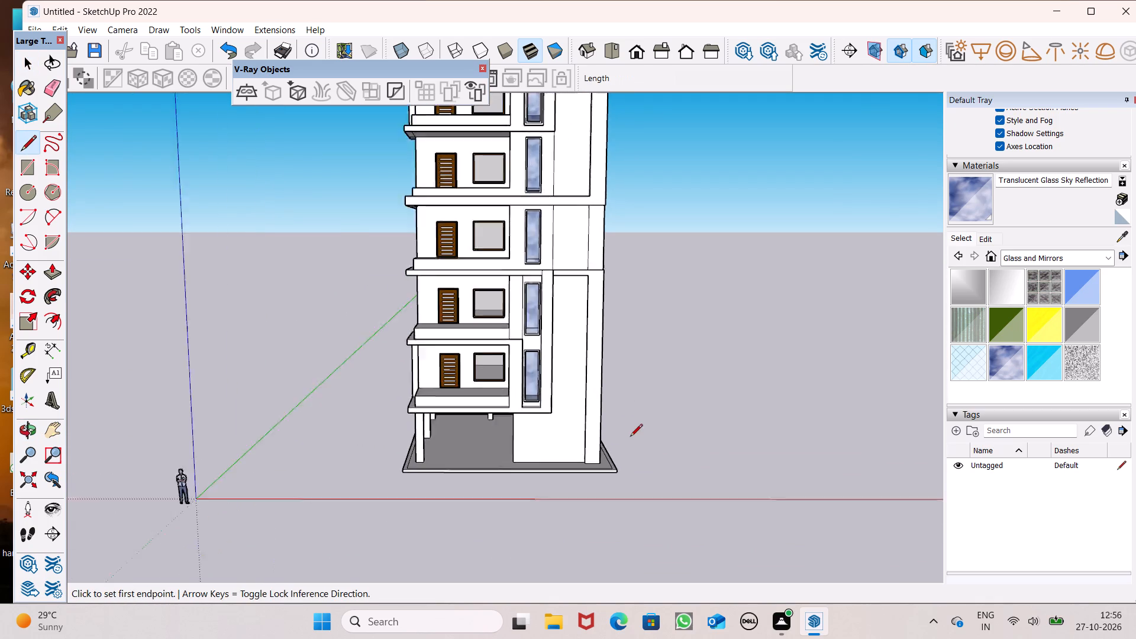
scroll(630, 437, up, 2)
scroll(559, 417, up, 7)
middle_drag(553, 394, 519, 337)
scroll(471, 366, up, 7)
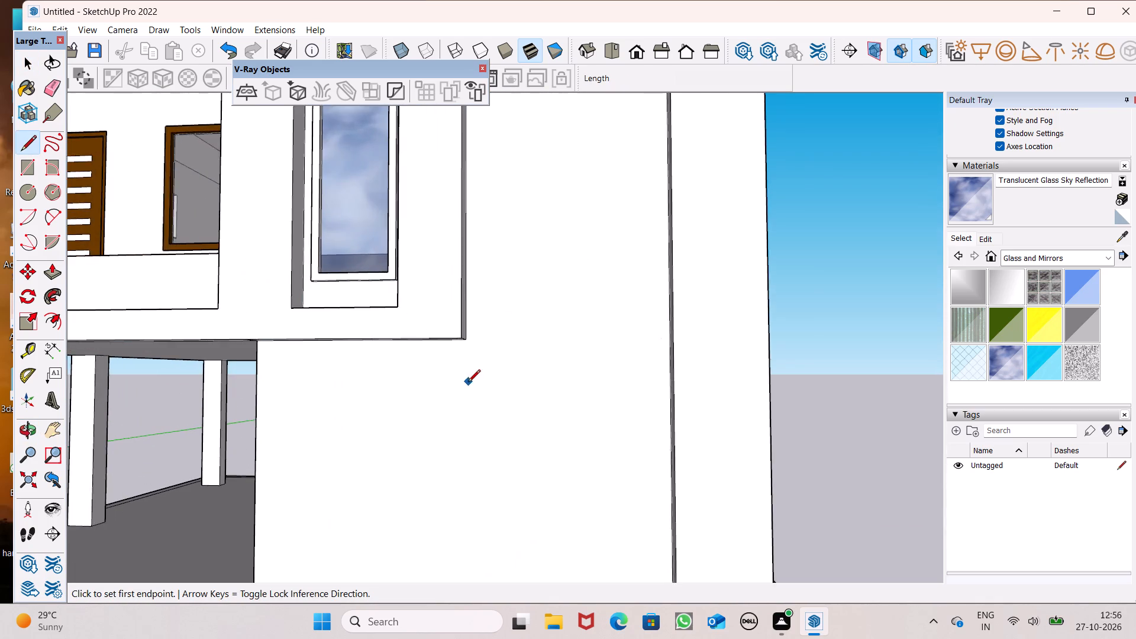
scroll(466, 383, up, 1)
click(466, 335)
scroll(489, 440, down, 7)
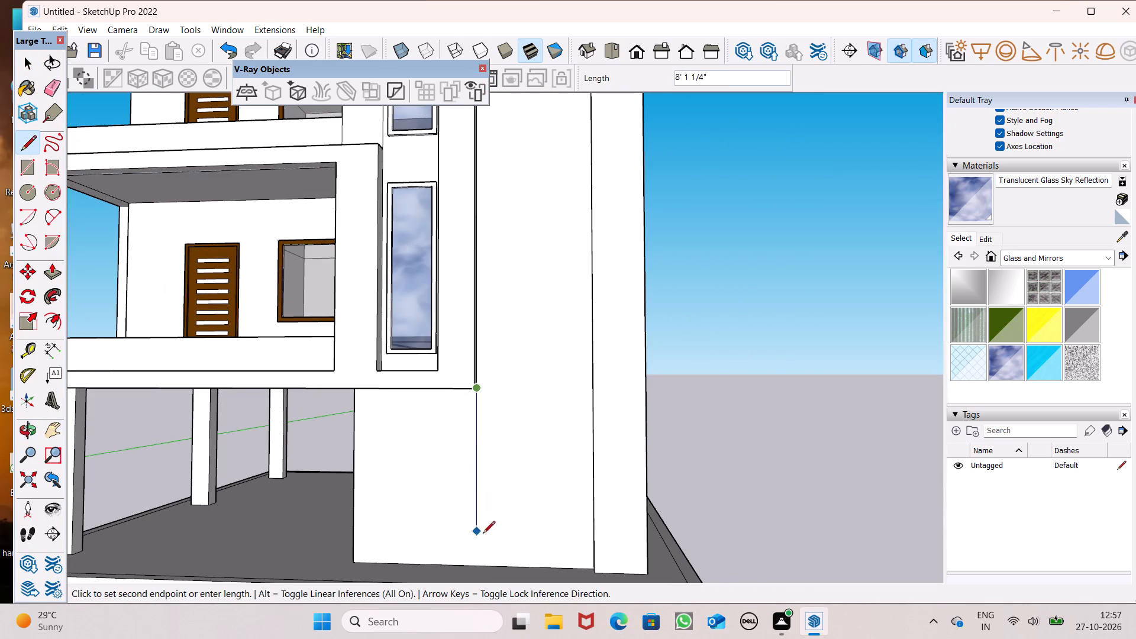
click(483, 567)
key(space)
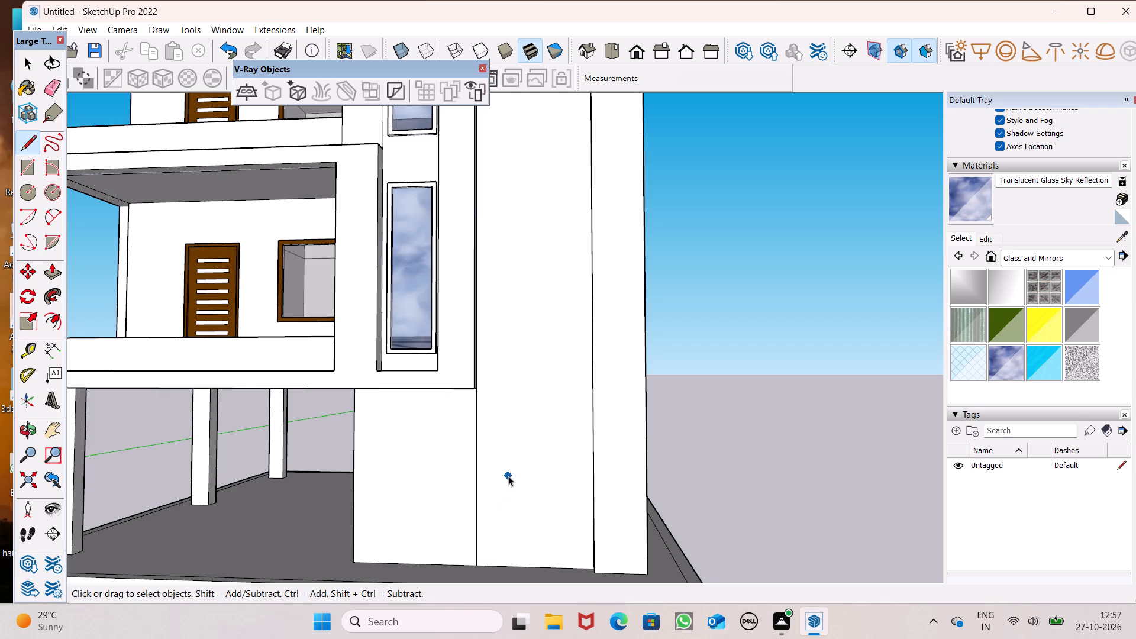
Paint the tall lower recessed wall panel with Stone Flagstone Ashlar from the Brick, Cladding and Siding materials.
scroll(509, 477, down, 7)
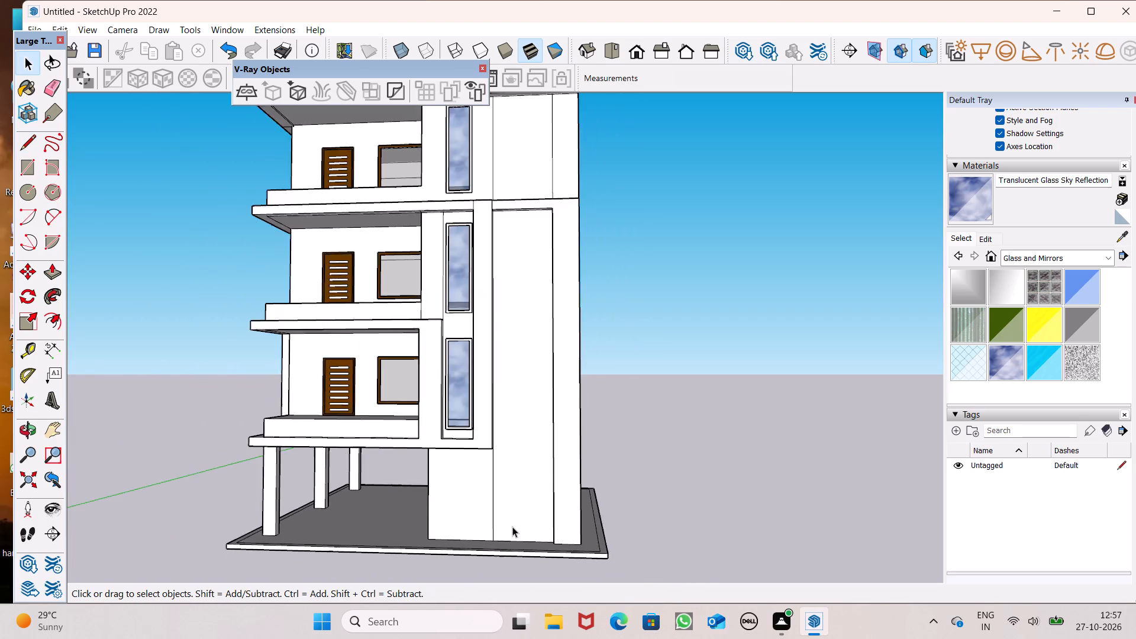
middle_drag(513, 524, 557, 617)
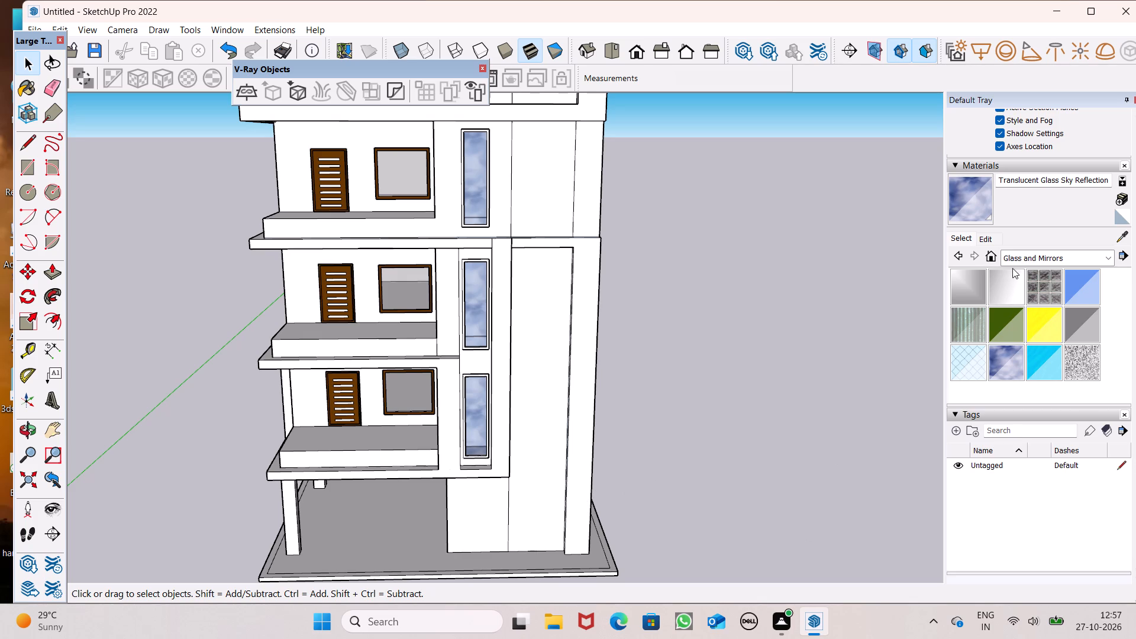
click(1064, 266)
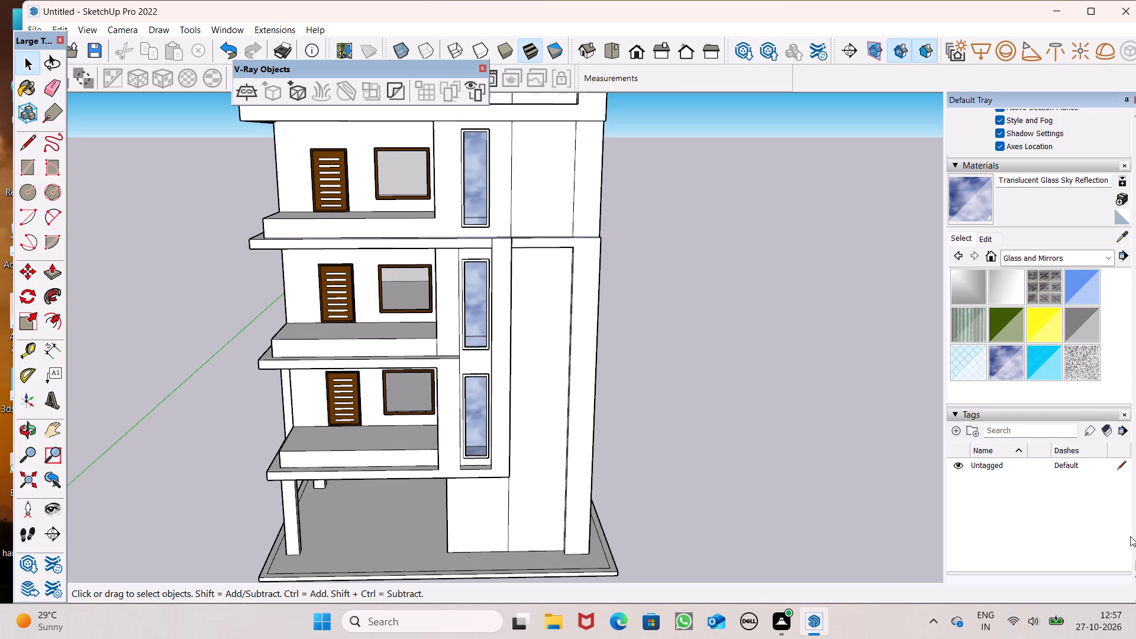
click(1050, 258)
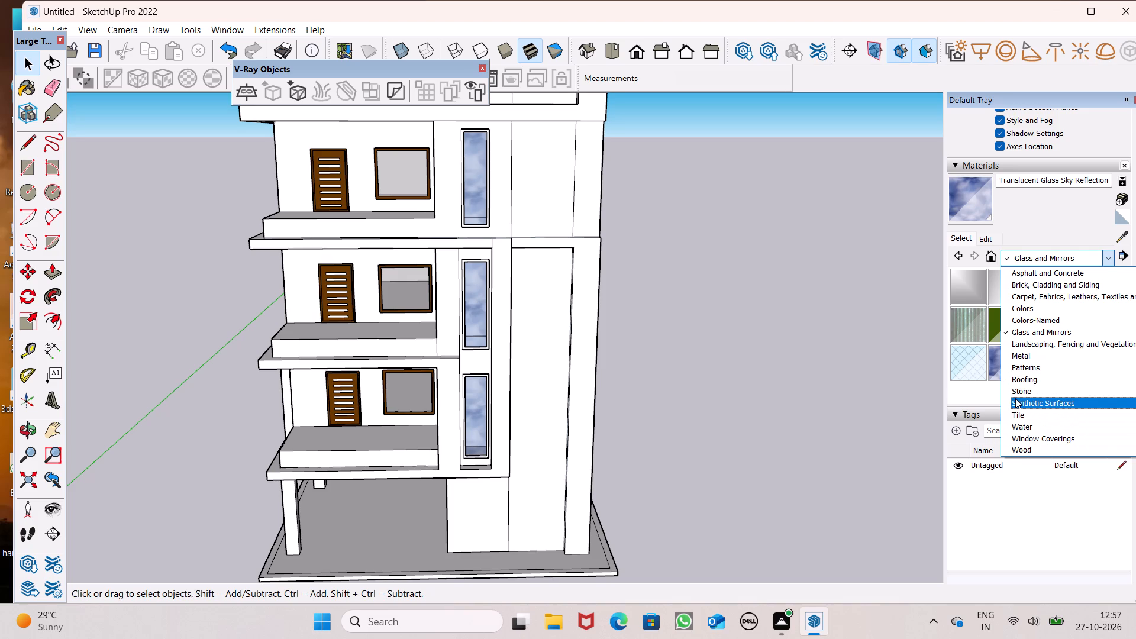
click(1026, 288)
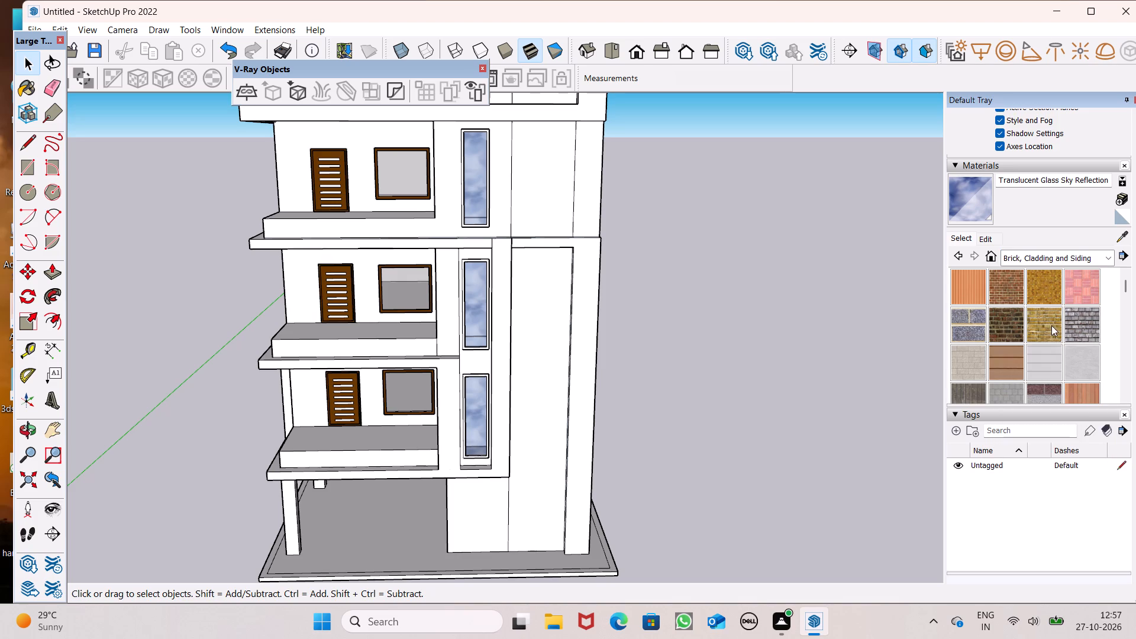
scroll(1048, 315, down, 2)
scroll(1048, 317, up, 1)
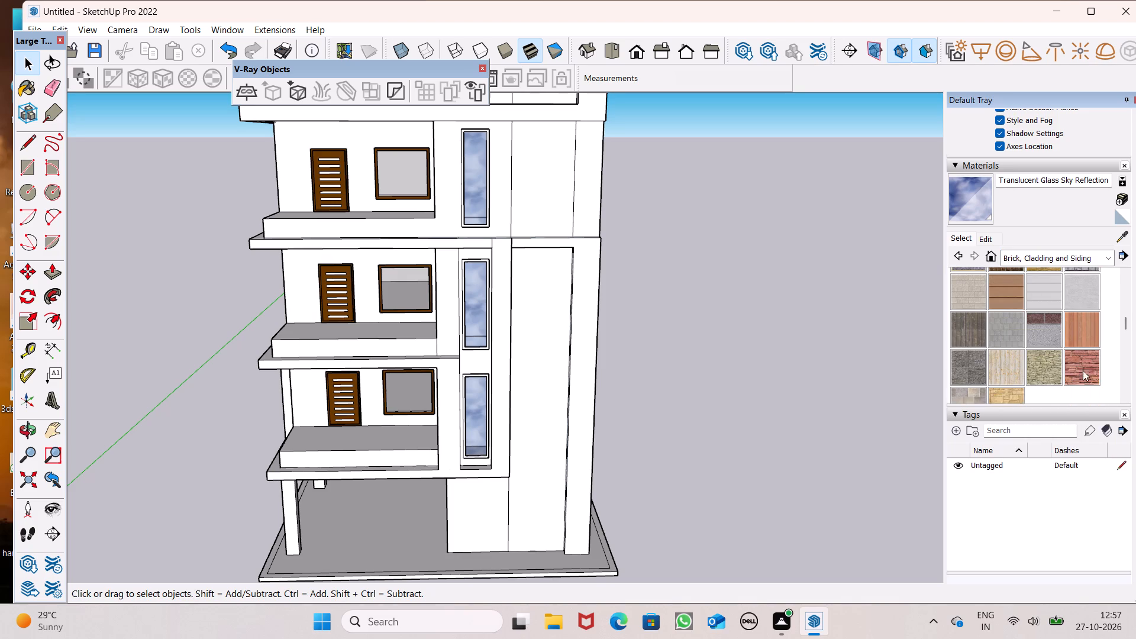
click(1083, 367)
click(1077, 363)
scroll(567, 407, up, 3)
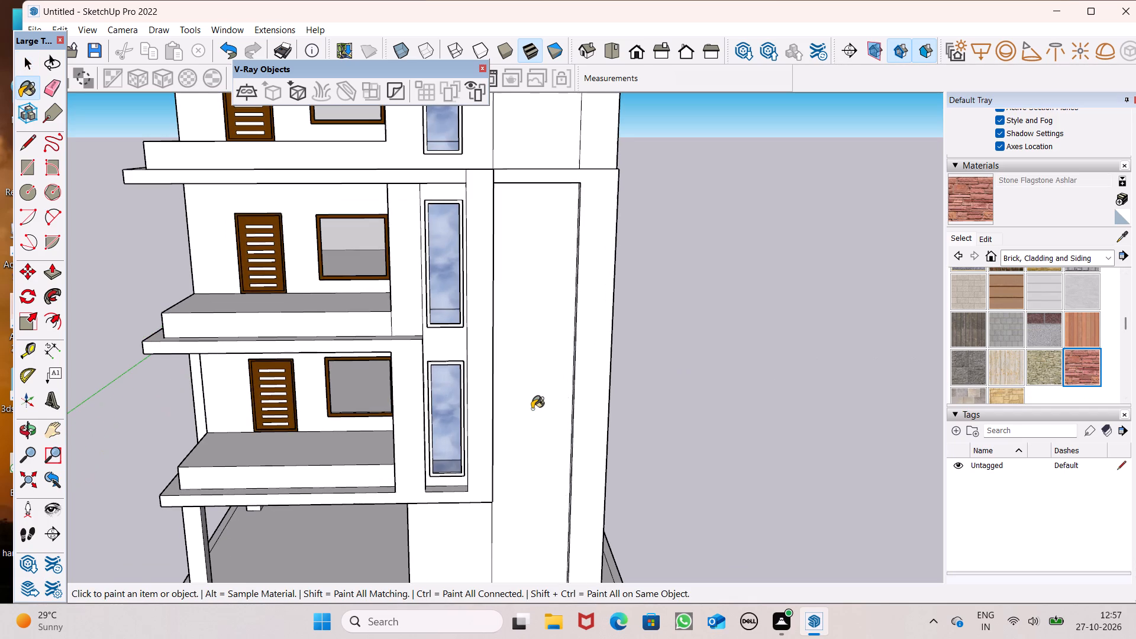
click(524, 407)
Paint the upper recessed wall panel with the same Stone Flagstone Ashlar material.
scroll(582, 383, down, 4)
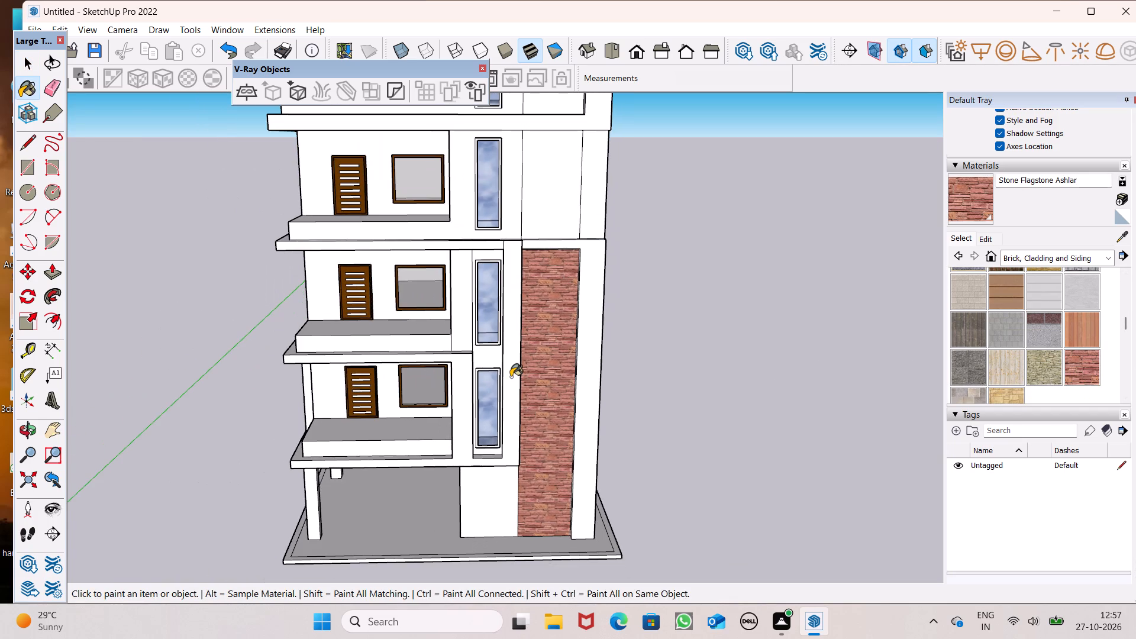
scroll(511, 377, down, 13)
scroll(521, 254, up, 6)
click(521, 258)
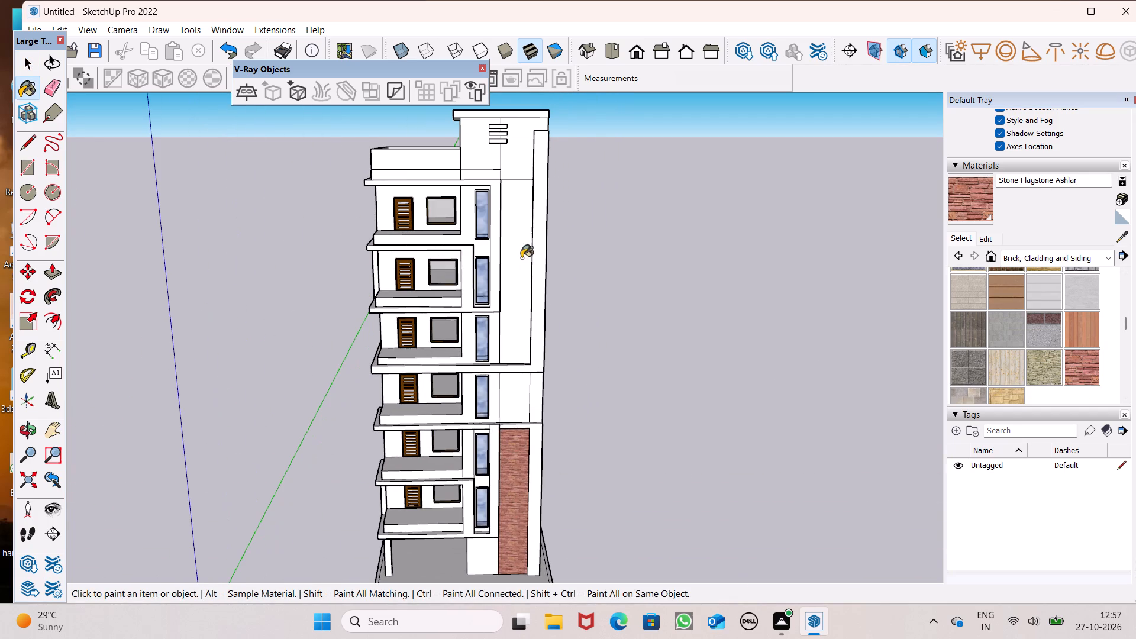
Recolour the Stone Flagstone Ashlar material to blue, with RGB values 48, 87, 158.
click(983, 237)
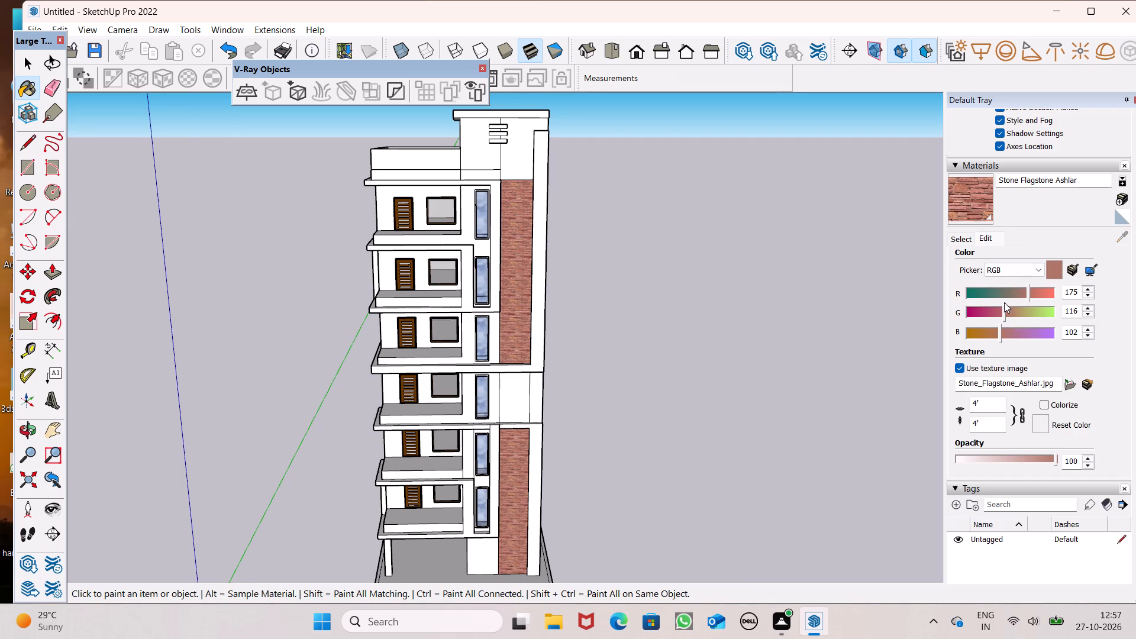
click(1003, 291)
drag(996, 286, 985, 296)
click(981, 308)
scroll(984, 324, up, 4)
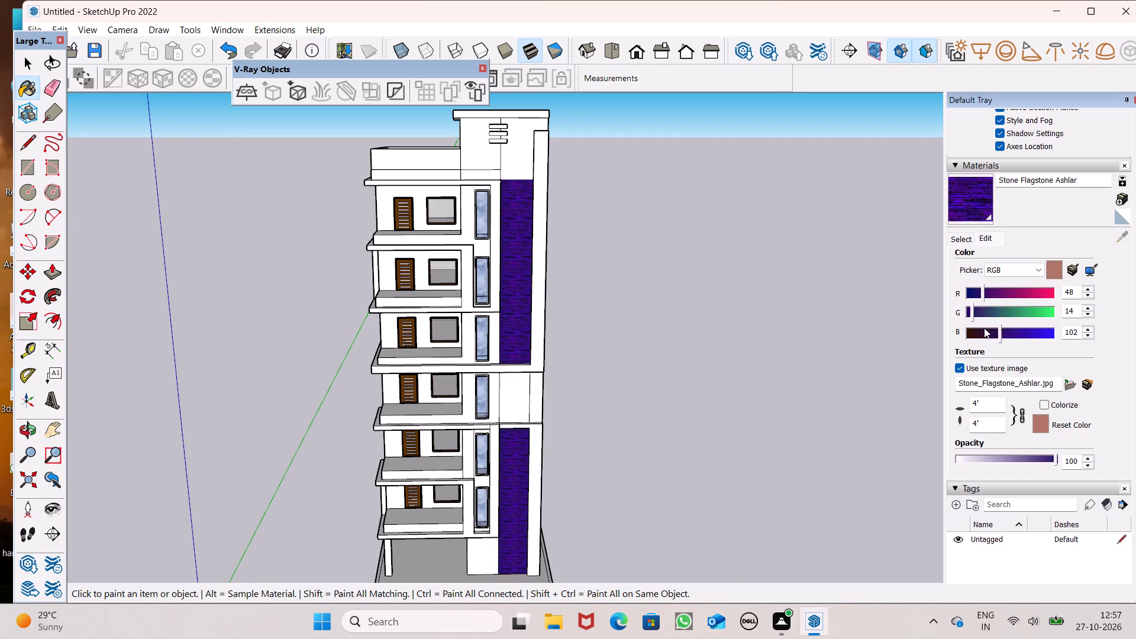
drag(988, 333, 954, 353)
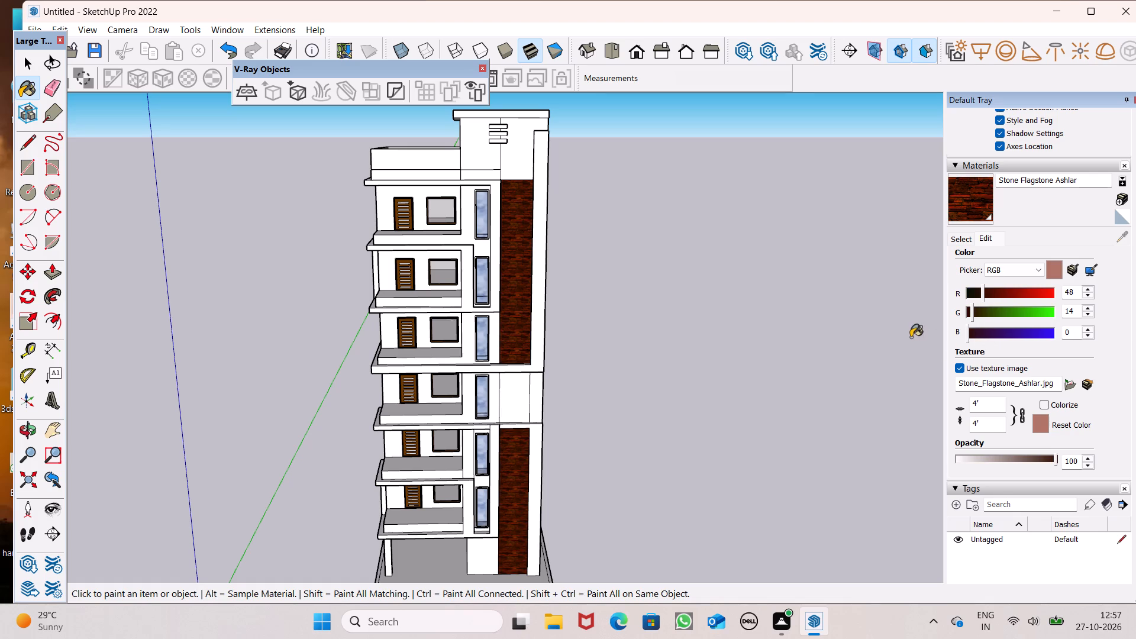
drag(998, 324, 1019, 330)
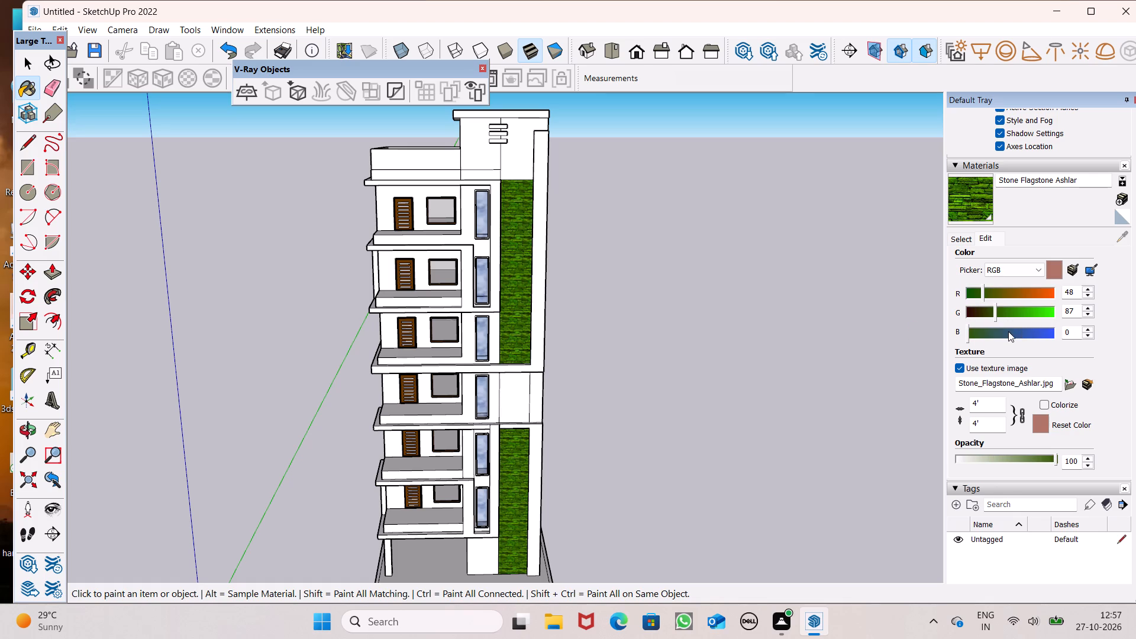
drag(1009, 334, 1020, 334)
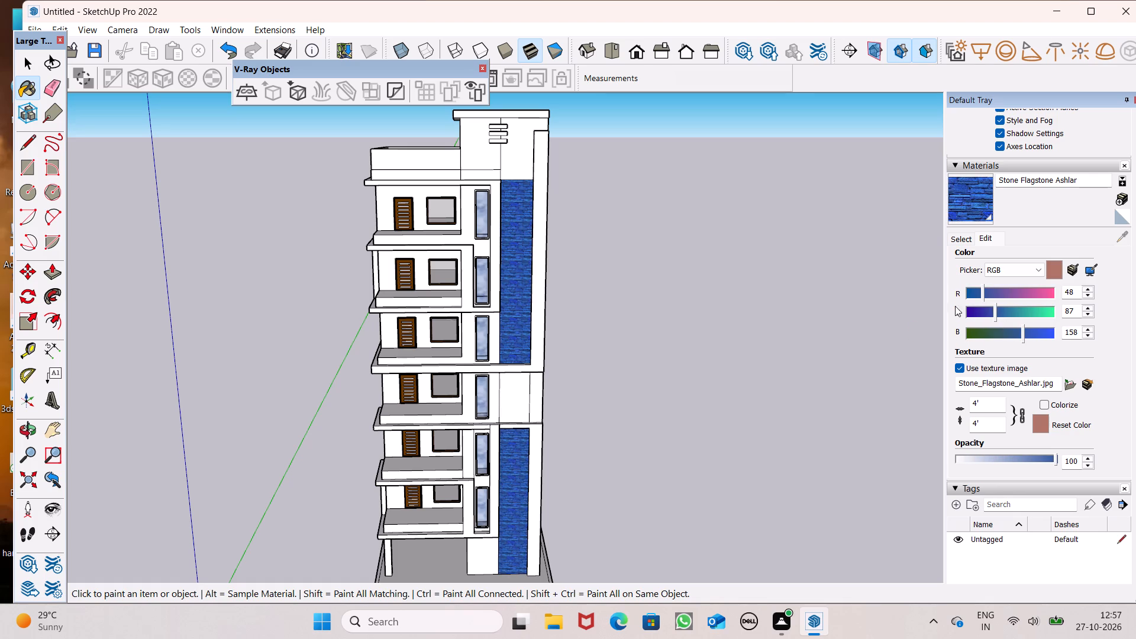
Browse the Brick, Cladding and Siding, Stone and Tile material collections for another finish for the wall panels.
click(962, 234)
scroll(1031, 324, down, 4)
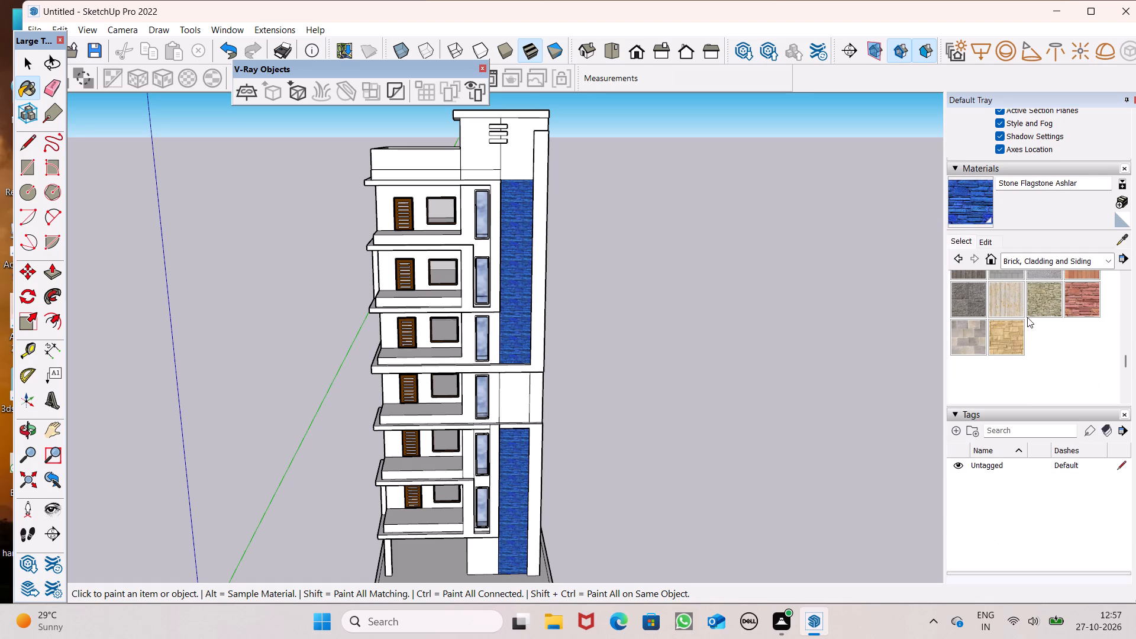
scroll(1037, 299, up, 3)
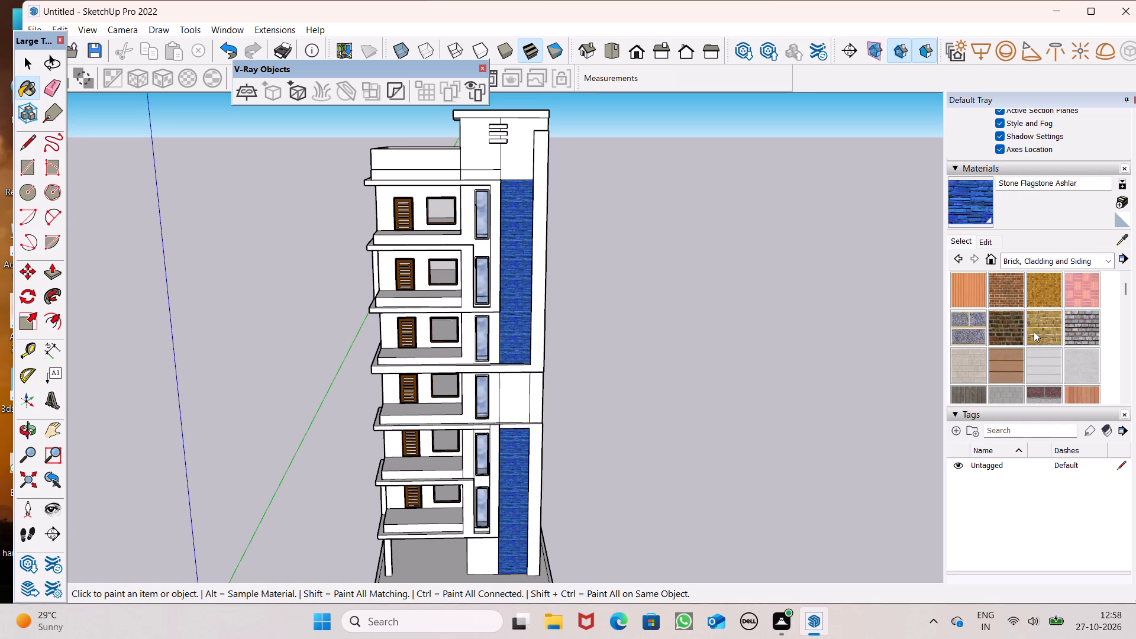
scroll(1034, 331, up, 1)
click(1034, 331)
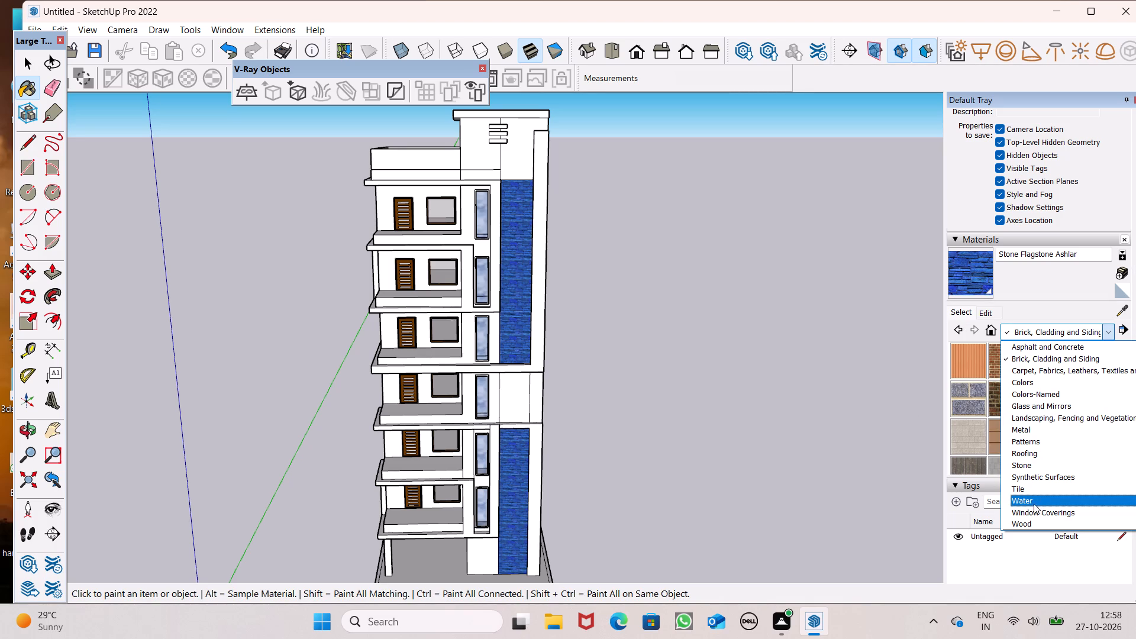
click(1032, 468)
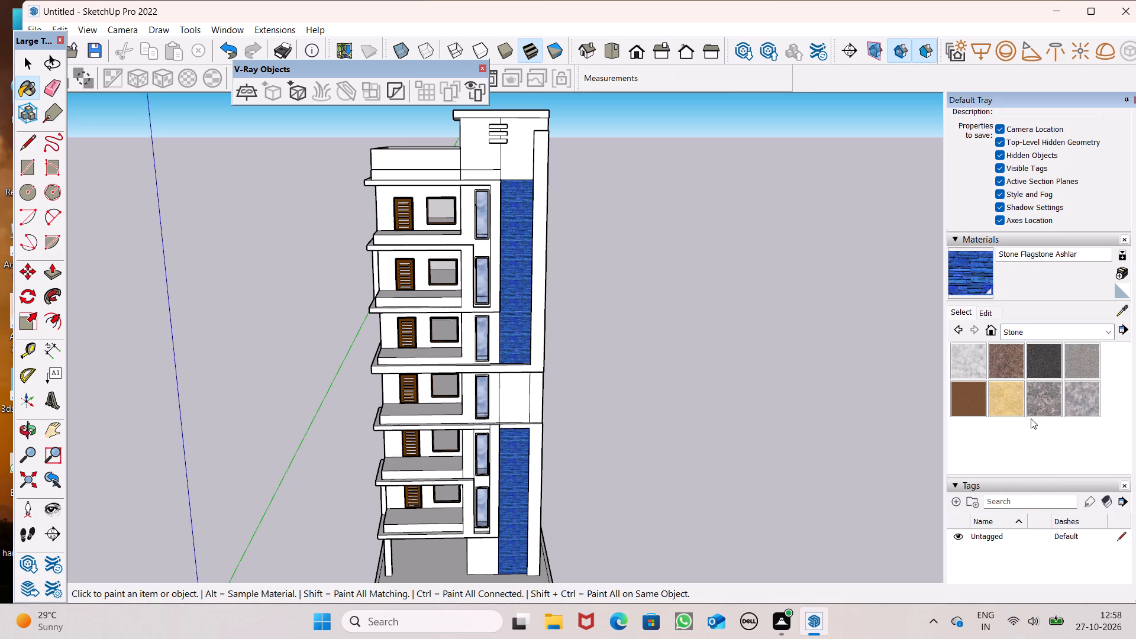
click(1038, 332)
click(1043, 486)
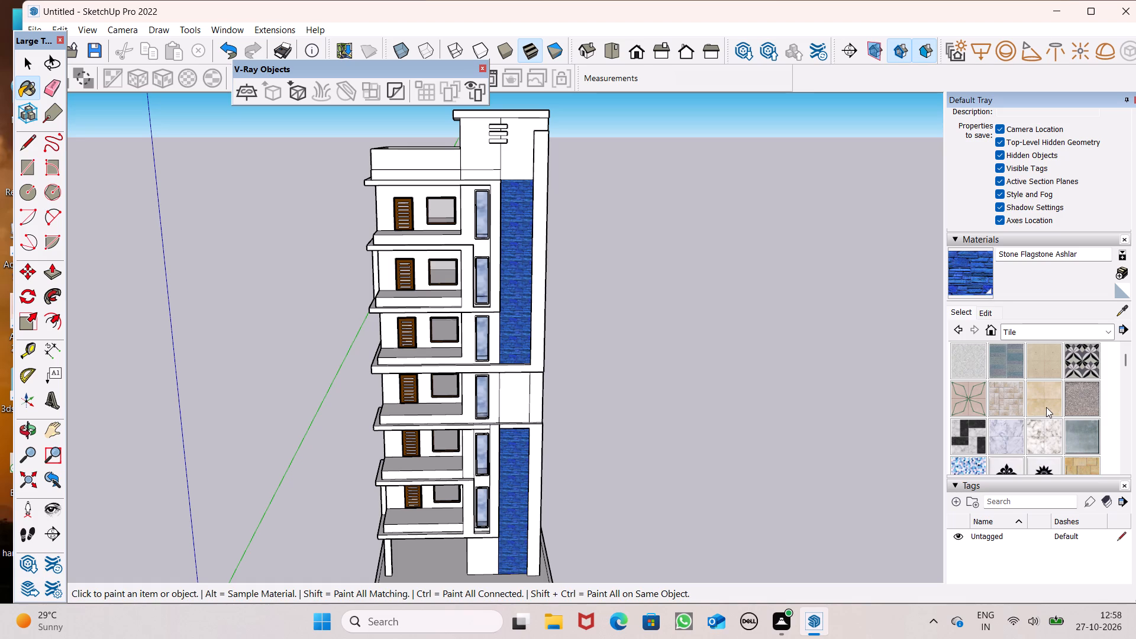
scroll(1046, 407, down, 2)
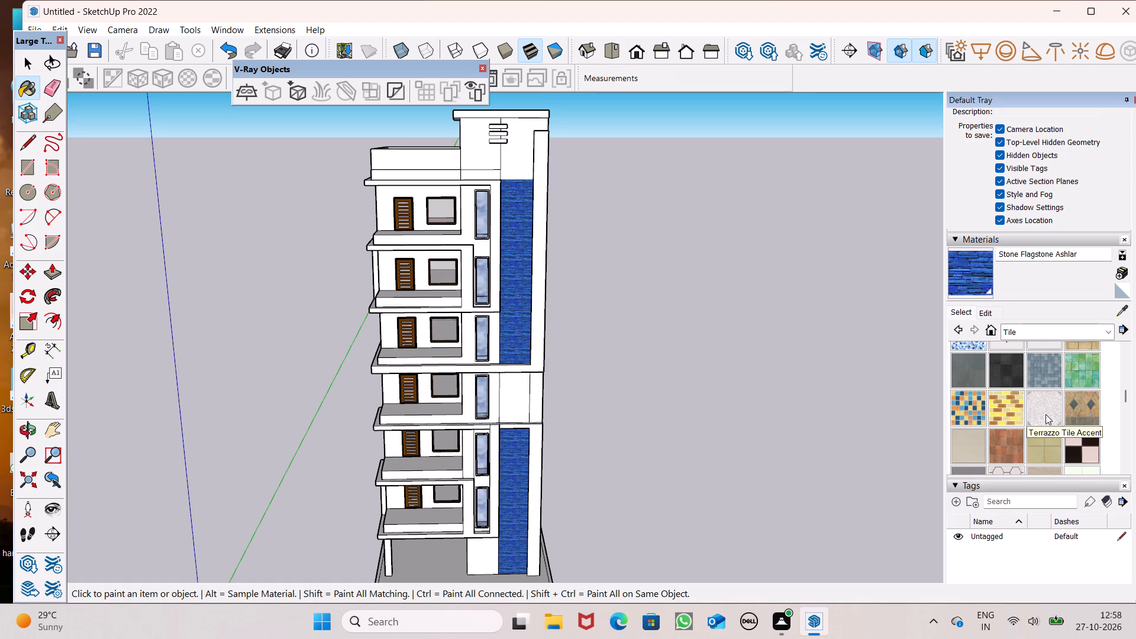
scroll(1045, 414, down, 3)
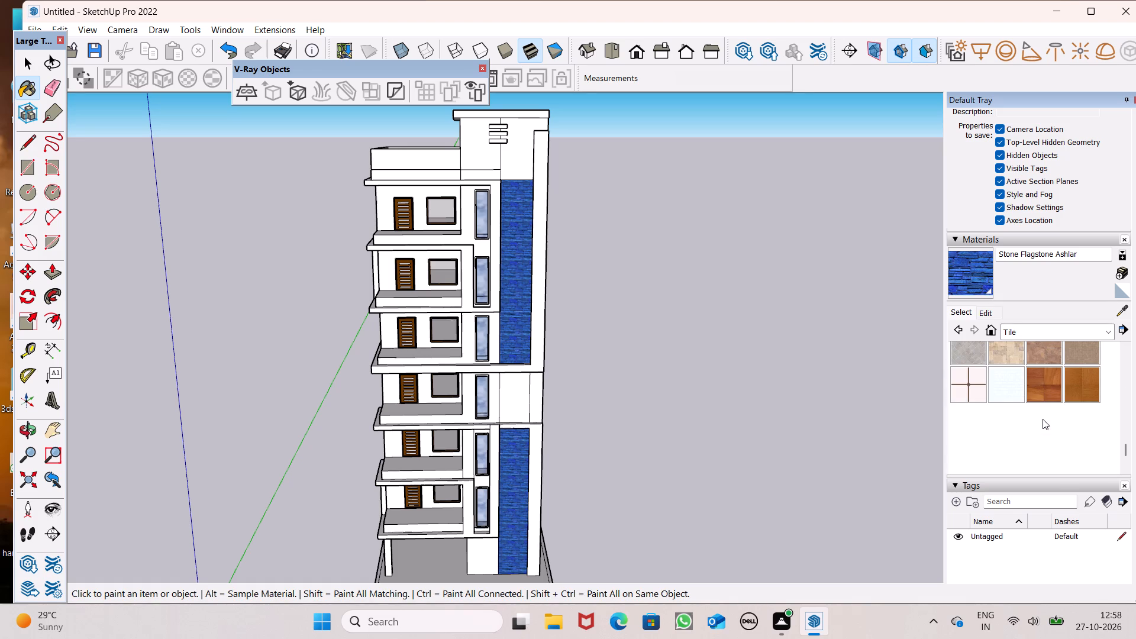
scroll(1043, 419, up, 9)
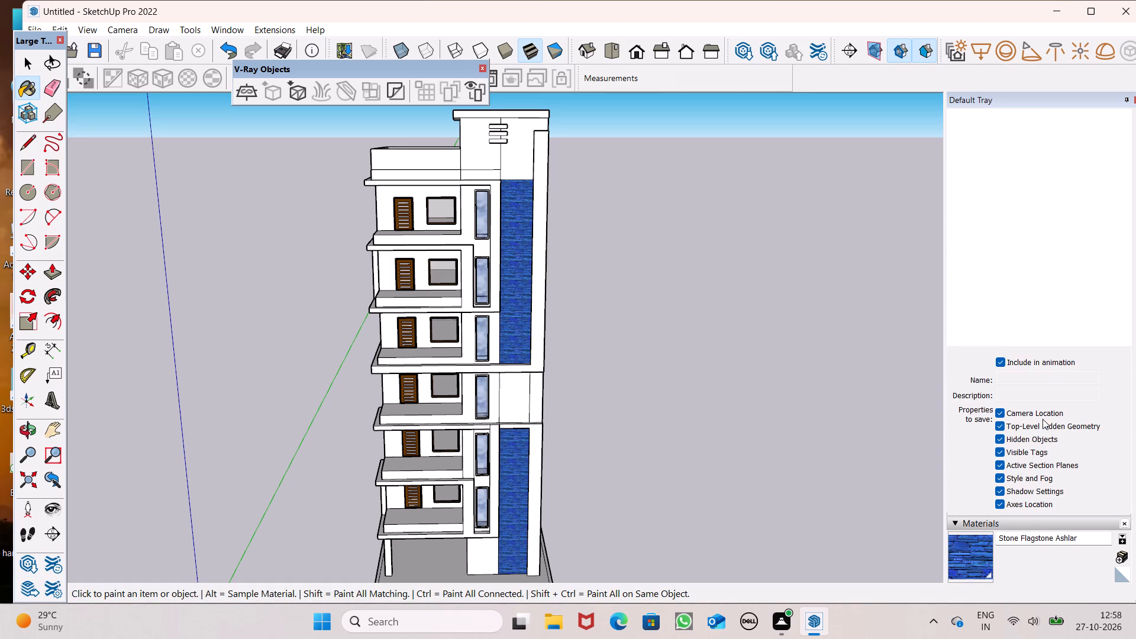
scroll(1043, 419, up, 4)
scroll(1043, 419, down, 7)
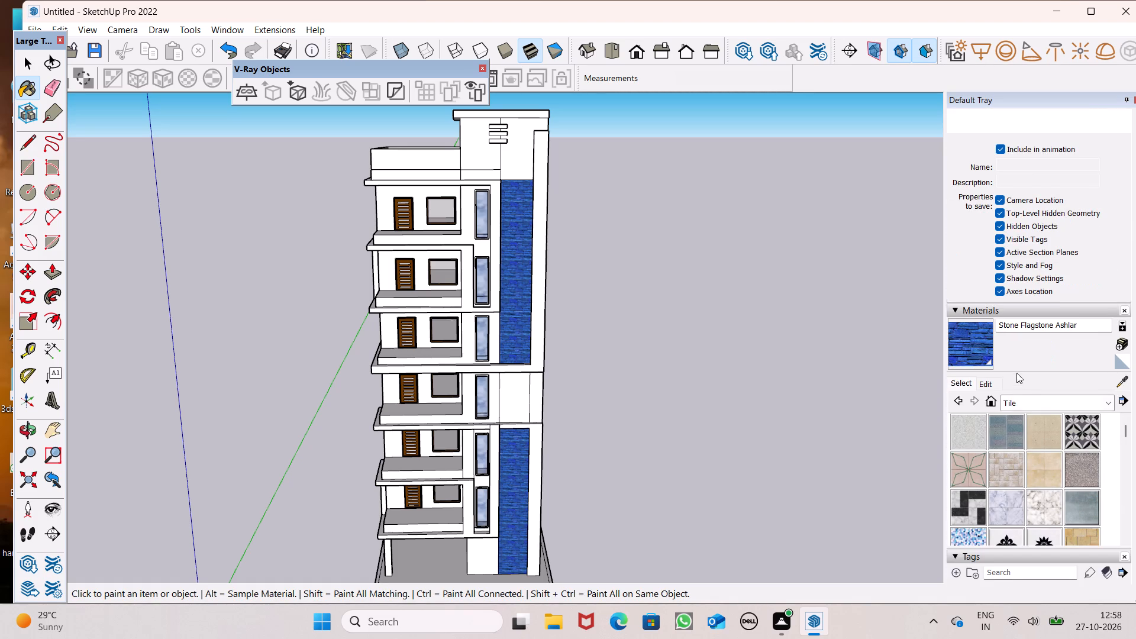
Repaint the upper and lower recessed wall panels with the original red Stone Flagstone Ashlar from Brick, Cladding and Siding.
click(1011, 403)
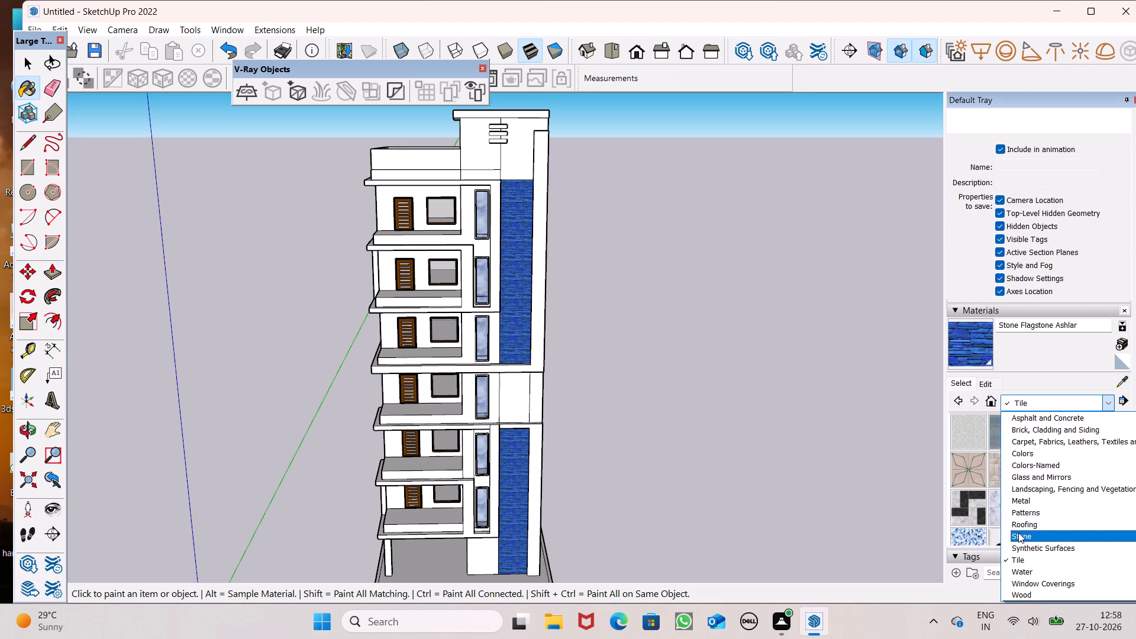
click(1045, 434)
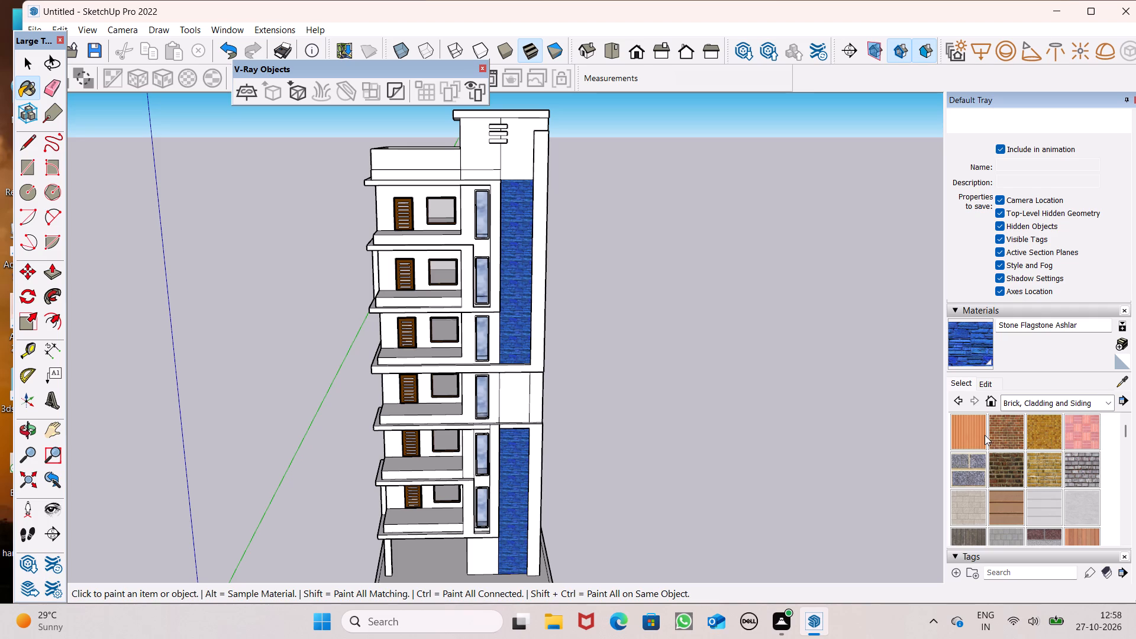
scroll(1047, 471, down, 2)
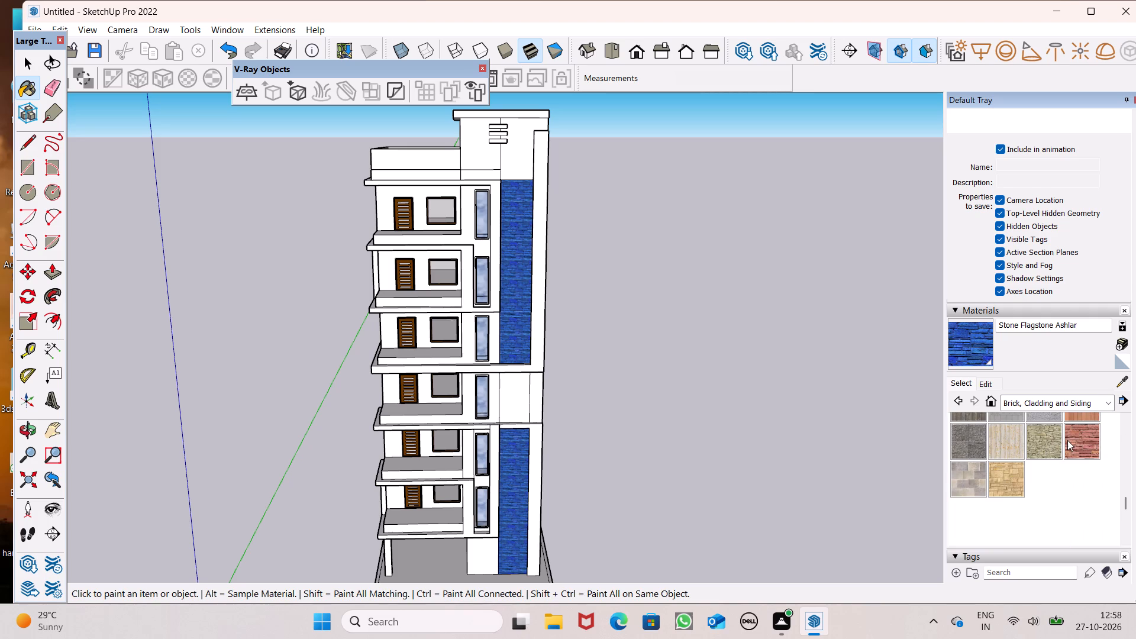
click(1067, 440)
scroll(573, 260, up, 5)
click(508, 286)
scroll(517, 283, down, 1)
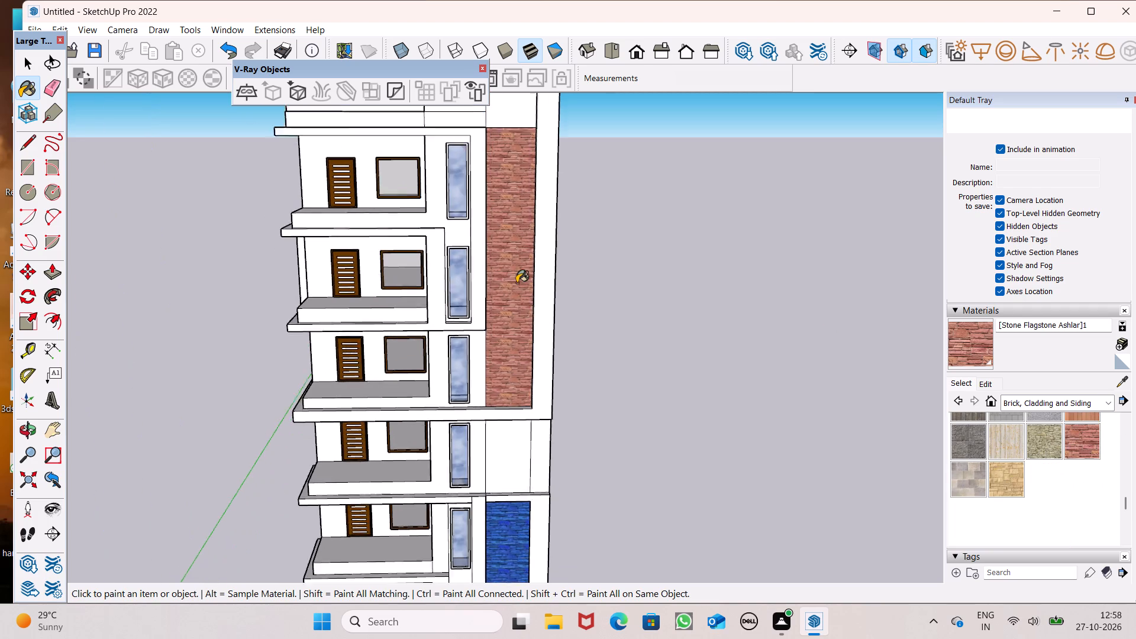
scroll(517, 283, down, 2)
scroll(517, 528, up, 5)
click(510, 514)
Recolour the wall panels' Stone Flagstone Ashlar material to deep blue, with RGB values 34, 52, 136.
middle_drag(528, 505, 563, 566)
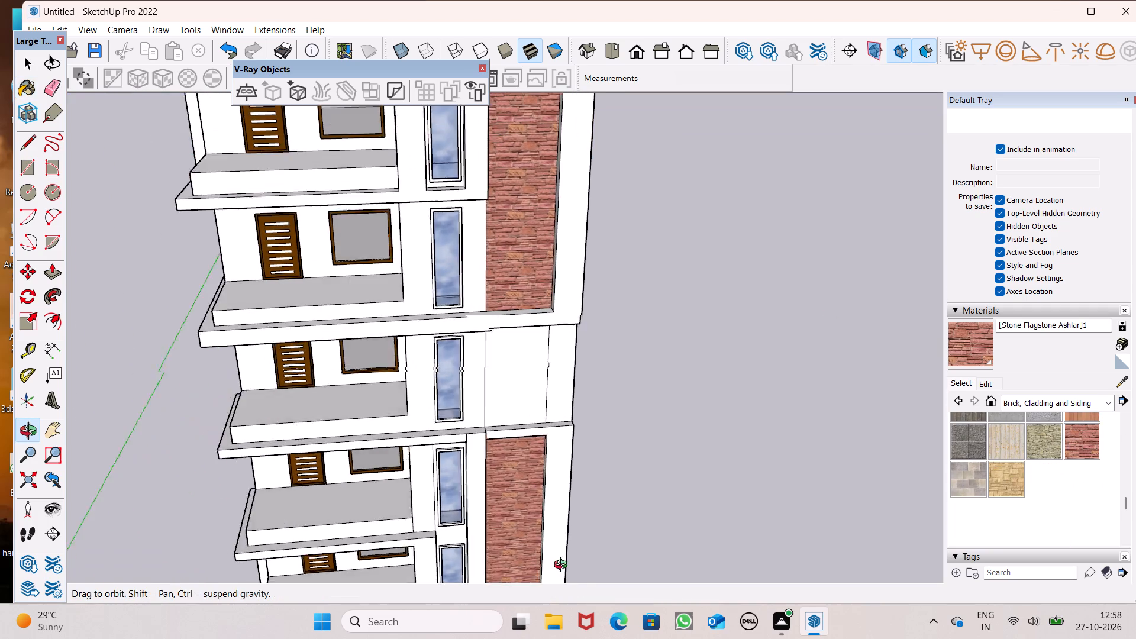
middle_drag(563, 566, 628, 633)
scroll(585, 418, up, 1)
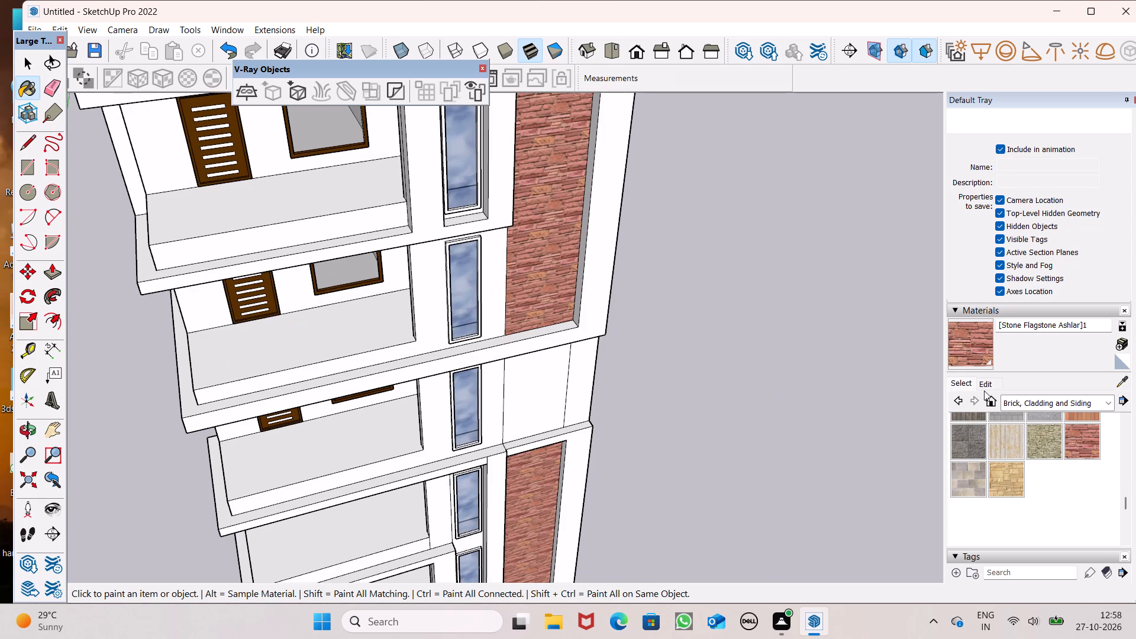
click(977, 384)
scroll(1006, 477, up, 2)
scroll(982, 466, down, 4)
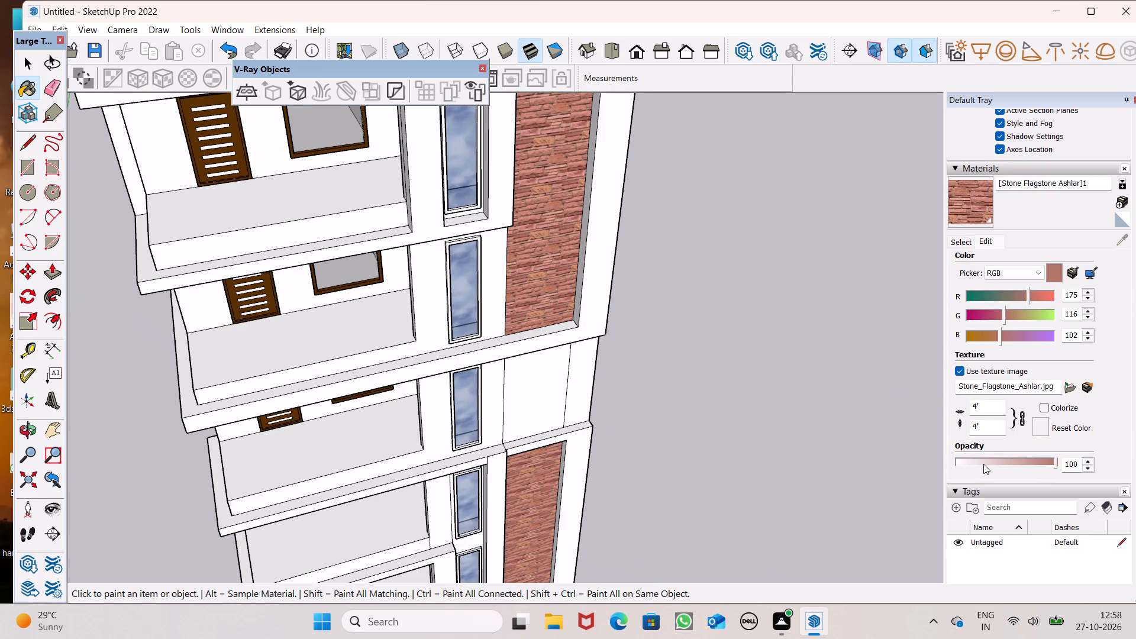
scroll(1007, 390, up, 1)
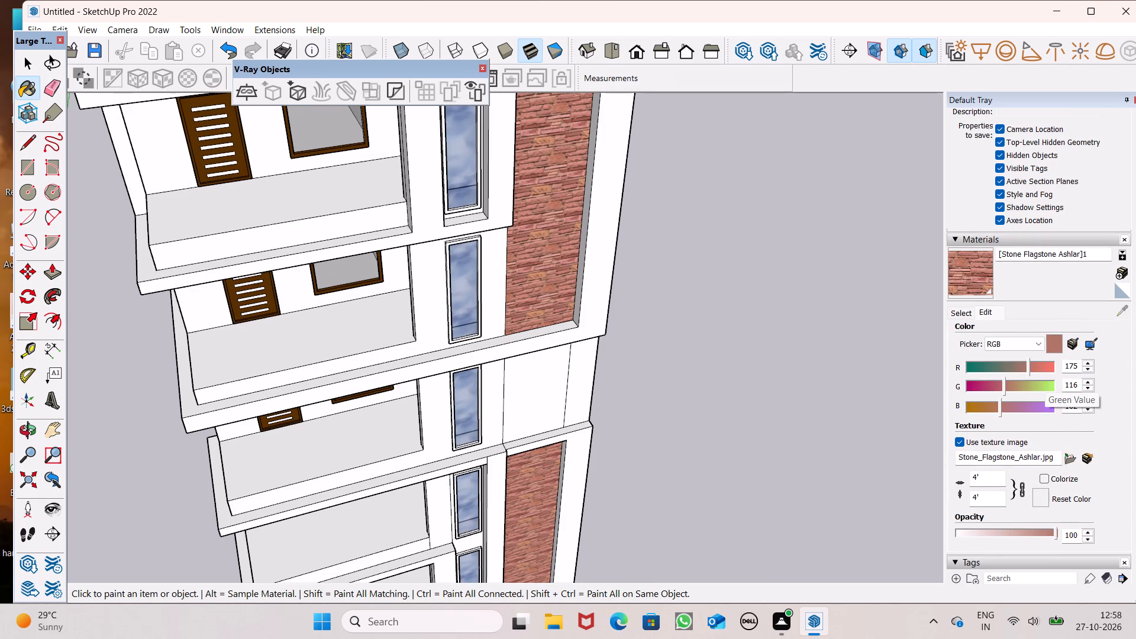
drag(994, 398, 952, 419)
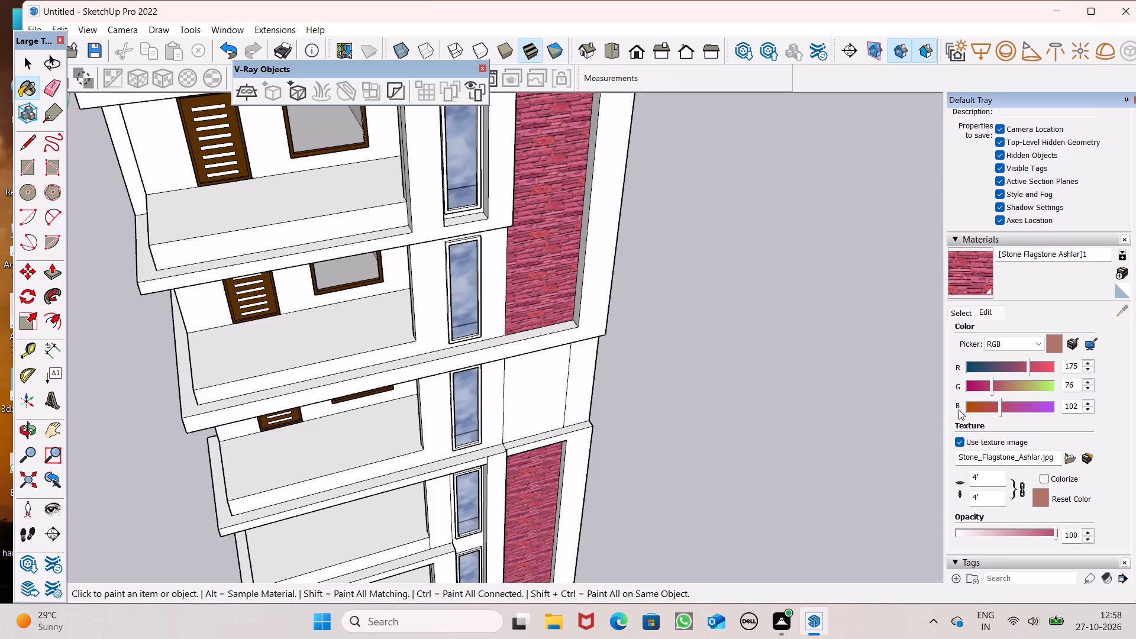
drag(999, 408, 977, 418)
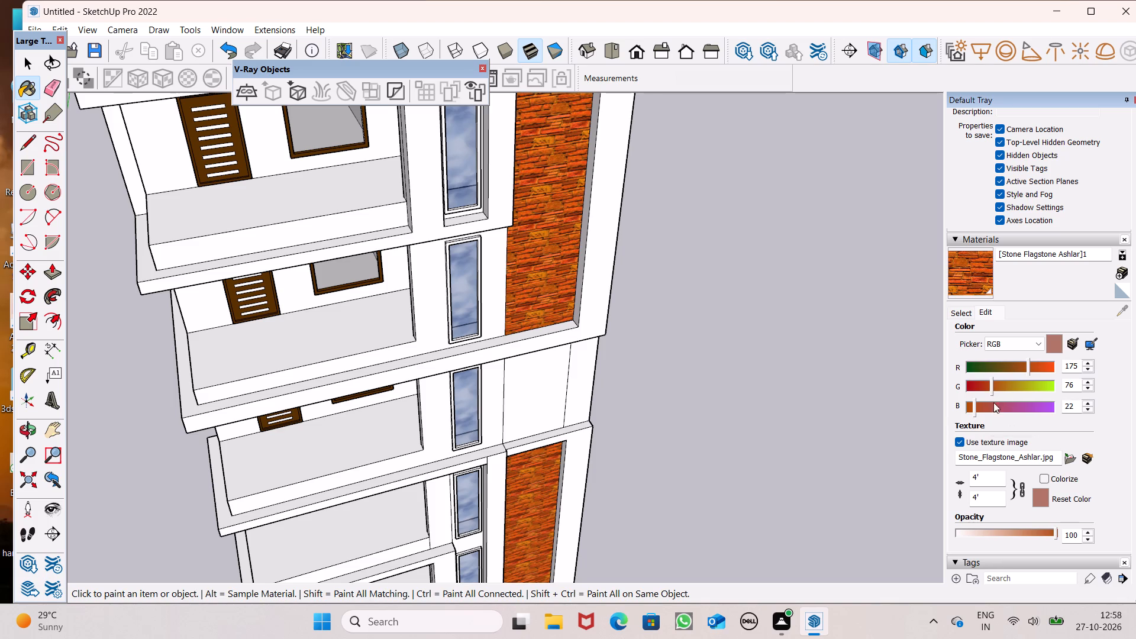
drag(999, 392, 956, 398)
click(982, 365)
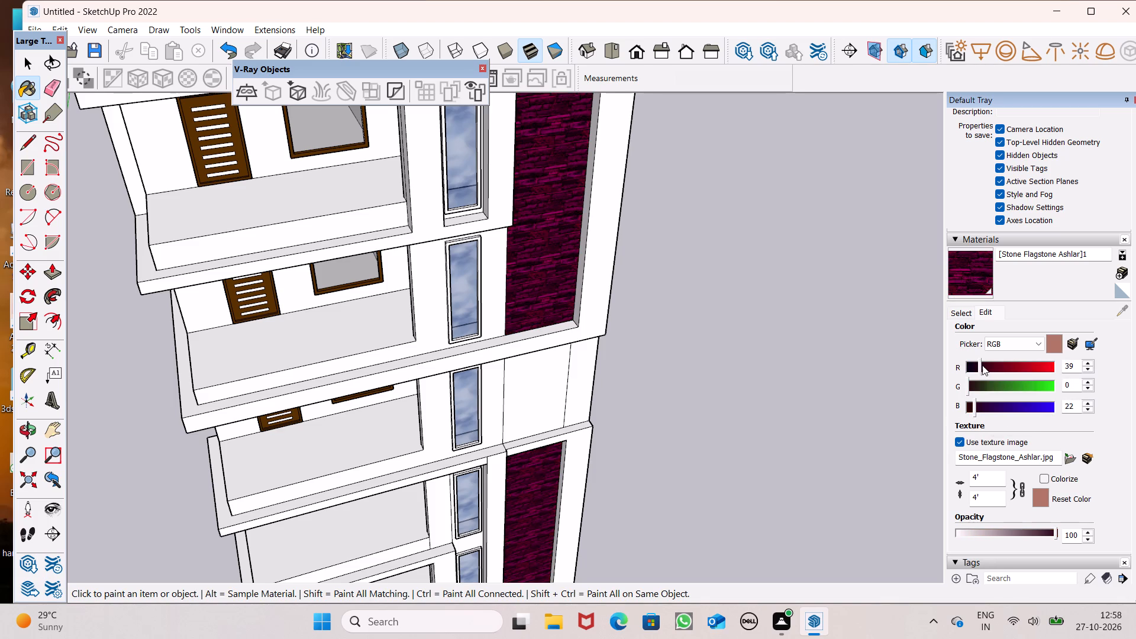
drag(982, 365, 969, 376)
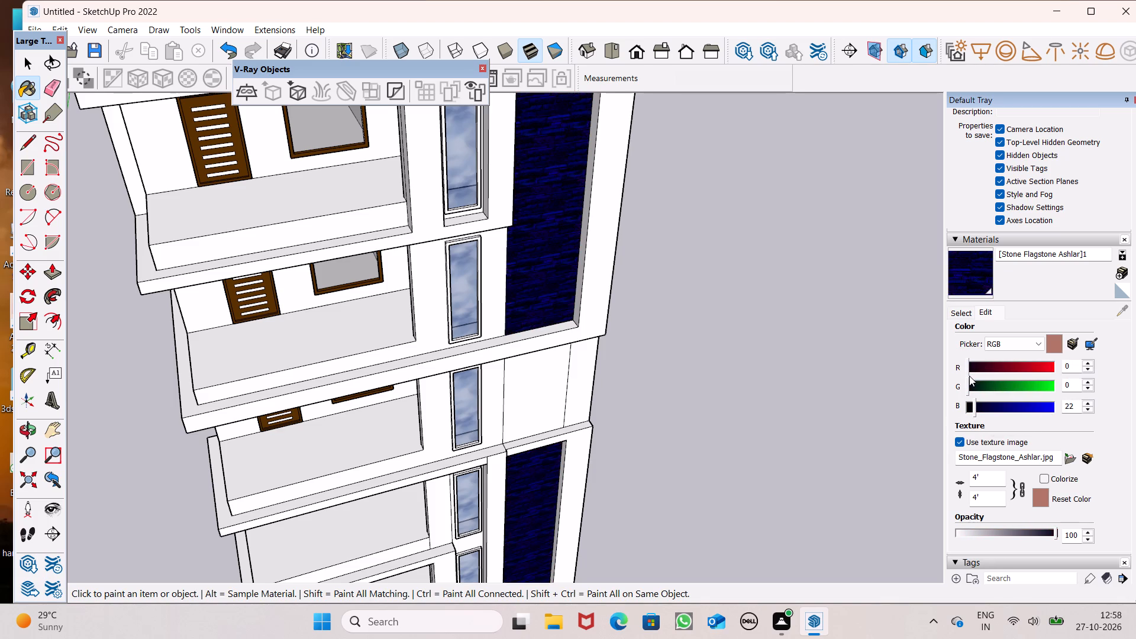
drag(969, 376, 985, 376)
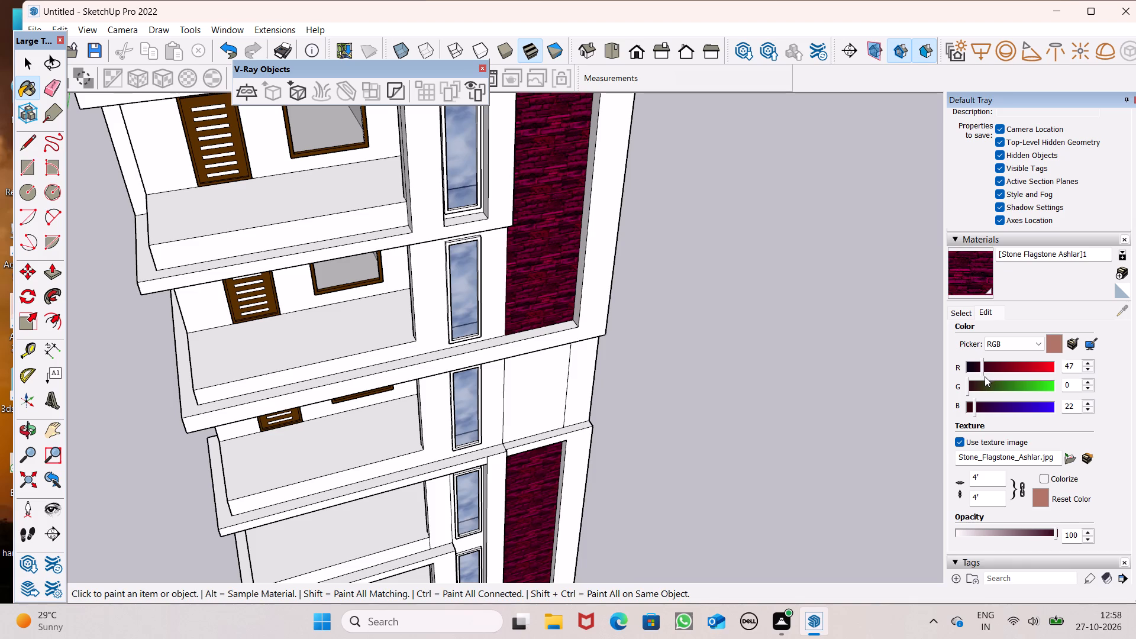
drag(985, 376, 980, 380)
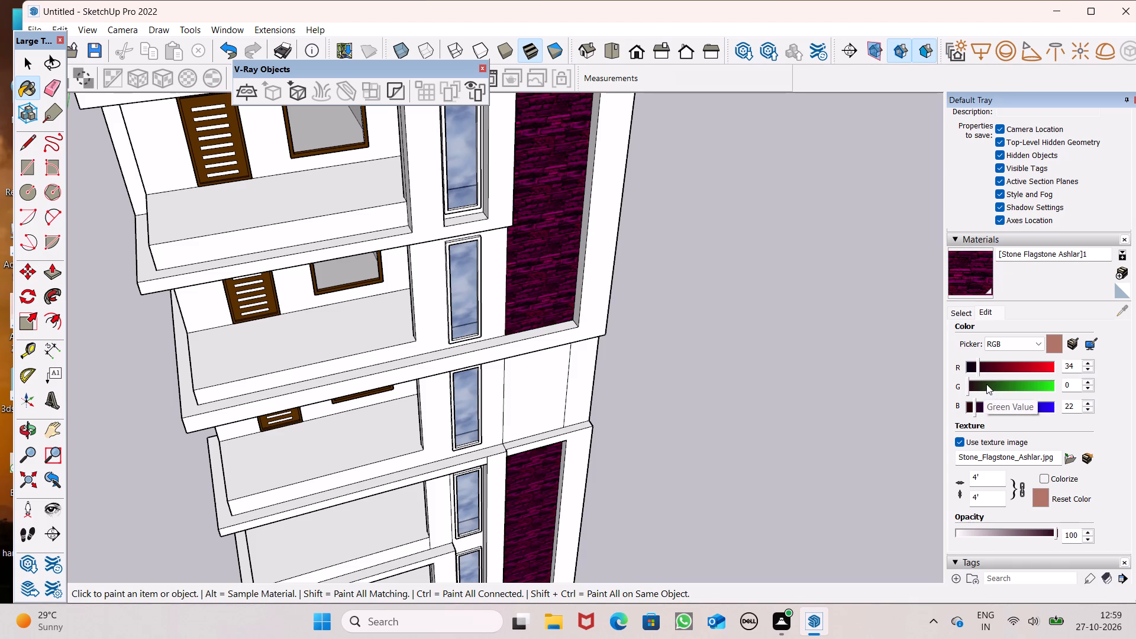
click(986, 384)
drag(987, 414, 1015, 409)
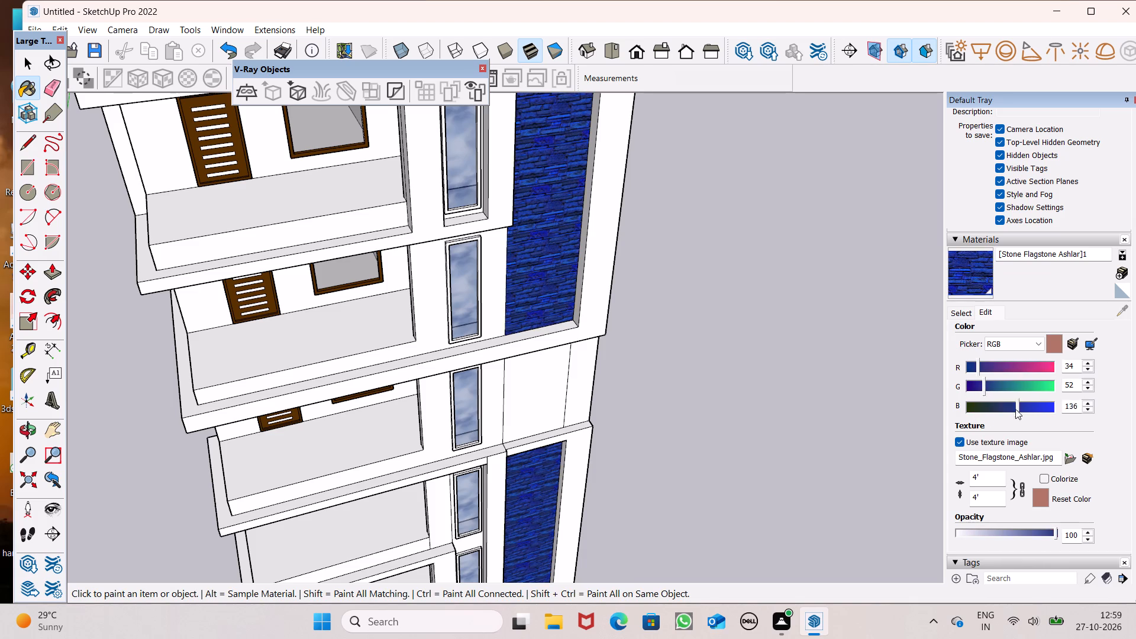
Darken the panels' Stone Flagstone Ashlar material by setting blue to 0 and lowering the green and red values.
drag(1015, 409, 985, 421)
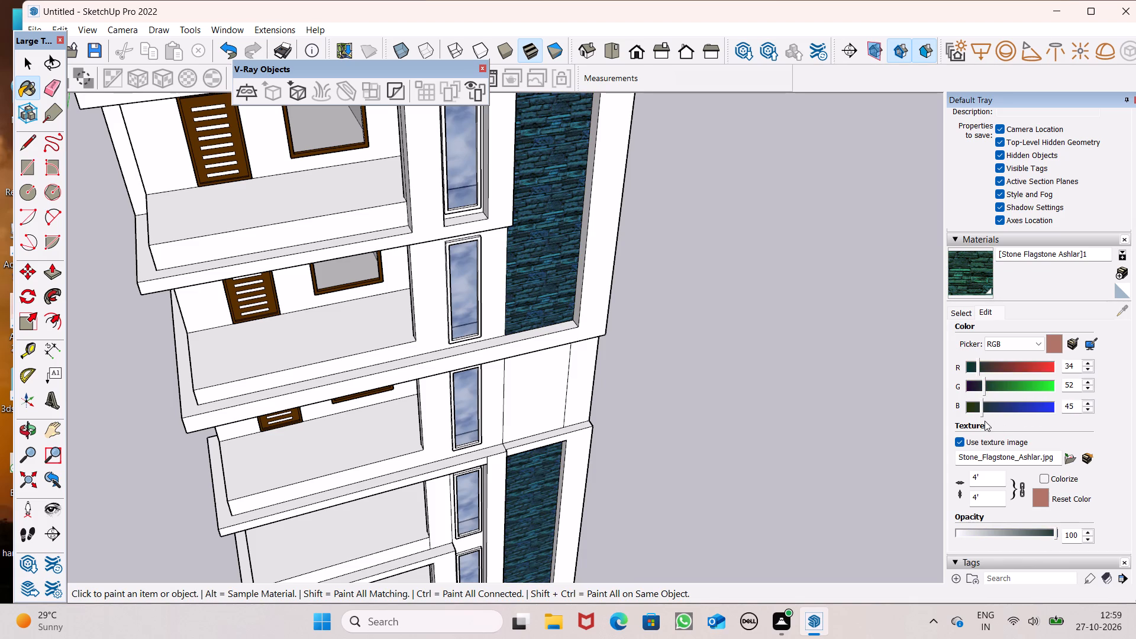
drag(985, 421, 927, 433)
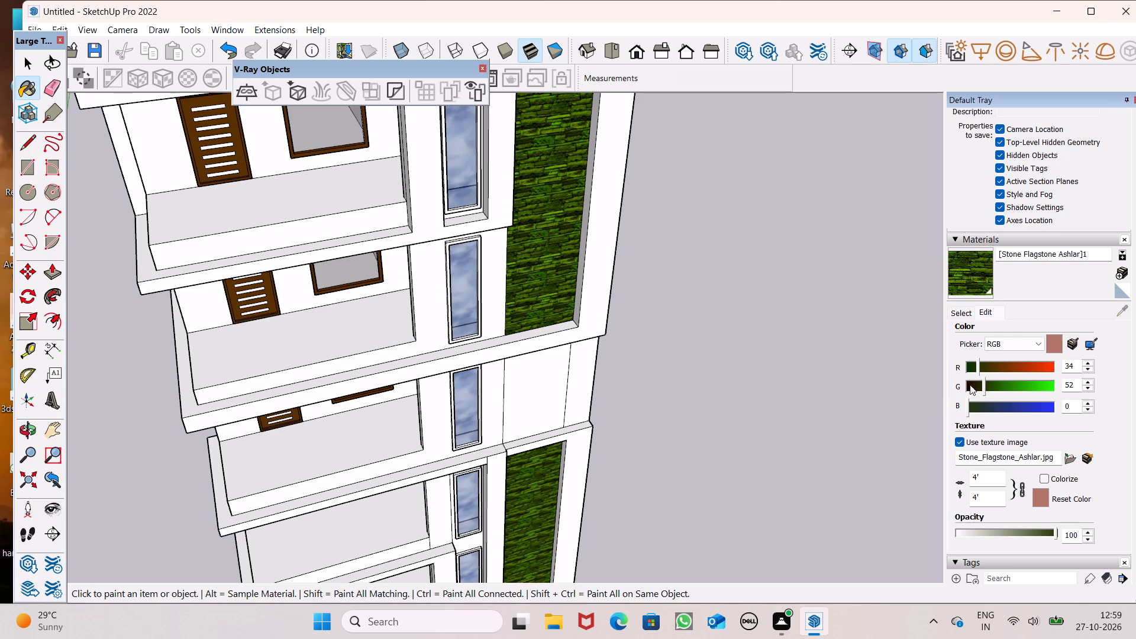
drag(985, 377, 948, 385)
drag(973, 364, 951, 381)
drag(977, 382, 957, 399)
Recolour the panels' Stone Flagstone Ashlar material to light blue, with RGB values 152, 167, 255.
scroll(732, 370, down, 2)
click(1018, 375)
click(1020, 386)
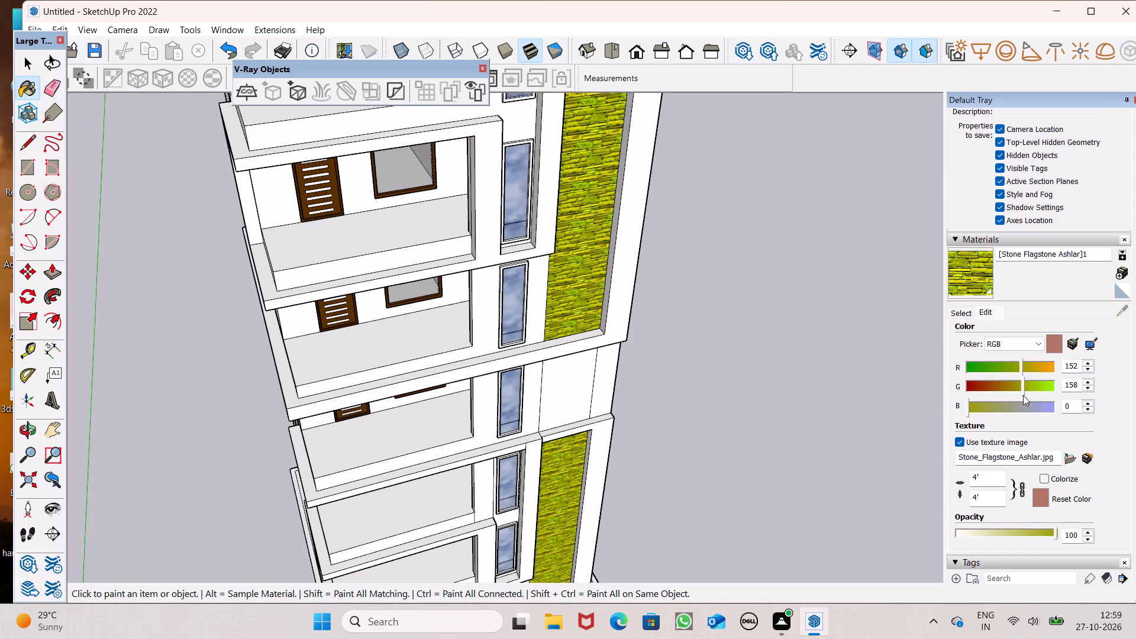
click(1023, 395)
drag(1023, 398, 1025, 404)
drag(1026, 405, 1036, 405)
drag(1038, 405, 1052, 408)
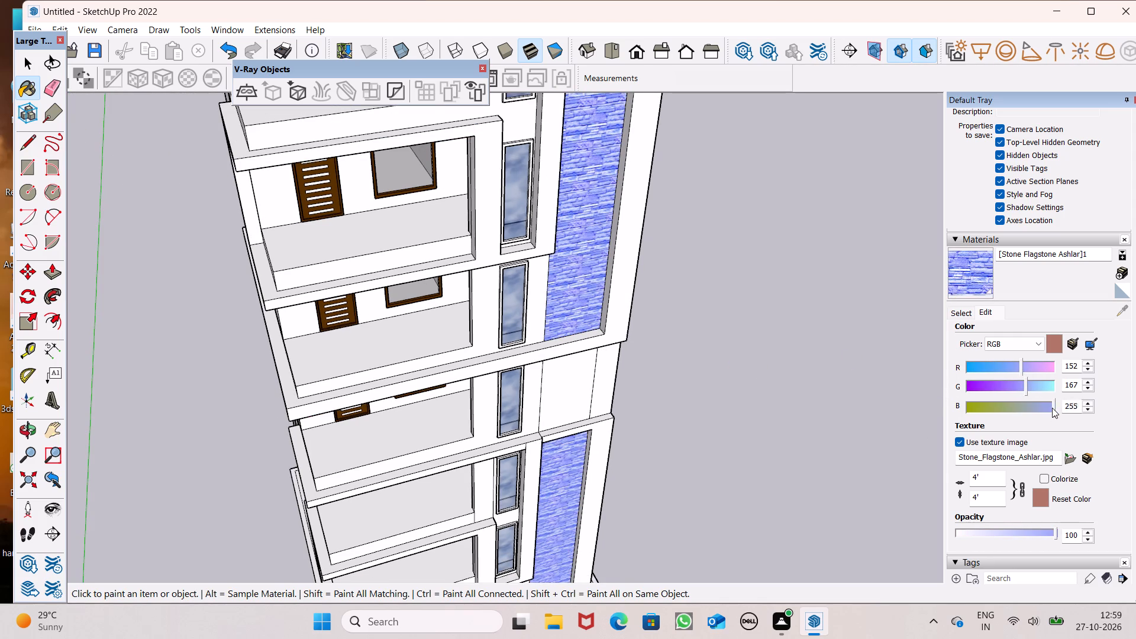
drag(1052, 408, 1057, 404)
Repaint the upper and lower recessed wall panels with Stone Coursed Rough from Brick, Cladding and Siding.
click(966, 312)
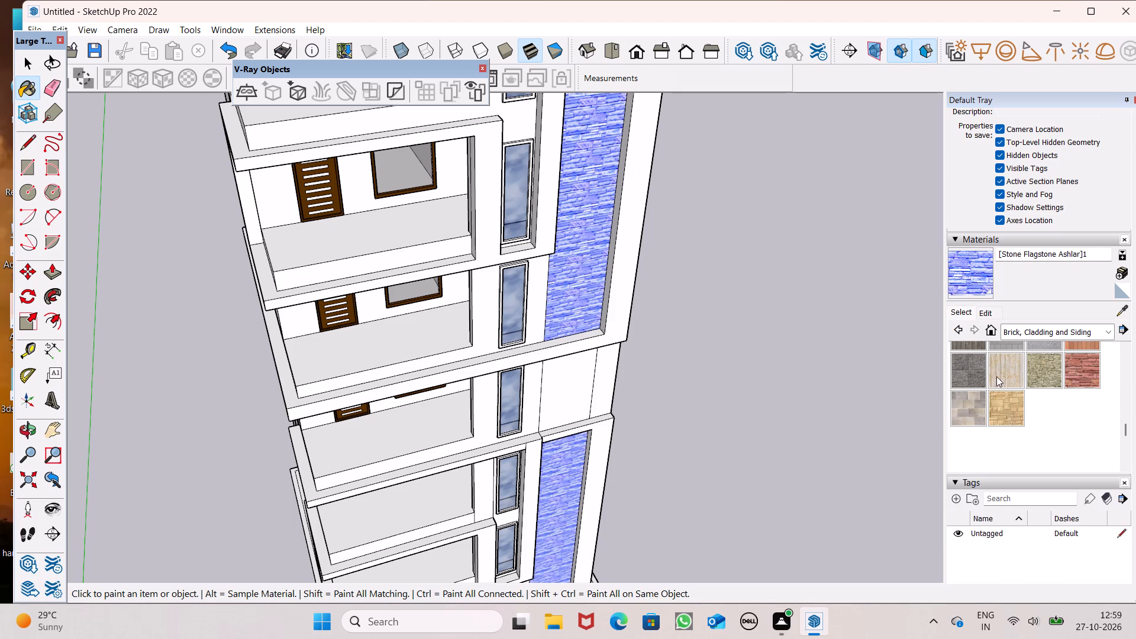
click(1009, 402)
click(1040, 370)
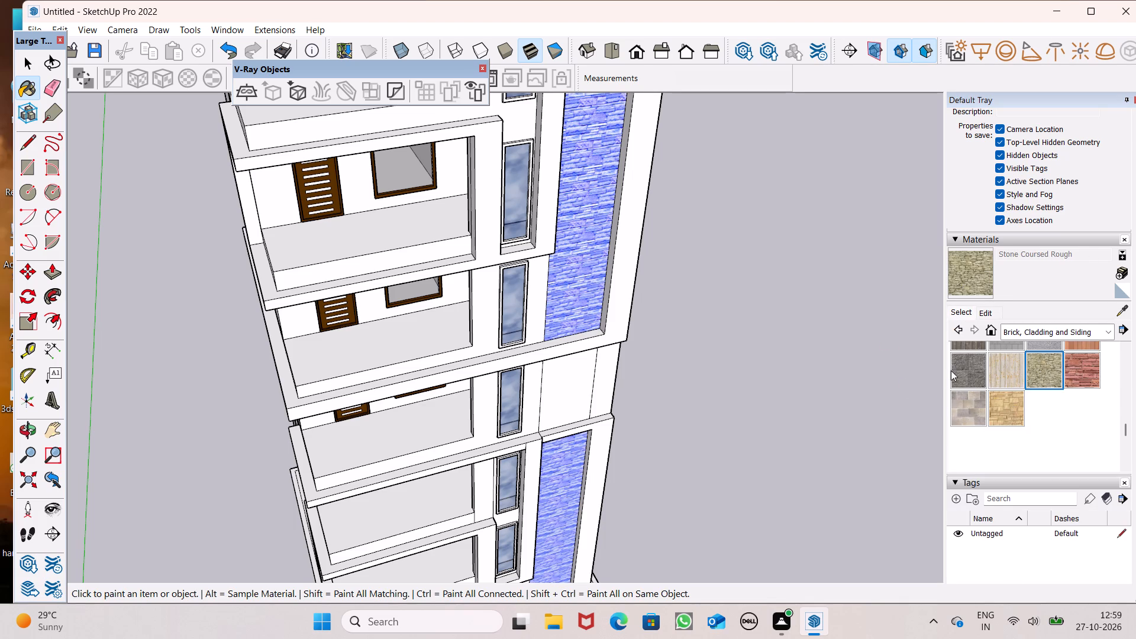
scroll(628, 246, up, 3)
click(587, 258)
scroll(589, 439, down, 1)
drag(561, 520, 549, 500)
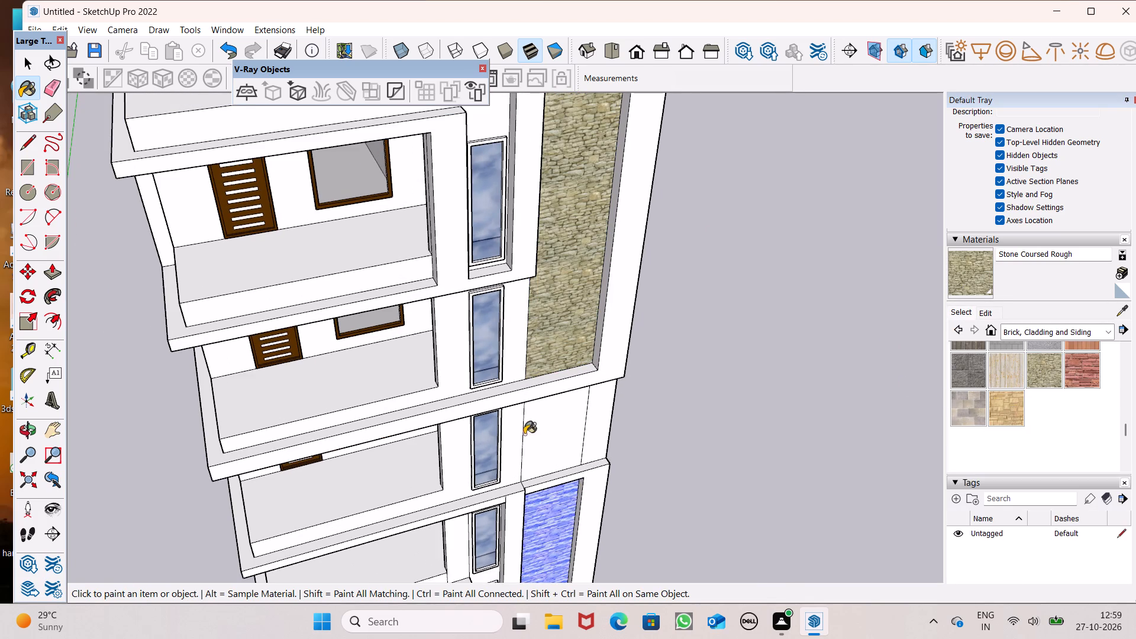
scroll(518, 382, down, 7)
middle_drag(554, 415, 479, 186)
scroll(479, 186, up, 1)
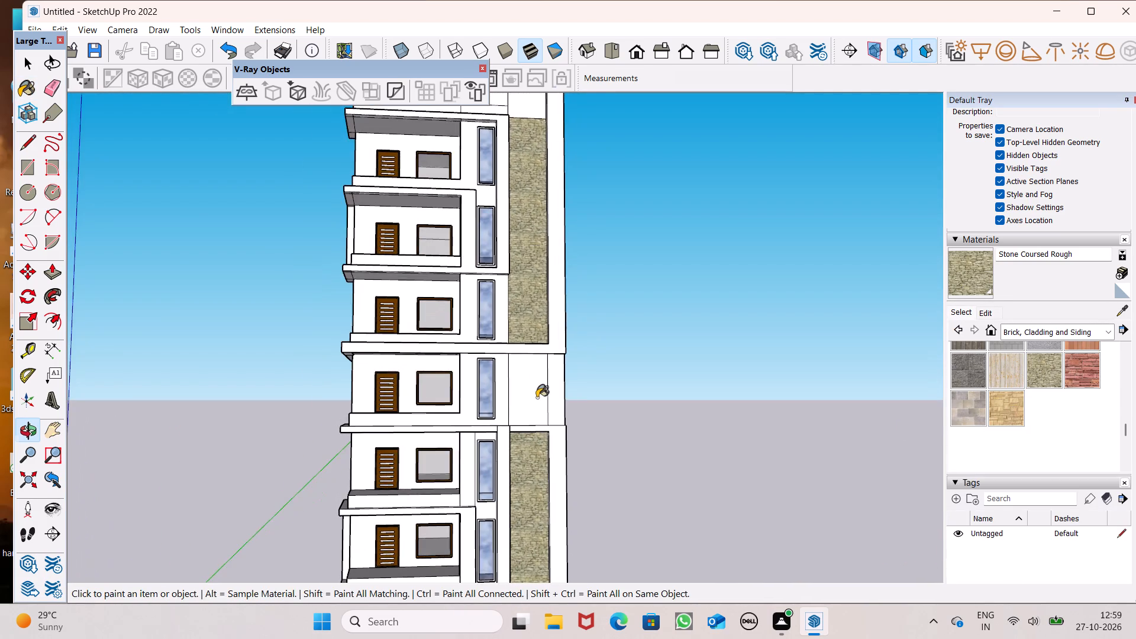
scroll(538, 405, up, 7)
scroll(532, 383, down, 5)
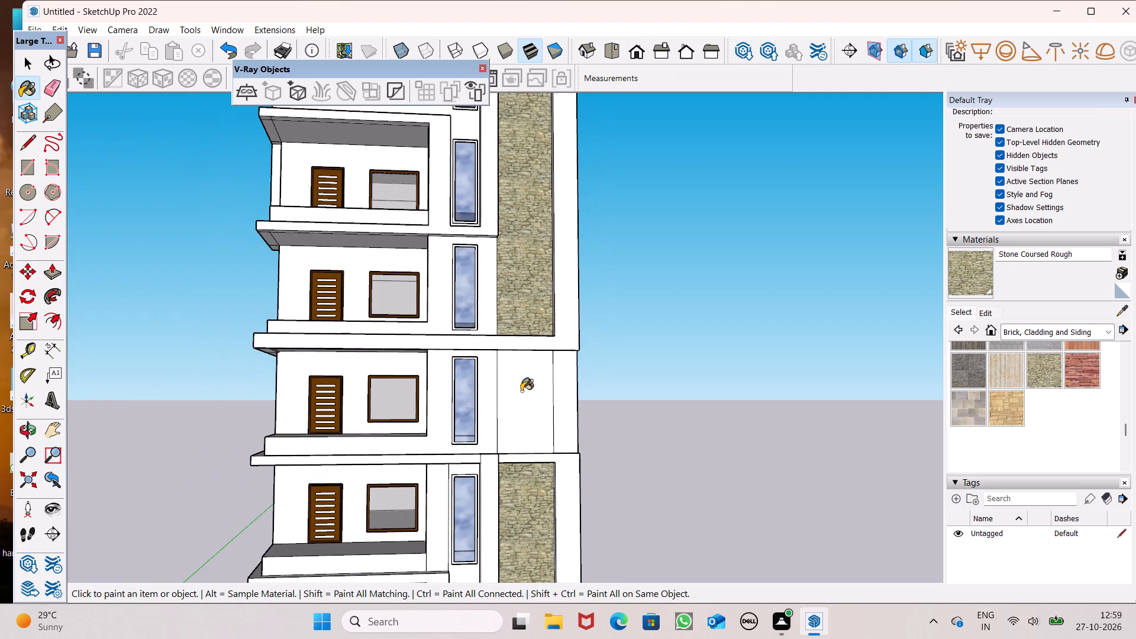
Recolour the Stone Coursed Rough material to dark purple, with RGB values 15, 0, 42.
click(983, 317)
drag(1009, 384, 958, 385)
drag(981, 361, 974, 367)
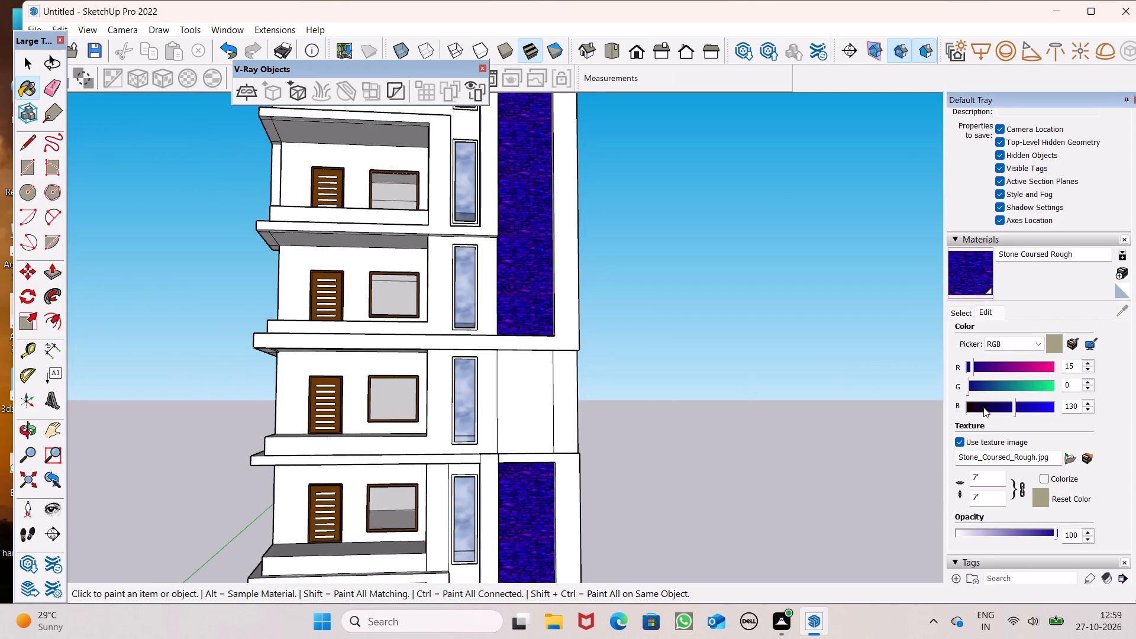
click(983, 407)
Recolour the Stone Coursed Rough material on the wall panels to green, with RGB values 0, 102, 0.
scroll(817, 377, down, 2)
middle_drag(815, 382, 793, 589)
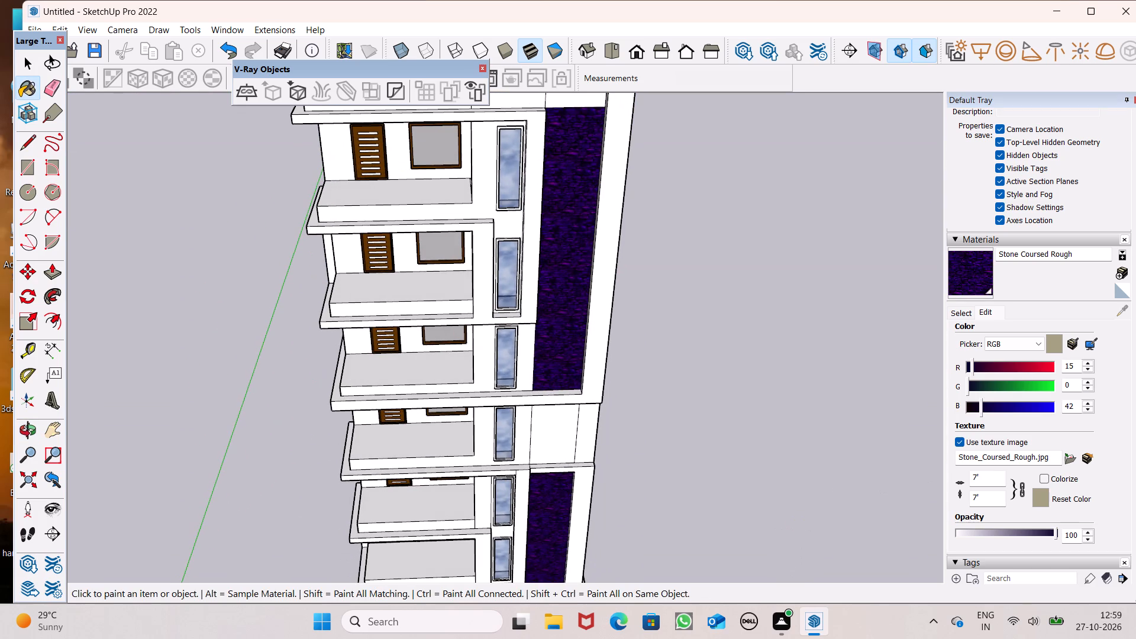
scroll(988, 461, up, 4)
scroll(890, 408, down, 3)
scroll(944, 387, down, 6)
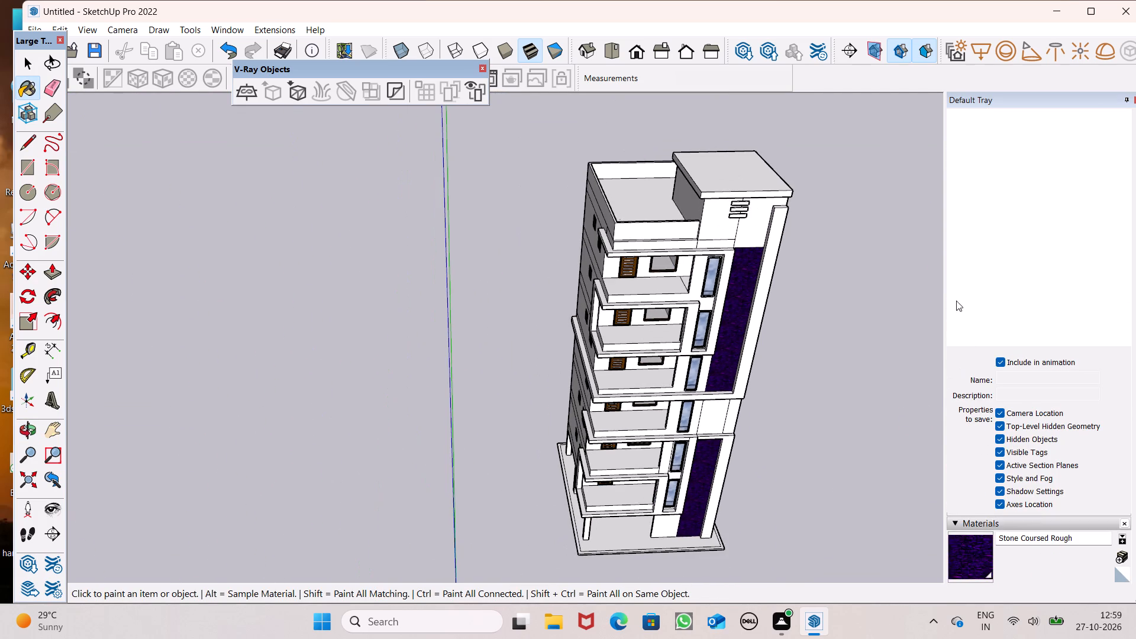
scroll(695, 280, up, 7)
scroll(200, 196, down, 7)
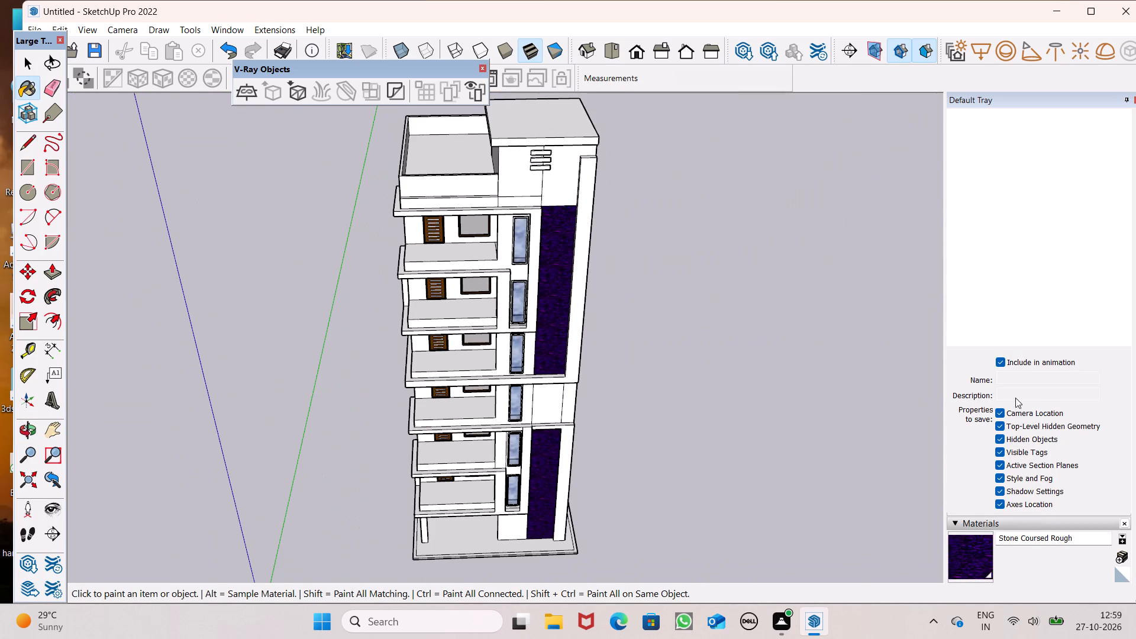
scroll(1015, 398, down, 5)
scroll(990, 350, up, 3)
scroll(987, 347, down, 3)
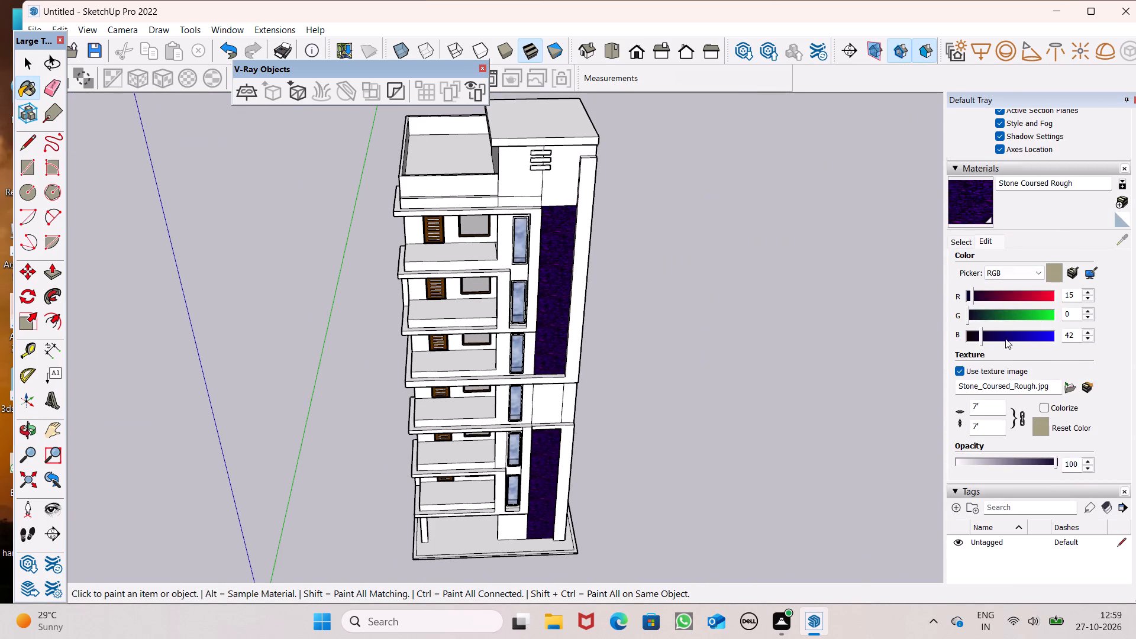
drag(981, 337, 965, 345)
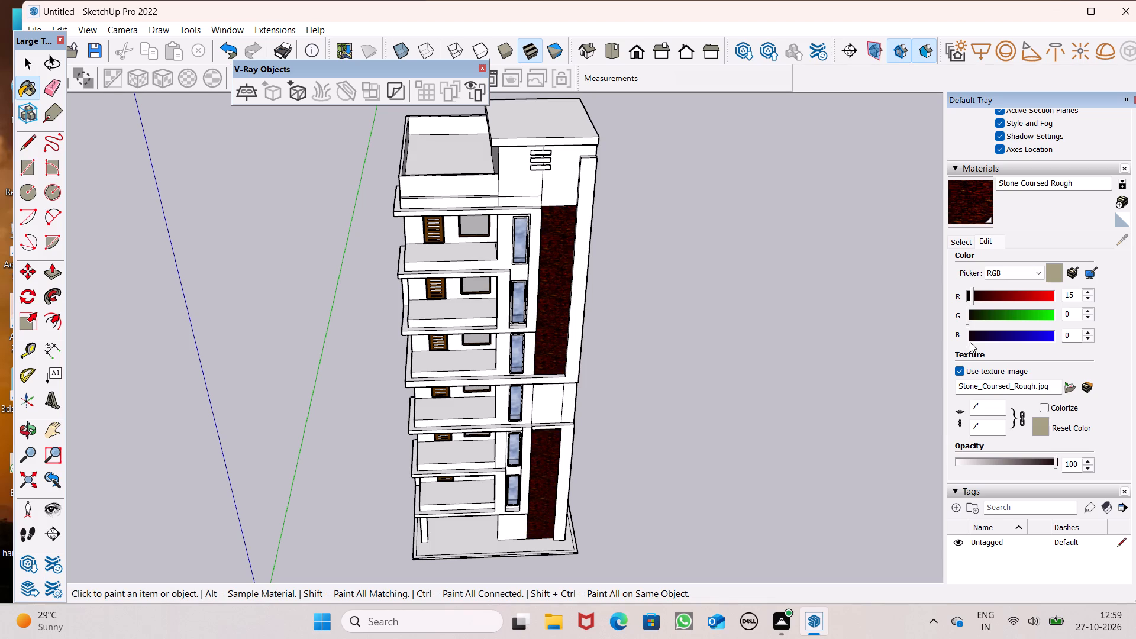
drag(985, 333, 951, 360)
drag(983, 330, 934, 347)
drag(977, 304, 987, 305)
drag(987, 305, 918, 346)
drag(1002, 326, 985, 353)
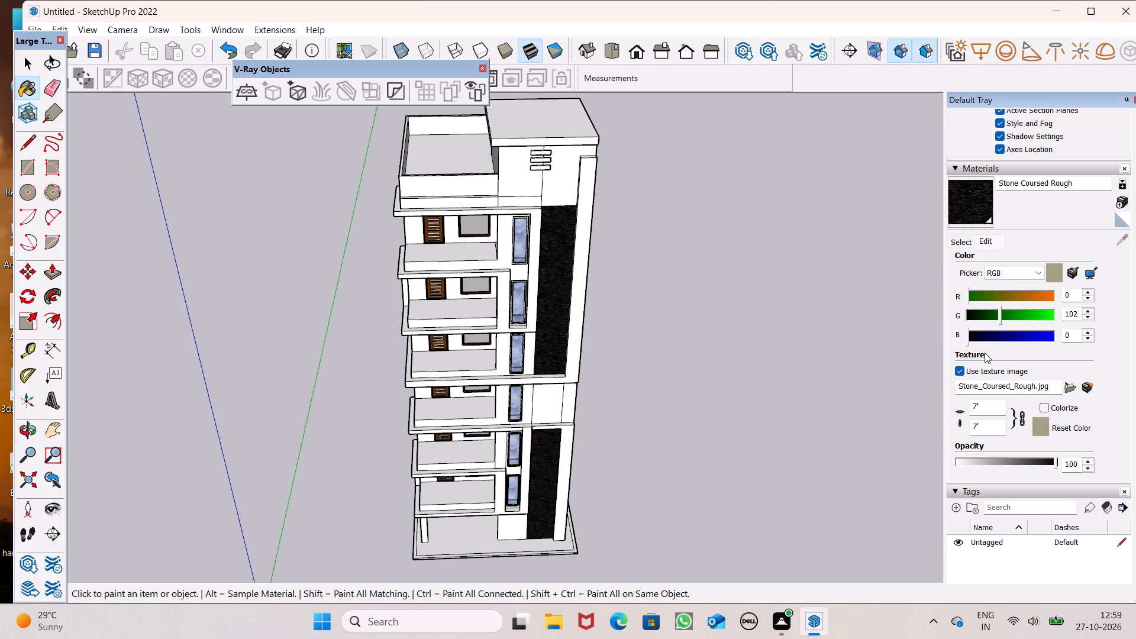
drag(985, 353, 948, 365)
click(981, 240)
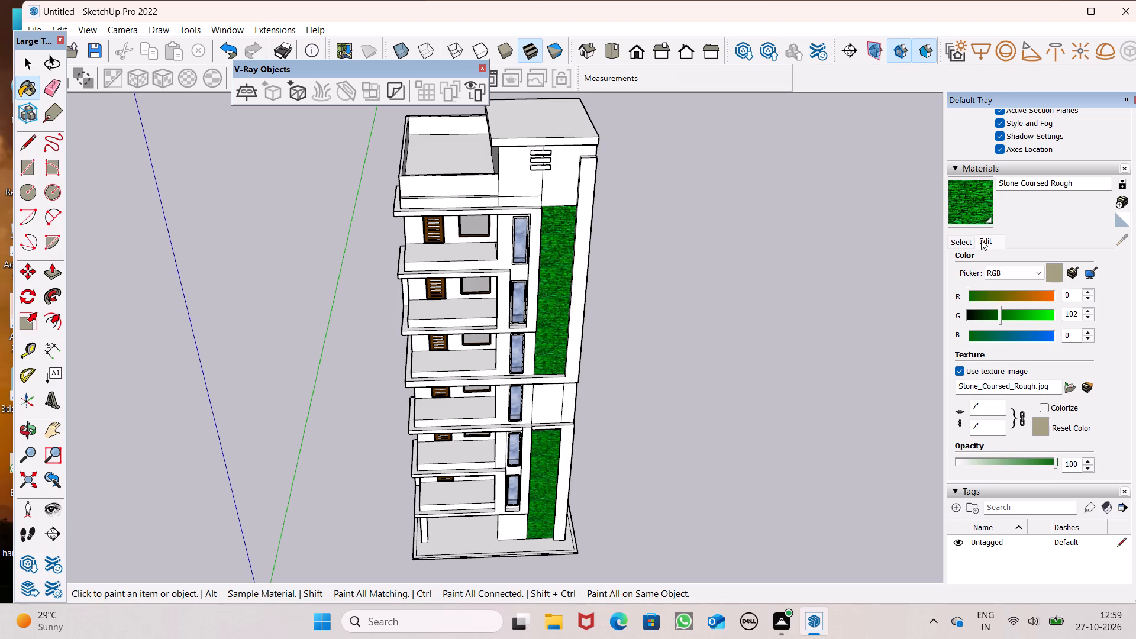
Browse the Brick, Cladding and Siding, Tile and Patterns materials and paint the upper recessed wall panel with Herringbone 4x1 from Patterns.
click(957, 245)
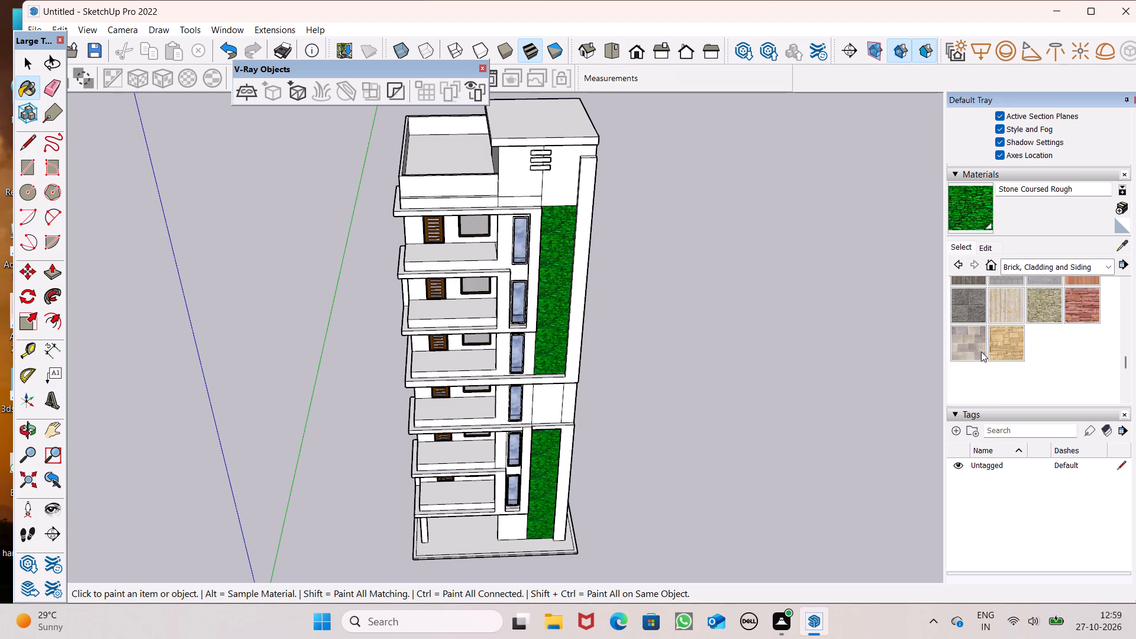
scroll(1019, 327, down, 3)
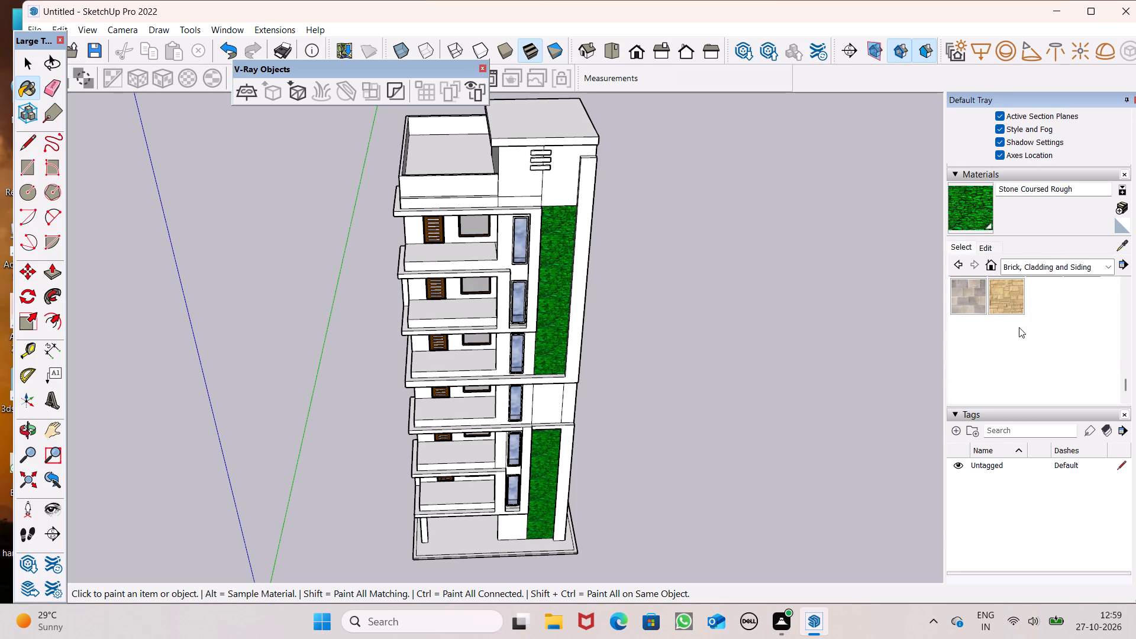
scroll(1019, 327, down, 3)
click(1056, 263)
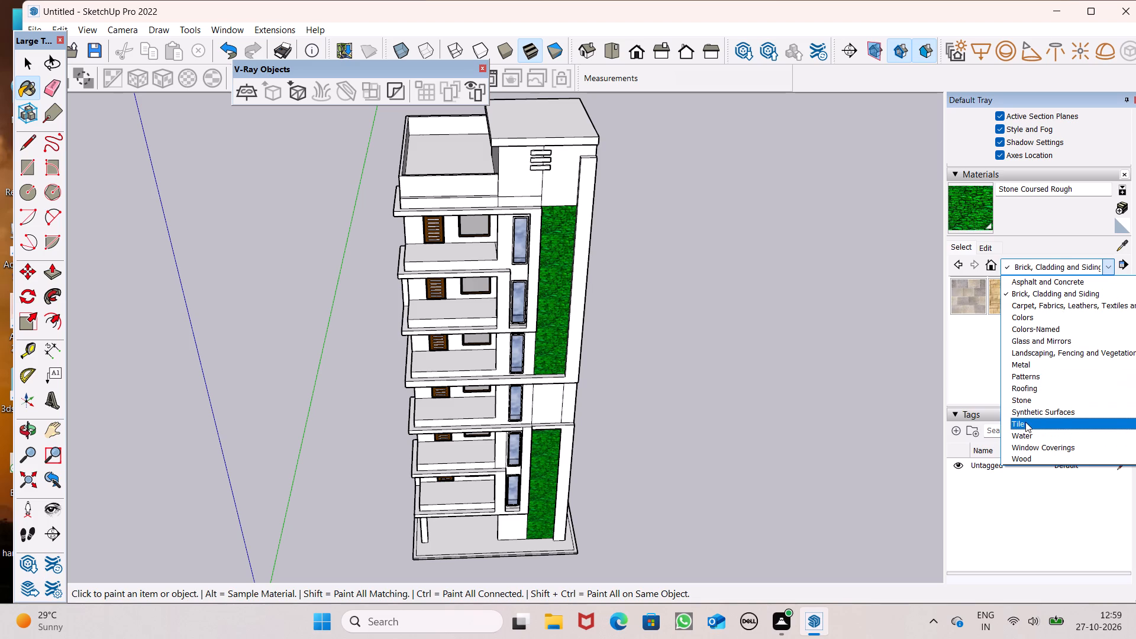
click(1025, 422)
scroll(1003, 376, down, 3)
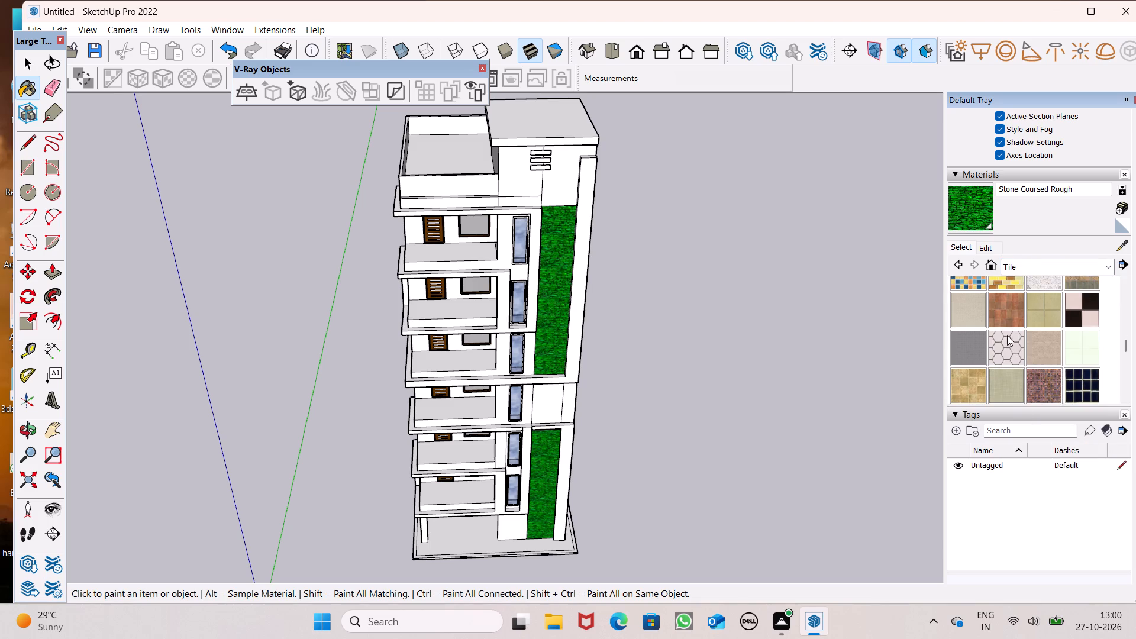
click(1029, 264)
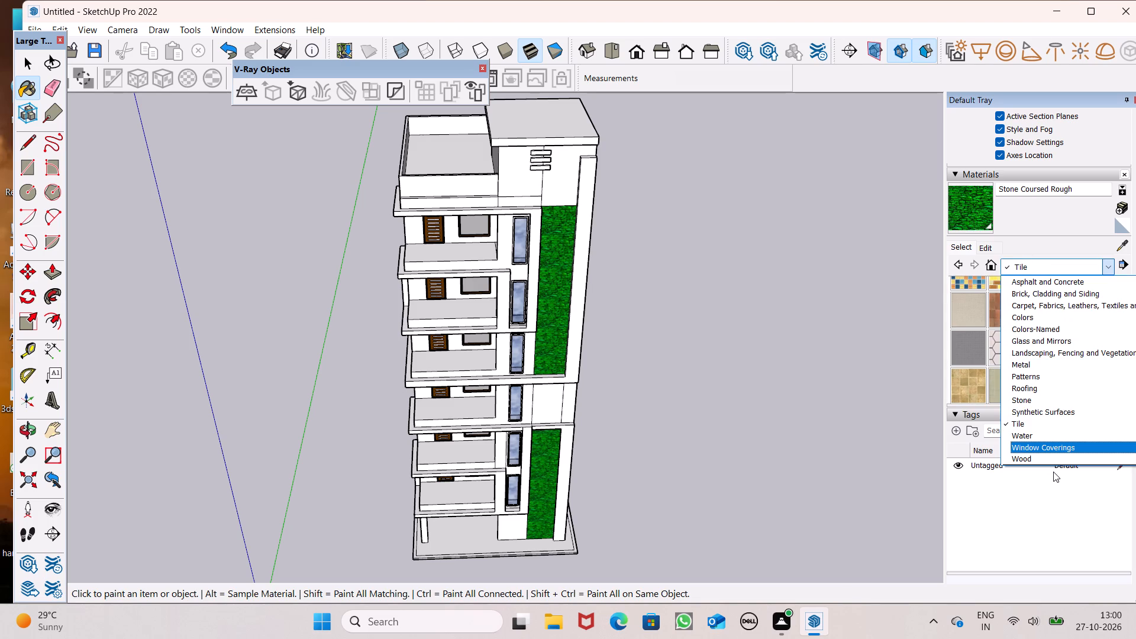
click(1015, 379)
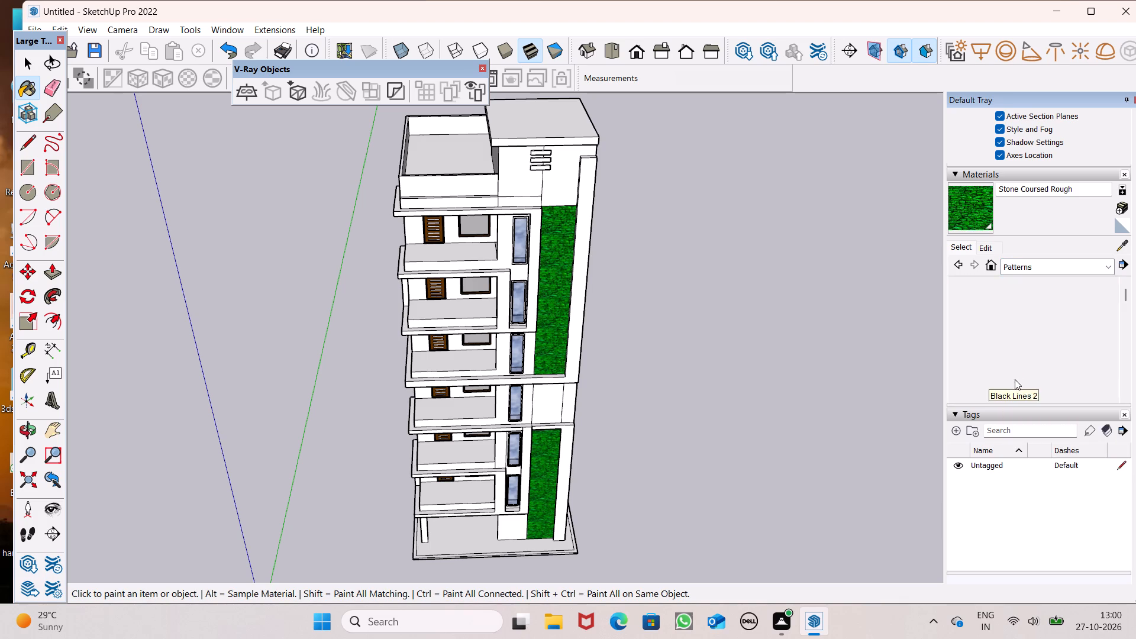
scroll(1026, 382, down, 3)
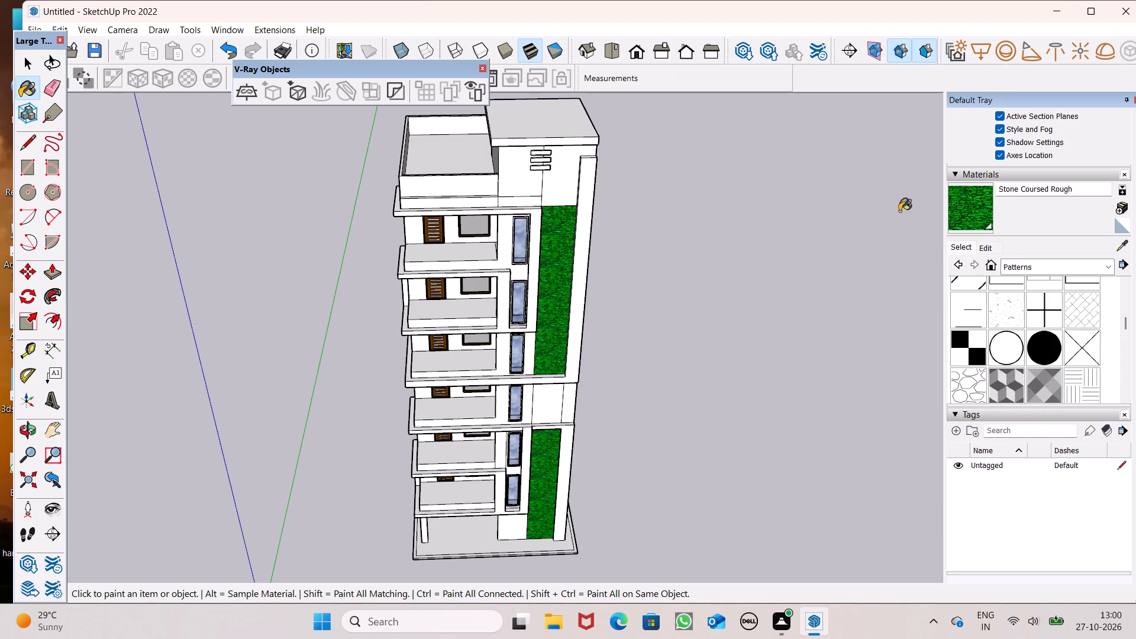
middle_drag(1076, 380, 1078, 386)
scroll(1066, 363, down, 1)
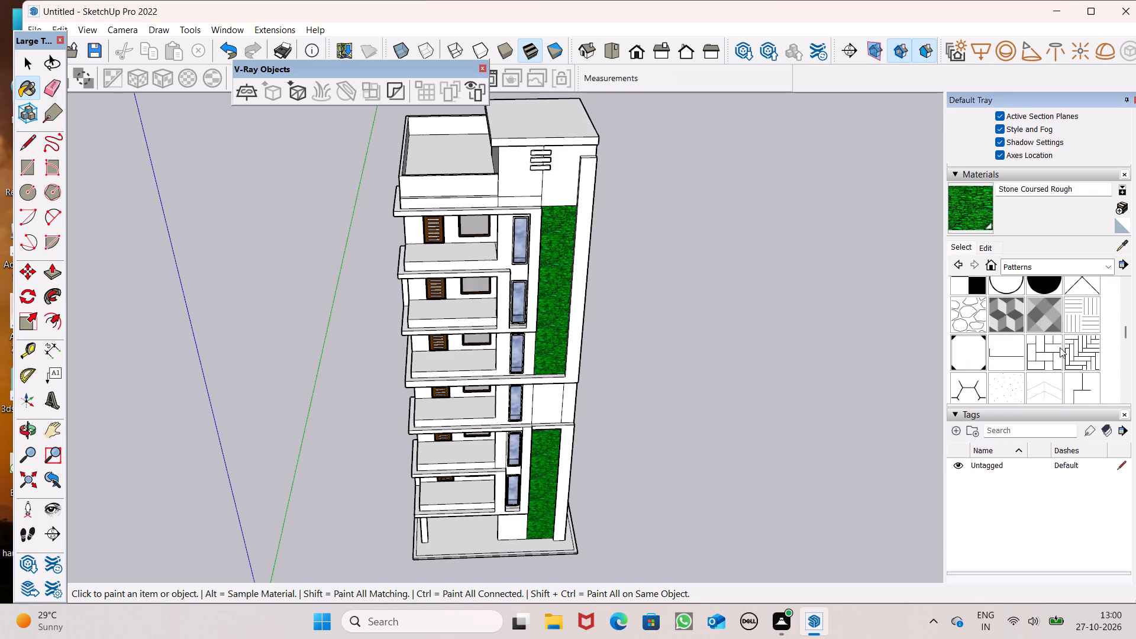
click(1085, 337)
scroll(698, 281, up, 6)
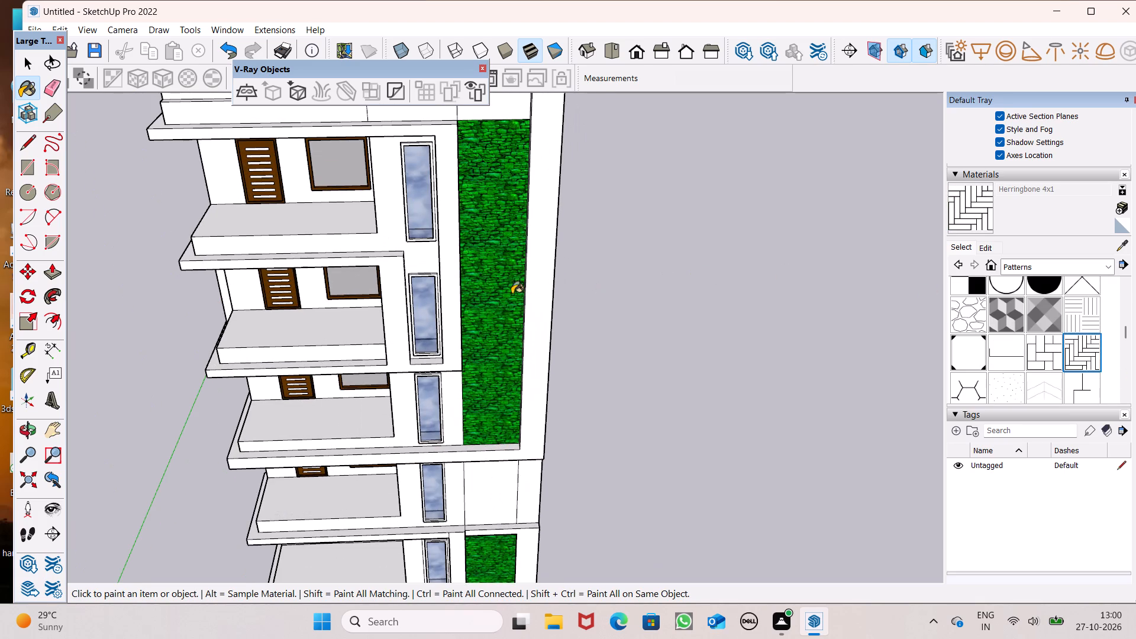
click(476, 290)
Paint the upper and lower recessed wall panels with Rectangles Running 4x1 from Patterns.
scroll(525, 286, down, 4)
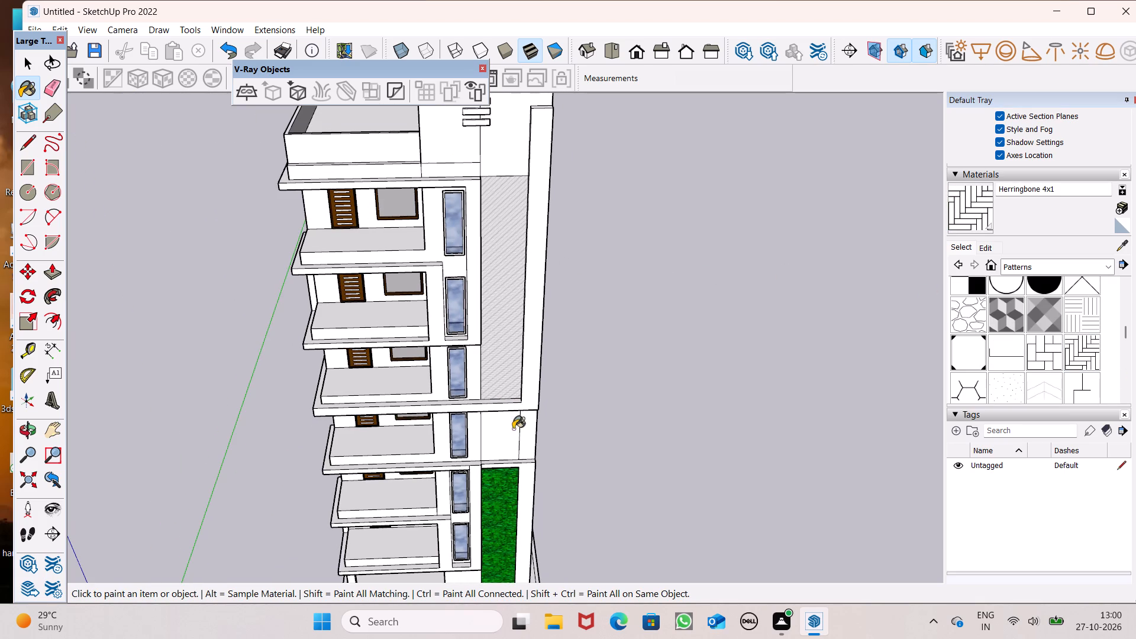
scroll(1027, 330, down, 2)
click(1037, 290)
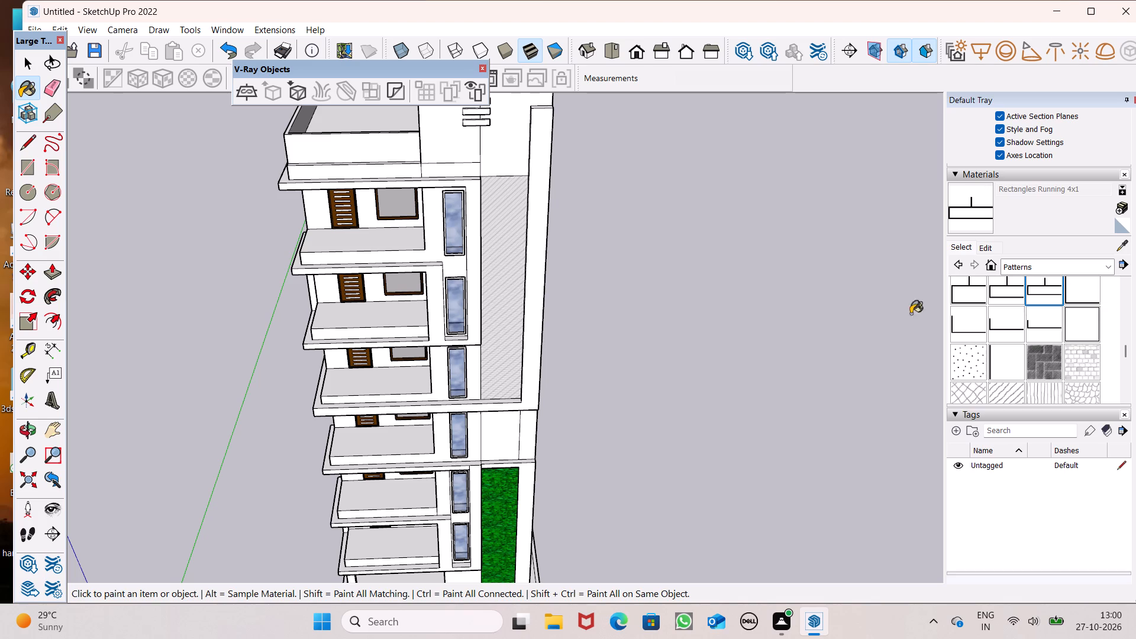
click(493, 333)
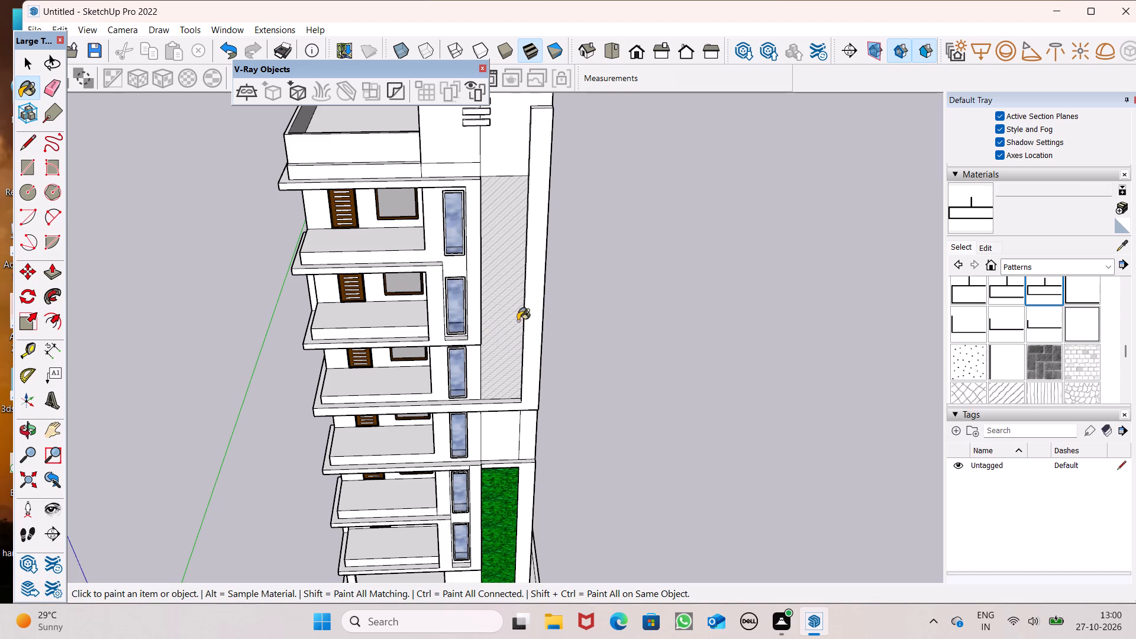
drag(504, 527, 504, 521)
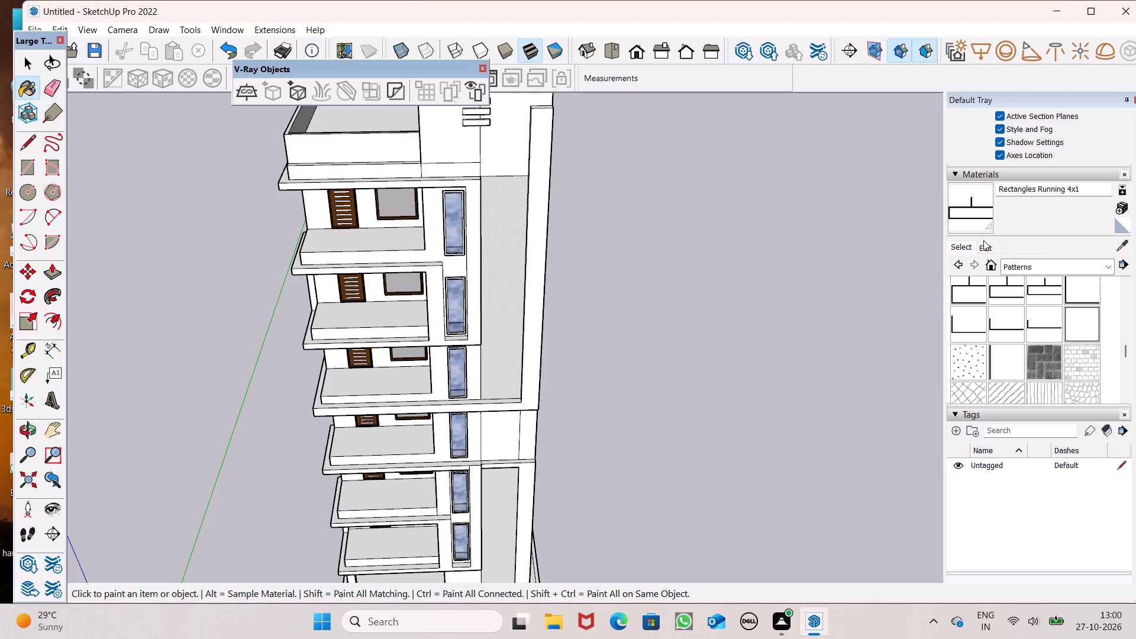
Set the Rectangles Running 4x1 texture width to 3'.
click(983, 244)
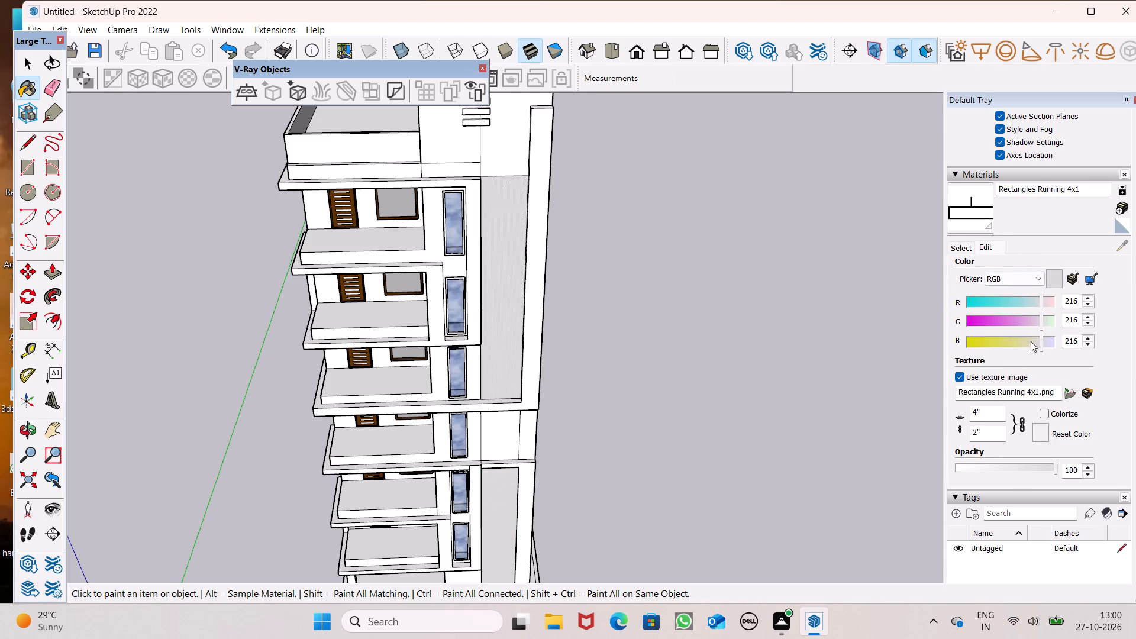
click(985, 420)
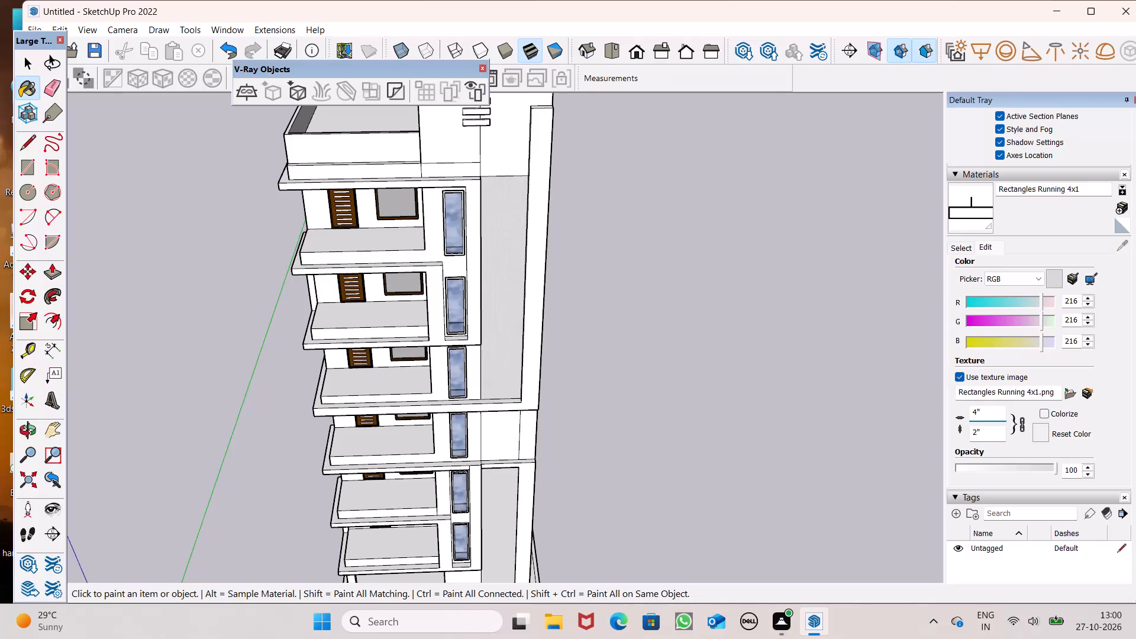
key(BackSpace)
key(BackSpace)
text(3')
key(Return)
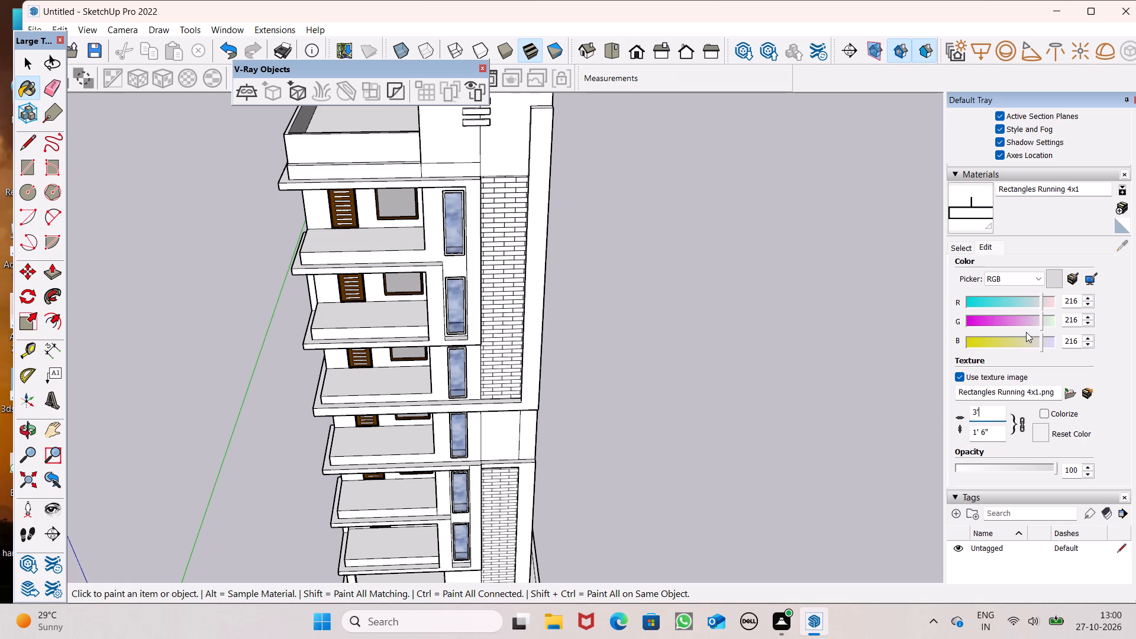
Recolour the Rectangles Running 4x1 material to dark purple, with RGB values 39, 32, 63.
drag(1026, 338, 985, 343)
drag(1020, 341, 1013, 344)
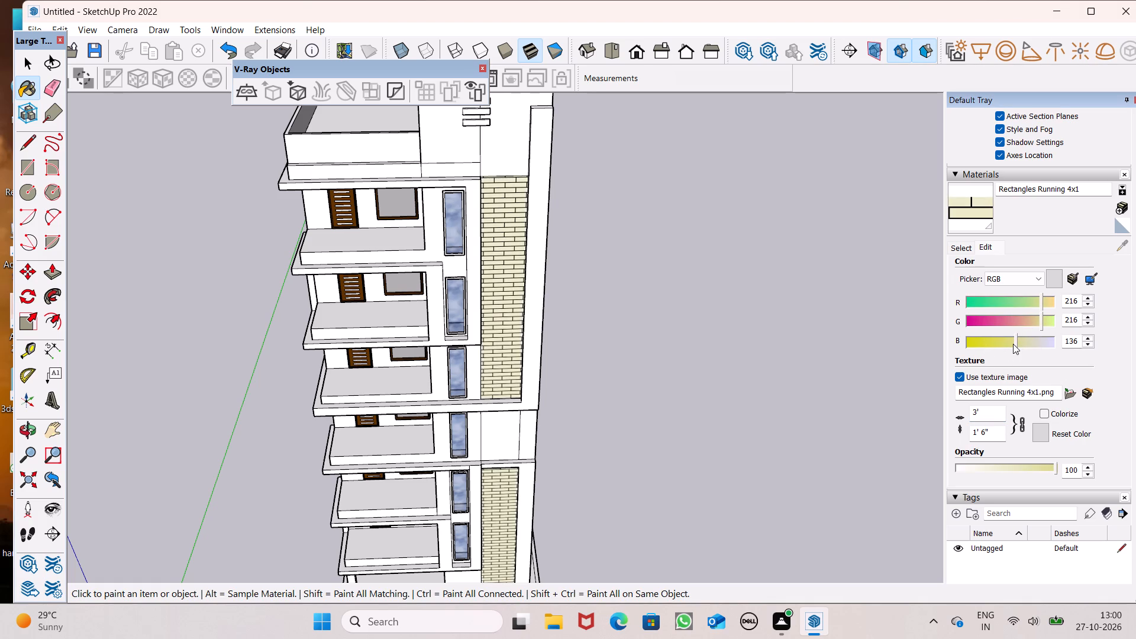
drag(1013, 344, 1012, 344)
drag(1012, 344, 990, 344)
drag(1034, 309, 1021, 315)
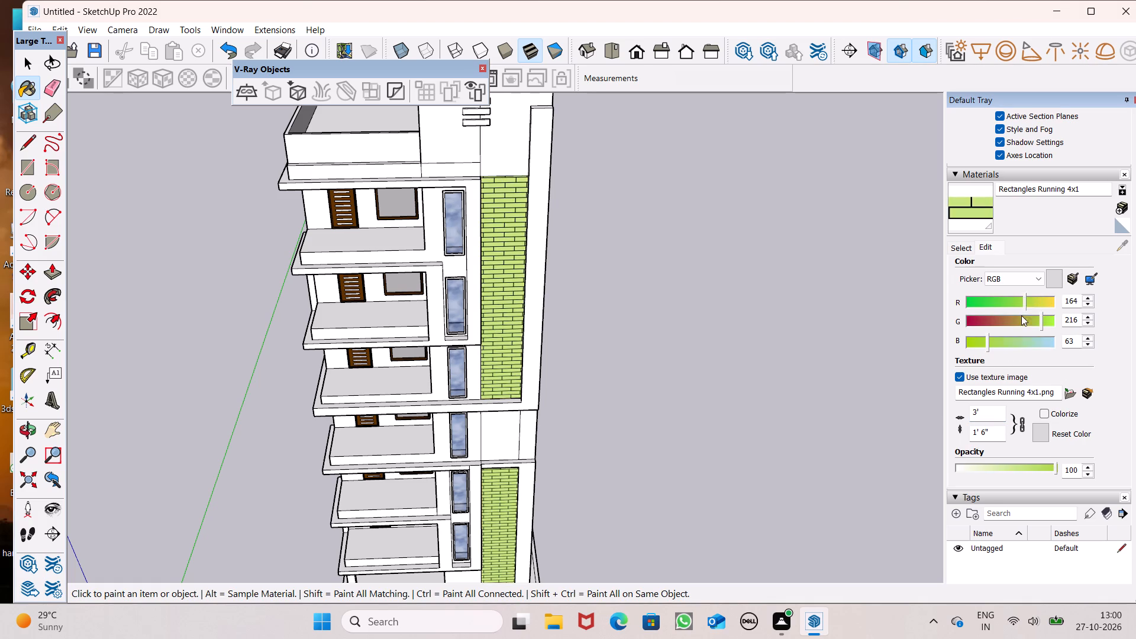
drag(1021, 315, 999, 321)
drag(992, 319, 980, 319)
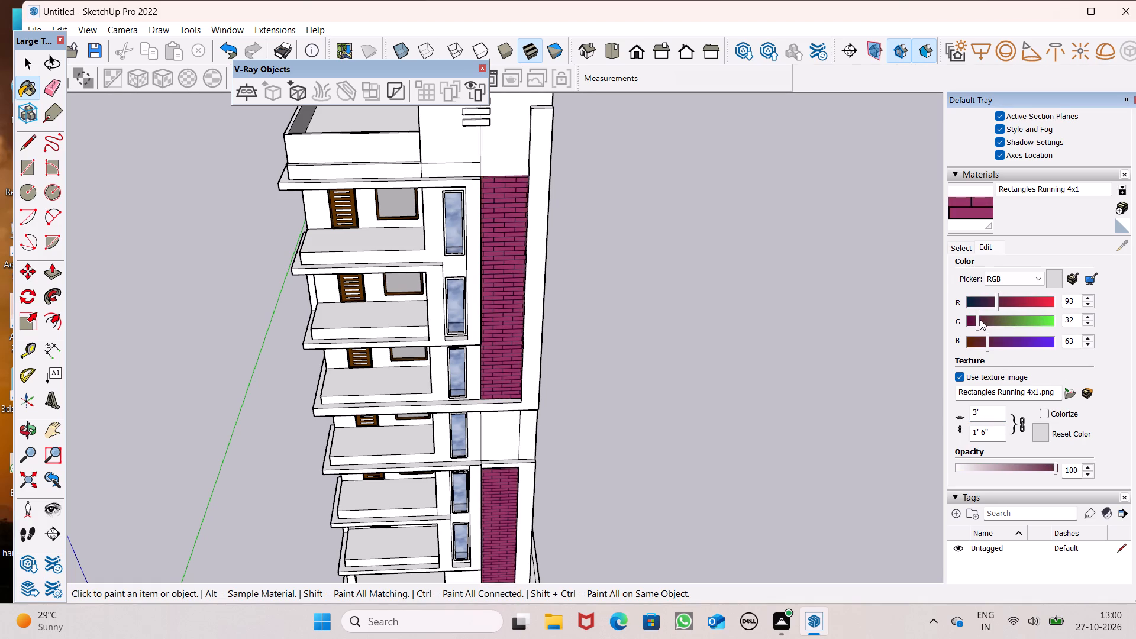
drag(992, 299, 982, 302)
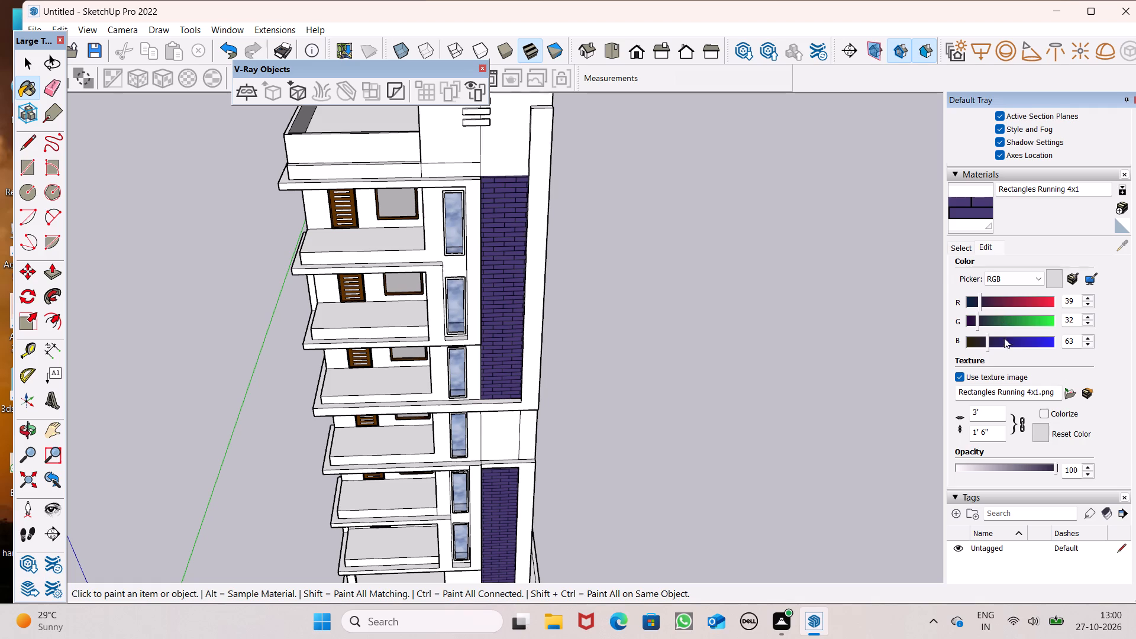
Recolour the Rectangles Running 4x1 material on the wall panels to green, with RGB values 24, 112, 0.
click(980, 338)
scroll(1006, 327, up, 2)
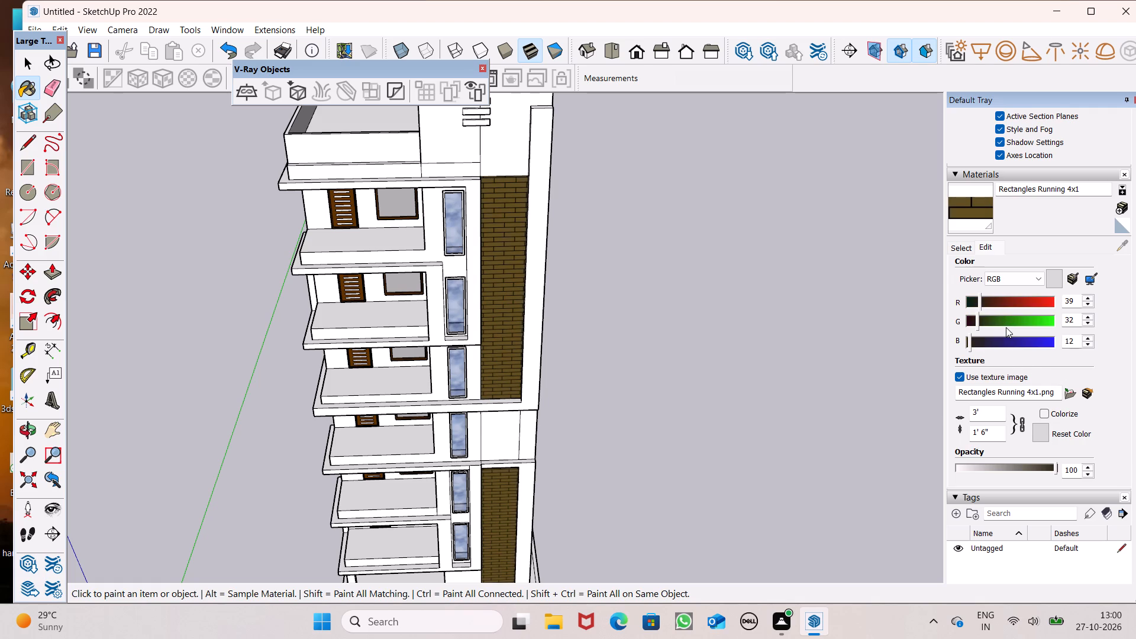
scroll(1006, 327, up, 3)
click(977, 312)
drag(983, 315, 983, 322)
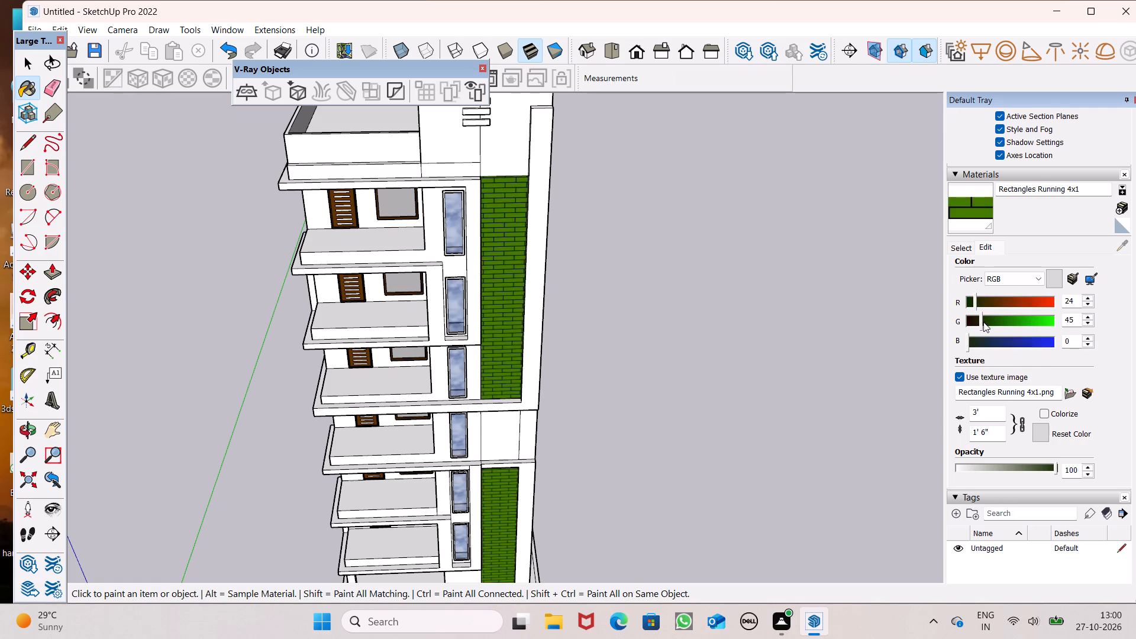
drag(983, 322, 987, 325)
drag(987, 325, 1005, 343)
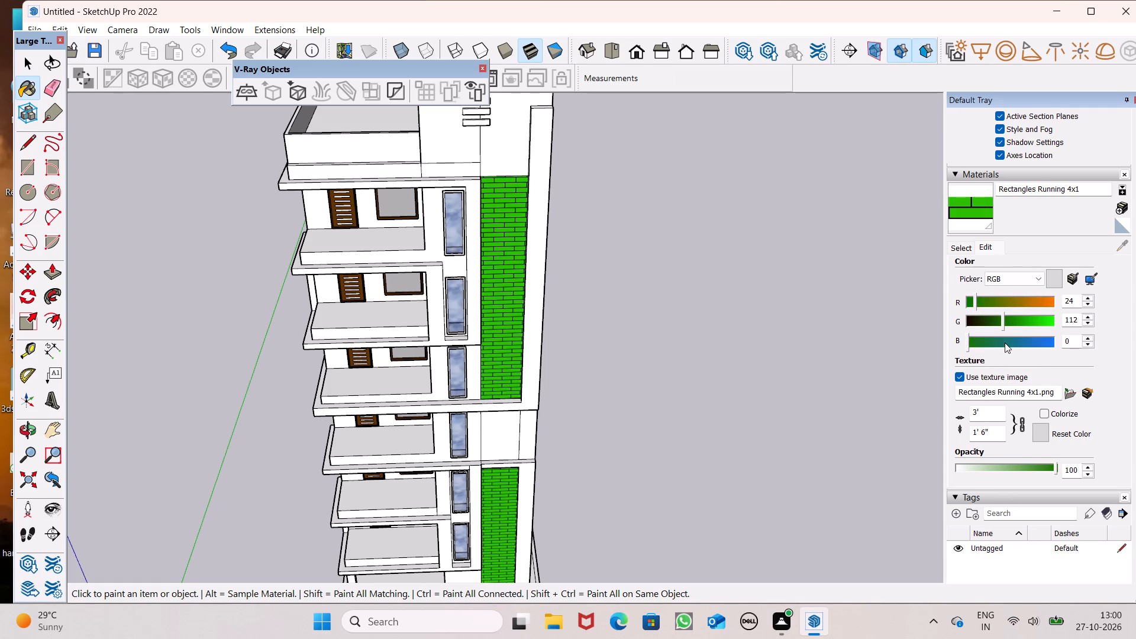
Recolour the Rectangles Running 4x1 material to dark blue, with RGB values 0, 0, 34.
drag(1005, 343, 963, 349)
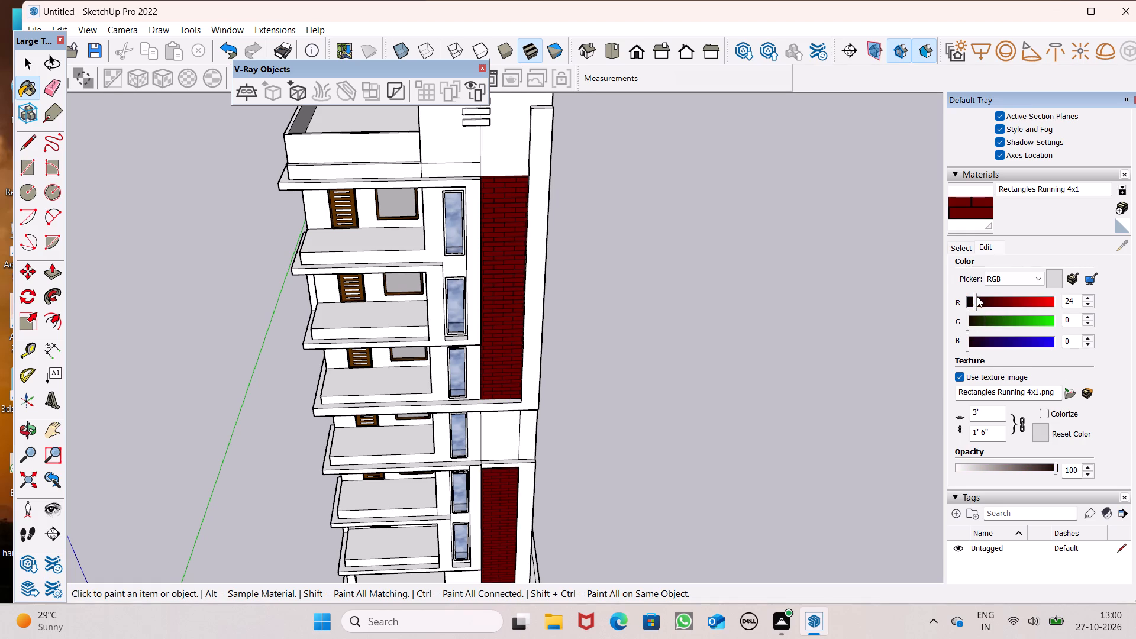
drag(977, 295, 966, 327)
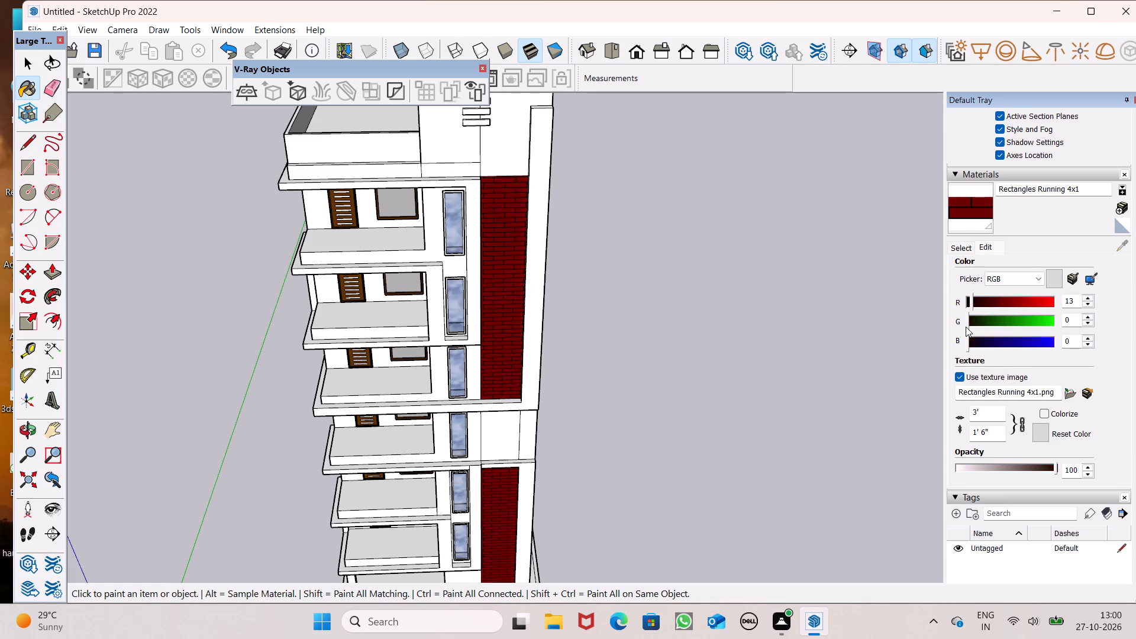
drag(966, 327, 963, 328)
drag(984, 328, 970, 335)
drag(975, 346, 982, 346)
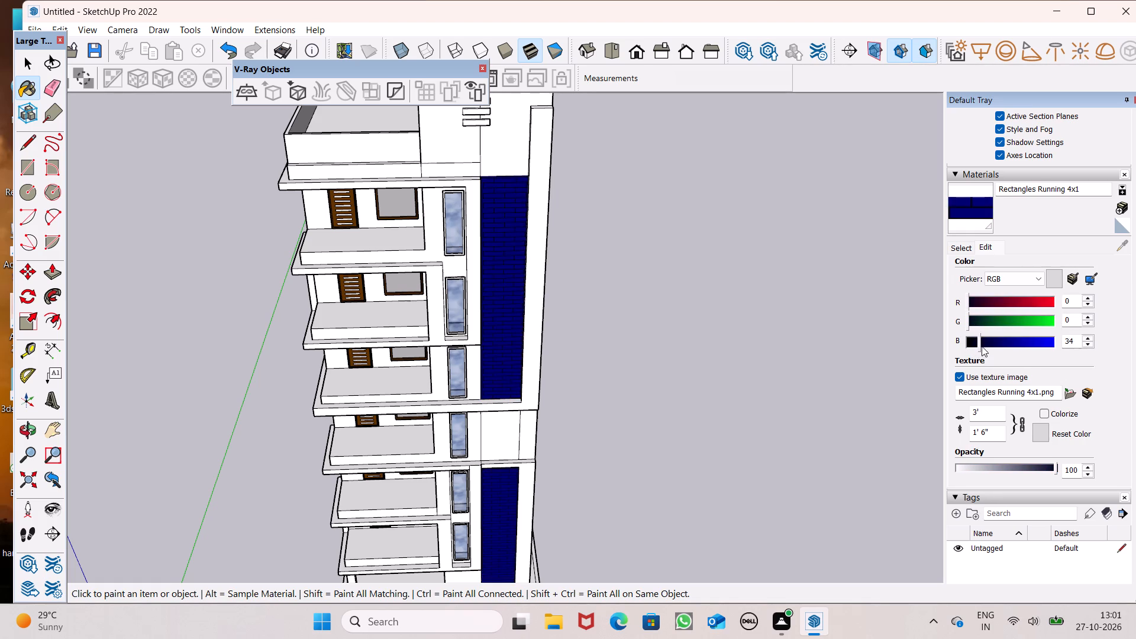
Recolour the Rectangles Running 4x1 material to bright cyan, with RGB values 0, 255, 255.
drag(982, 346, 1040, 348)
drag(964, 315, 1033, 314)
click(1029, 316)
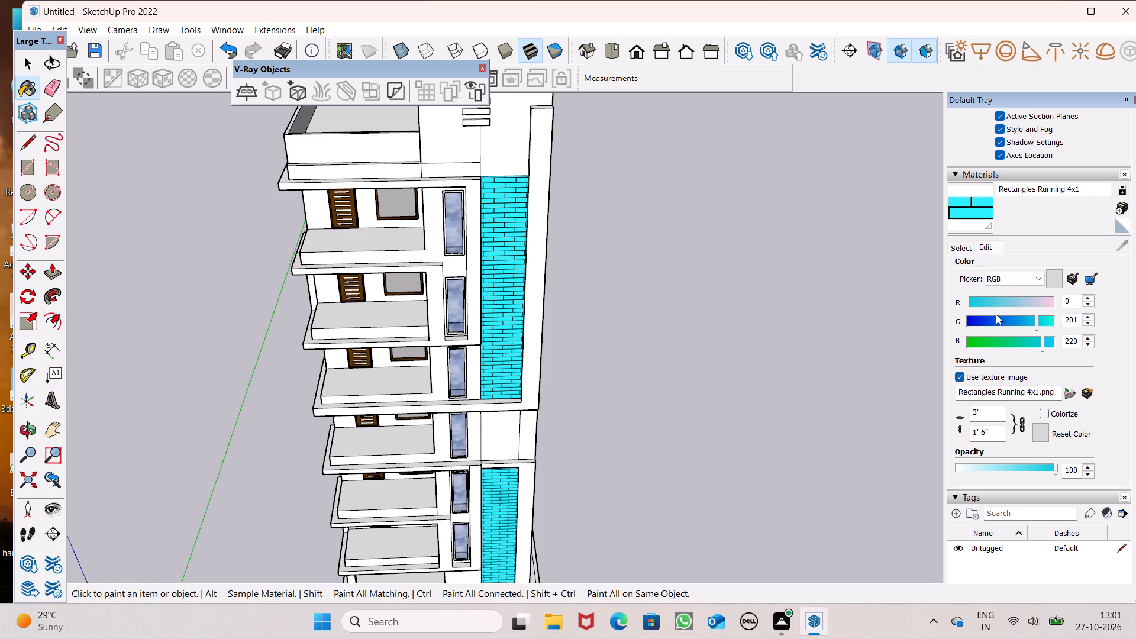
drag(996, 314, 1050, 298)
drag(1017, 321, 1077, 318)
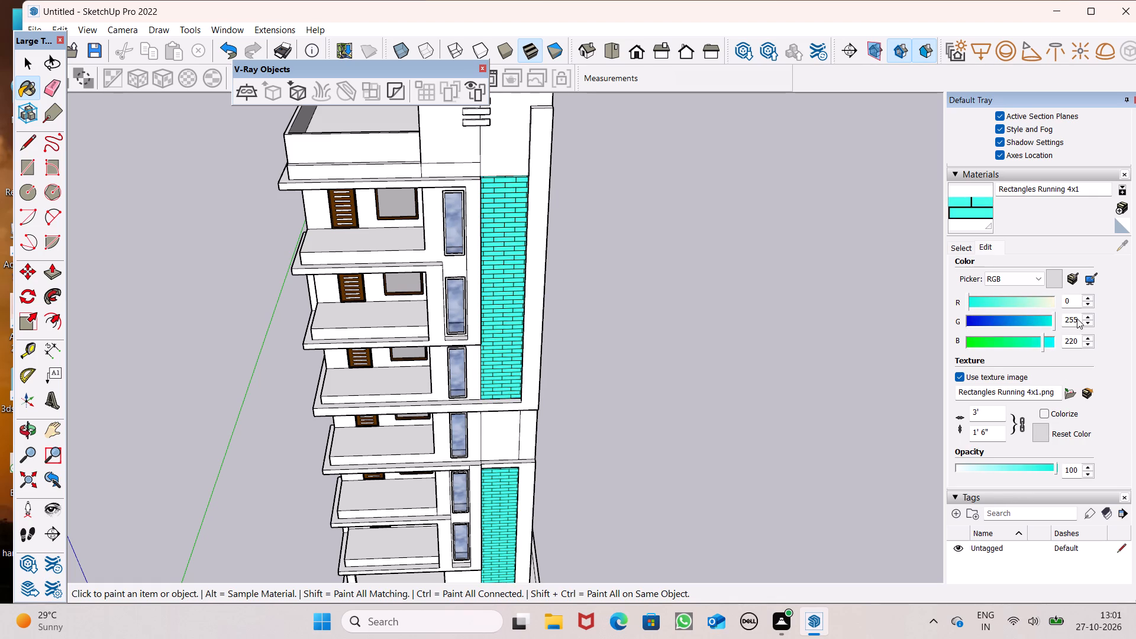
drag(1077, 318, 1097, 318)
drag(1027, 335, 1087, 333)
Recolour the Rectangles Running 4x1 material on the wall panels to pale yellow, with RGB values 231, 255, 106.
scroll(887, 335, down, 2)
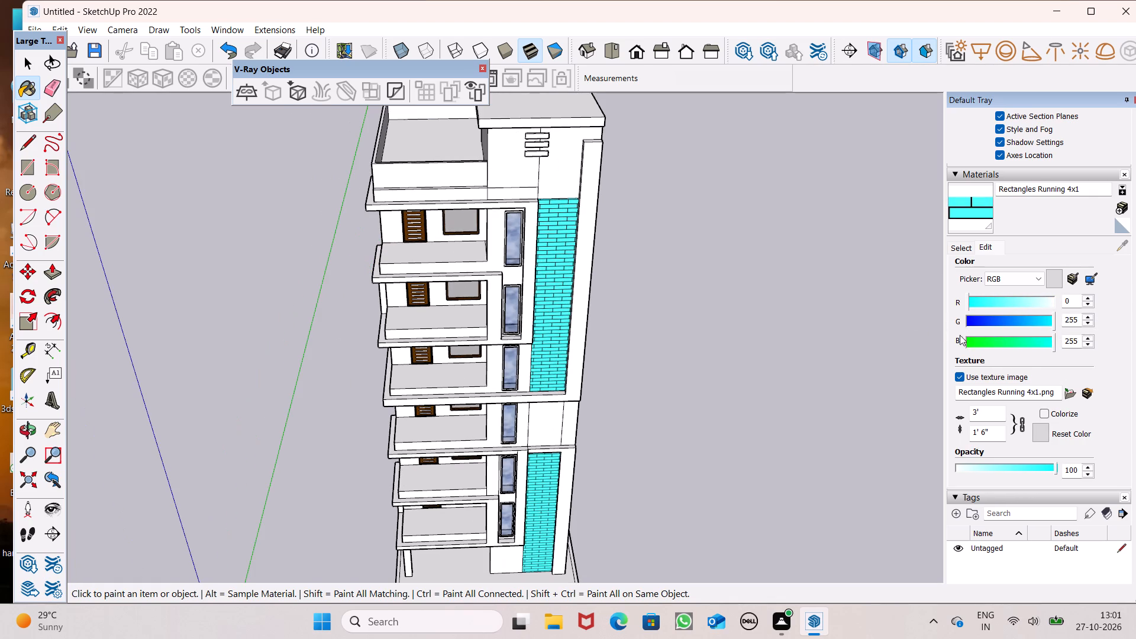
scroll(969, 335, up, 3)
drag(1003, 334, 1093, 339)
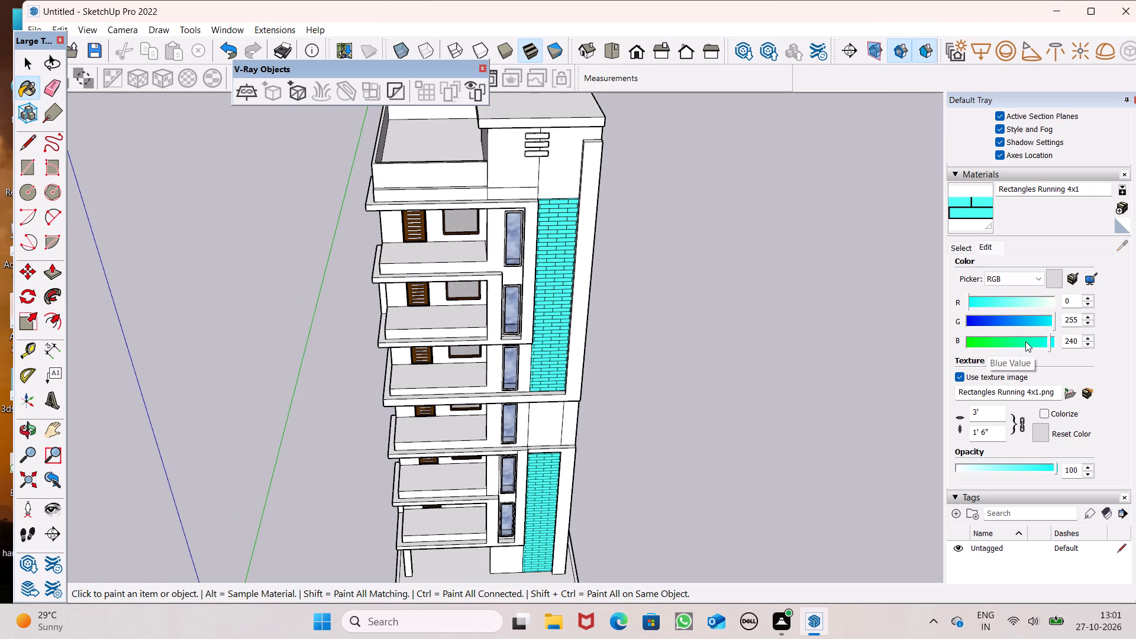
click(1025, 341)
click(1002, 336)
drag(1038, 306, 1043, 305)
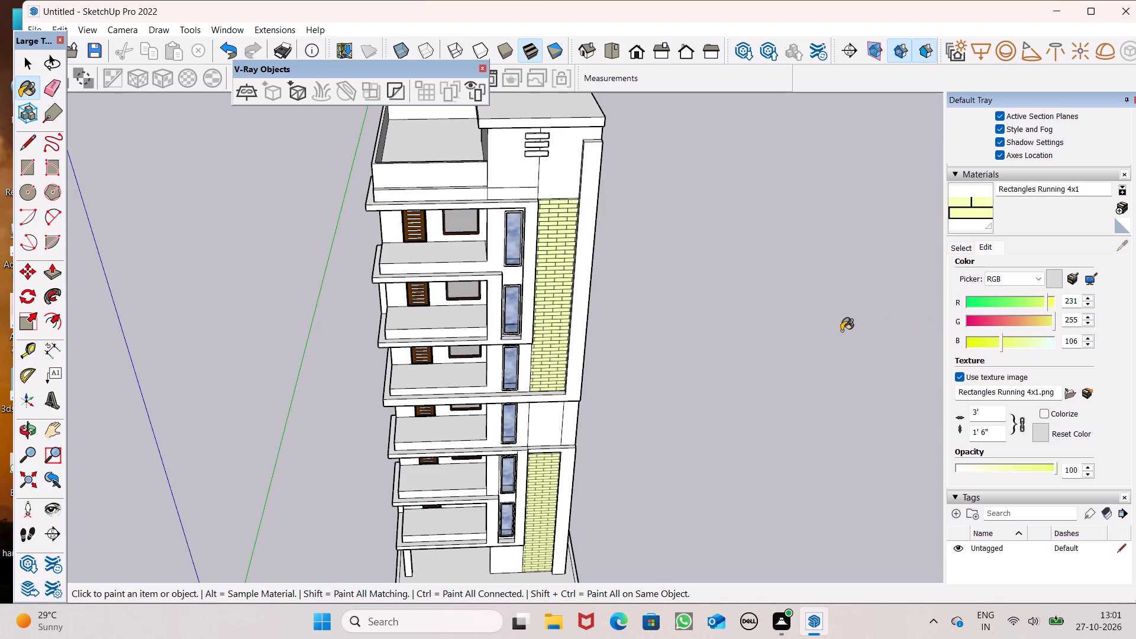
scroll(815, 374, down, 5)
middle_drag(812, 377, 792, 206)
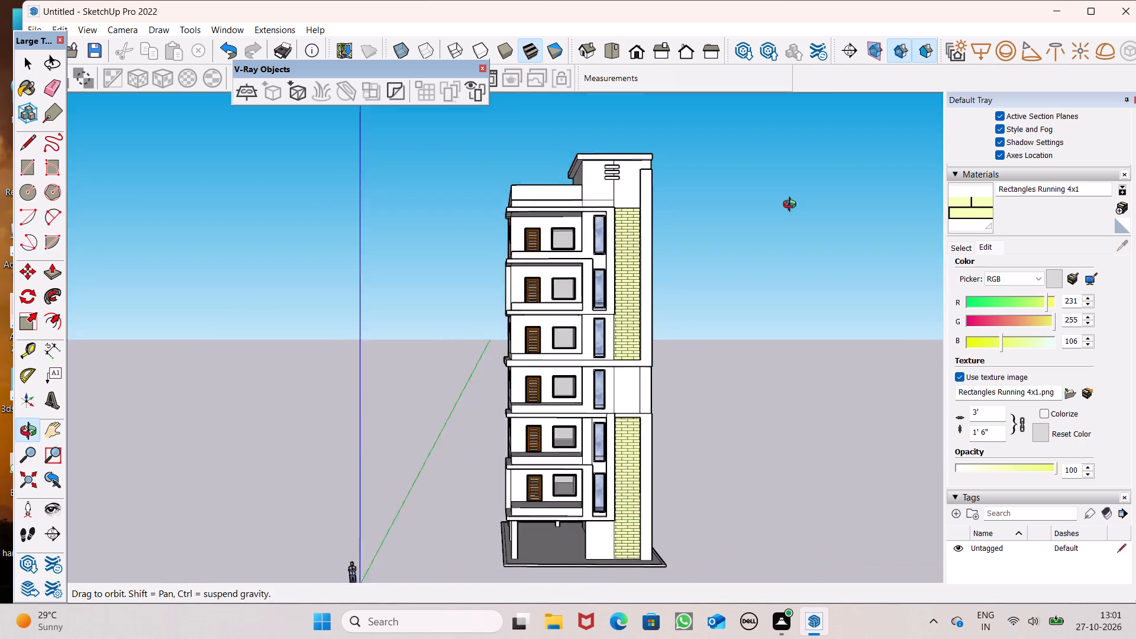
Switch the material library to the Colors-Named collection.
middle_drag(792, 206, 828, 416)
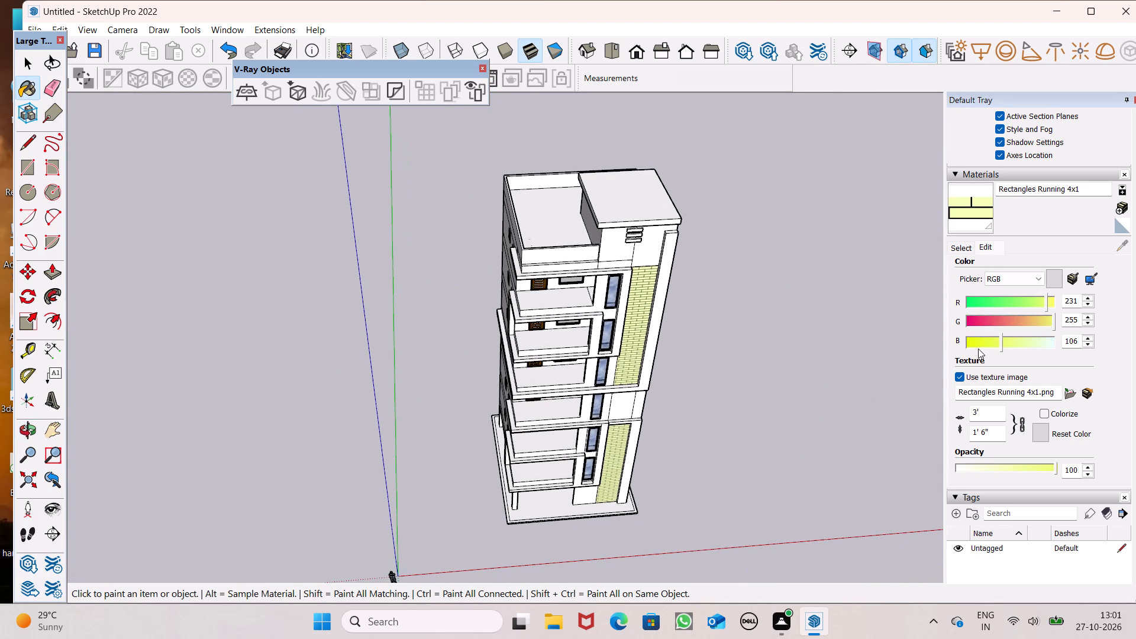
click(967, 251)
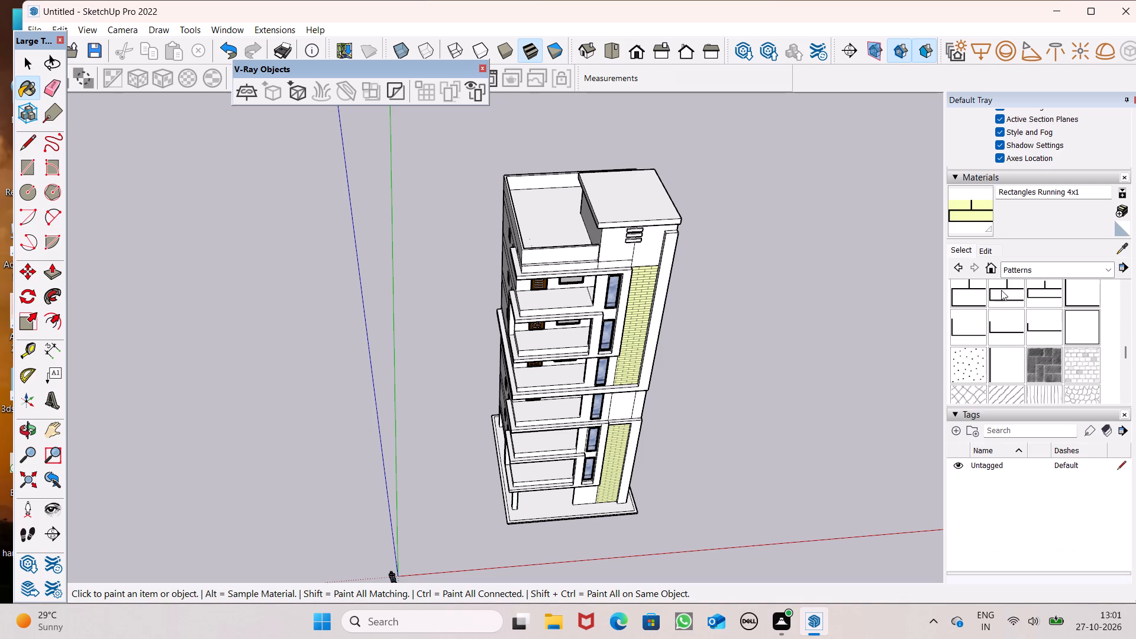
click(1005, 272)
click(1030, 324)
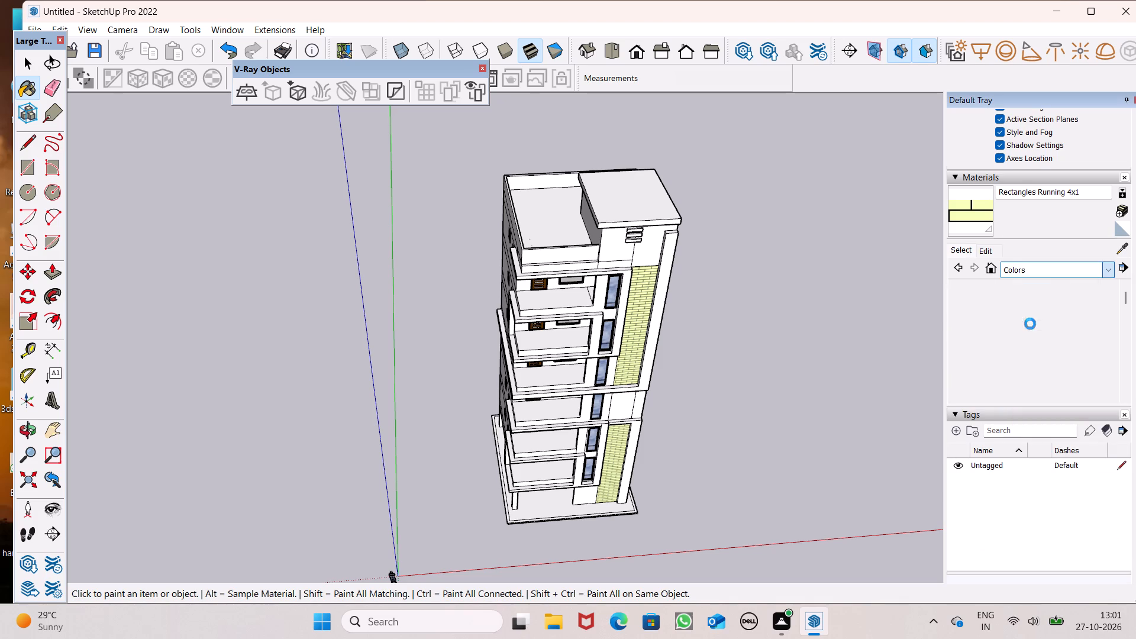
click(1027, 267)
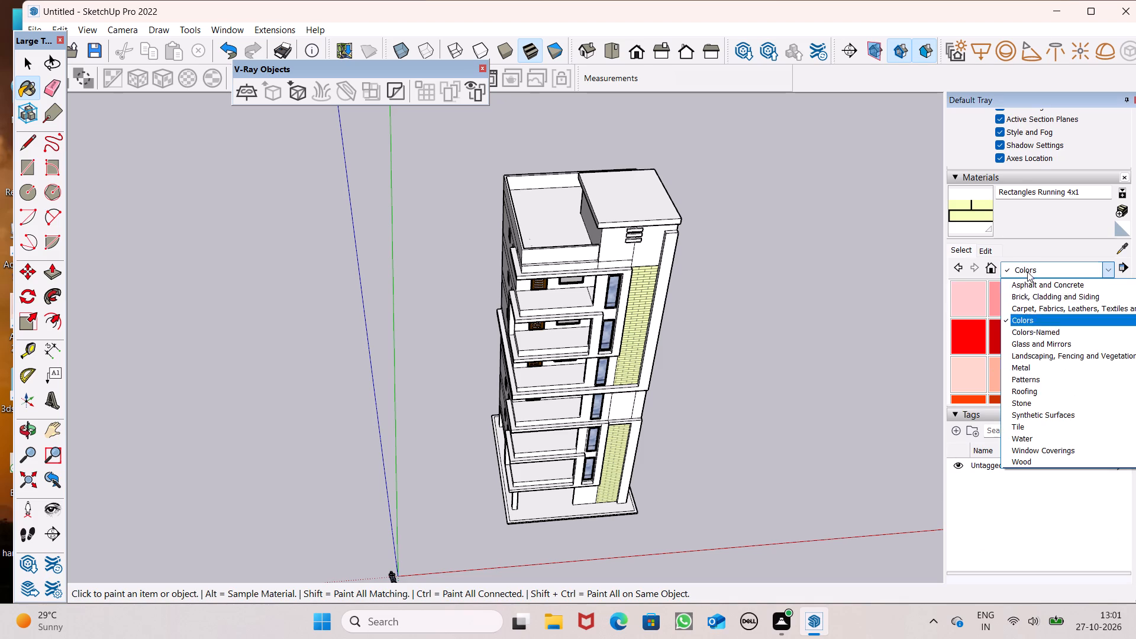
click(1036, 333)
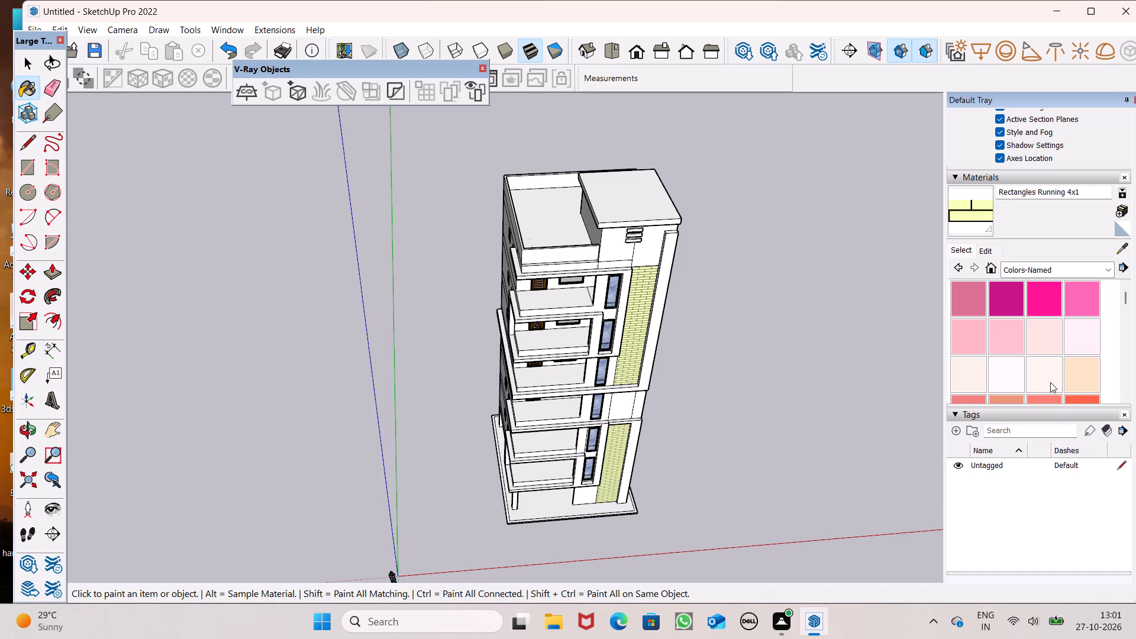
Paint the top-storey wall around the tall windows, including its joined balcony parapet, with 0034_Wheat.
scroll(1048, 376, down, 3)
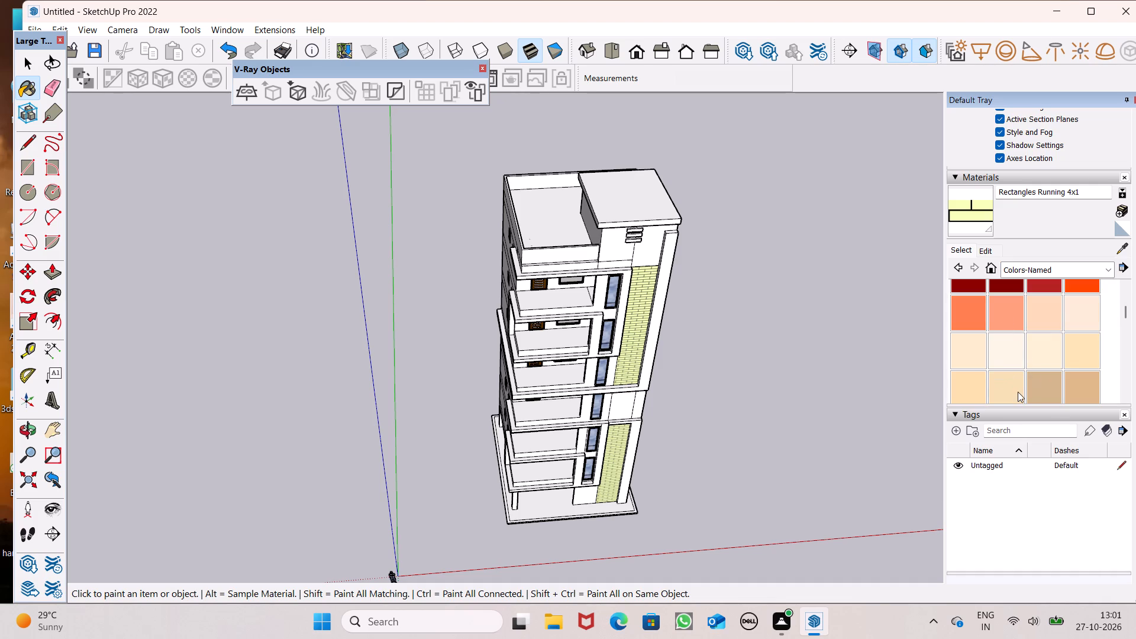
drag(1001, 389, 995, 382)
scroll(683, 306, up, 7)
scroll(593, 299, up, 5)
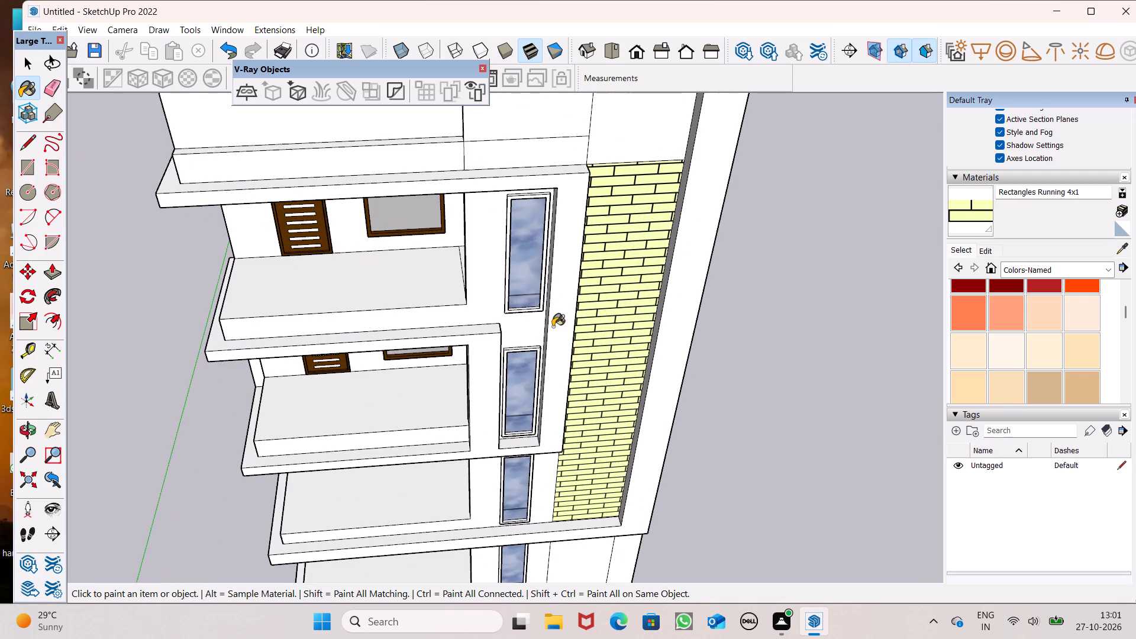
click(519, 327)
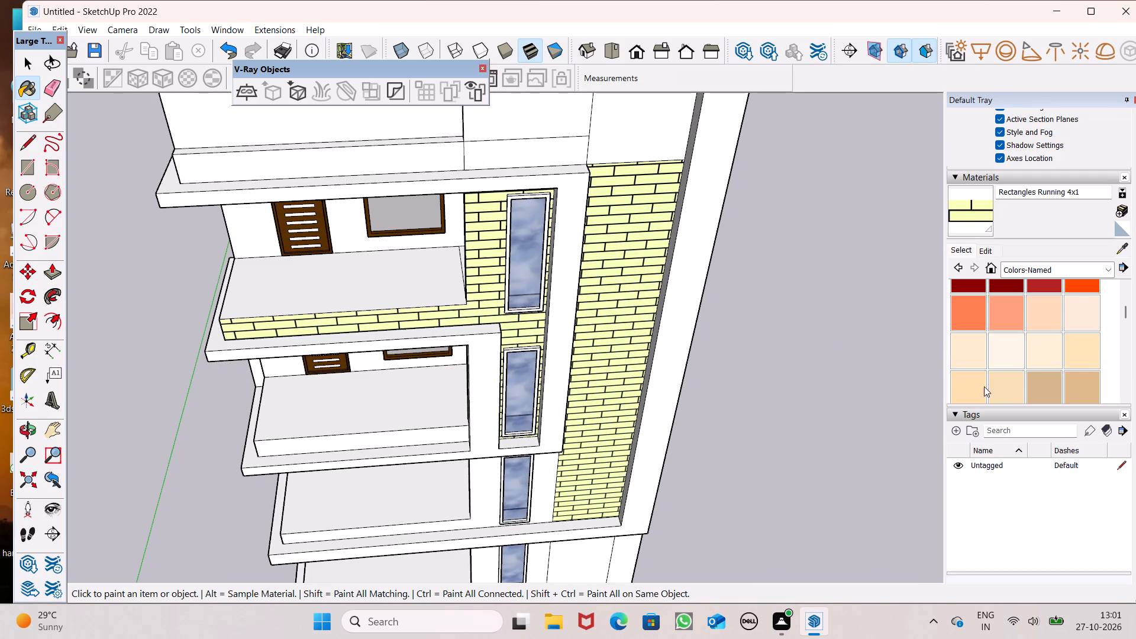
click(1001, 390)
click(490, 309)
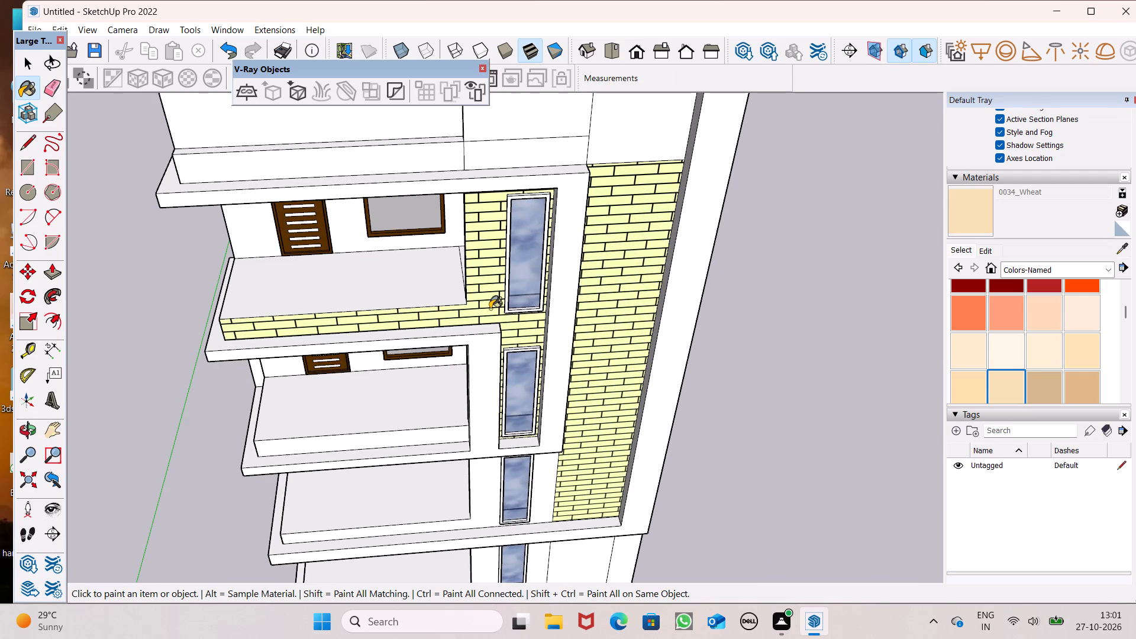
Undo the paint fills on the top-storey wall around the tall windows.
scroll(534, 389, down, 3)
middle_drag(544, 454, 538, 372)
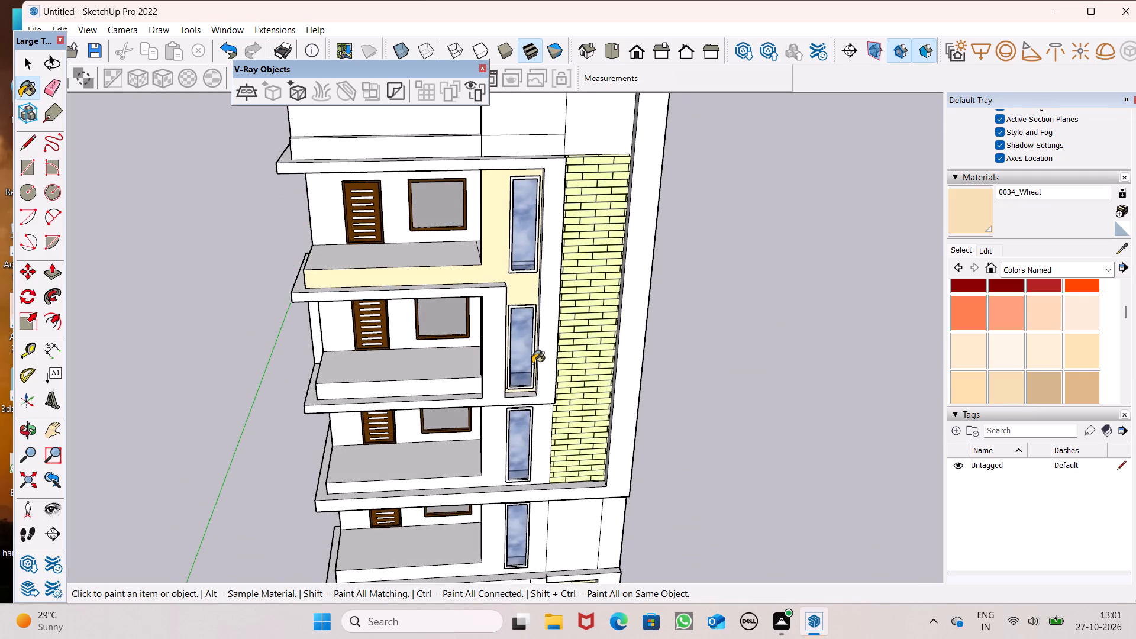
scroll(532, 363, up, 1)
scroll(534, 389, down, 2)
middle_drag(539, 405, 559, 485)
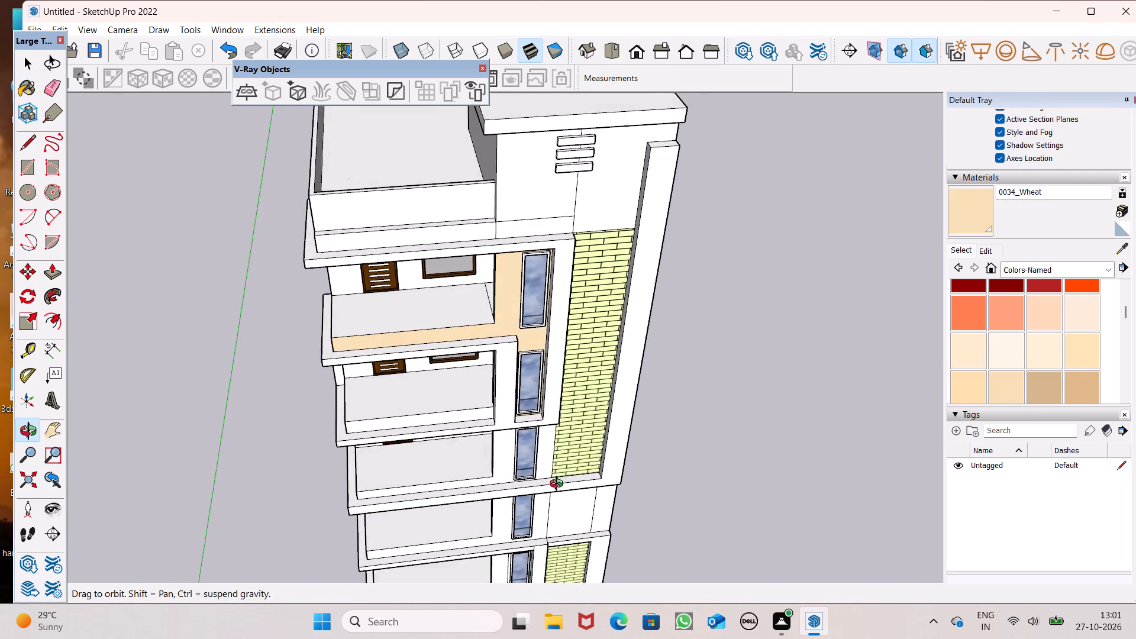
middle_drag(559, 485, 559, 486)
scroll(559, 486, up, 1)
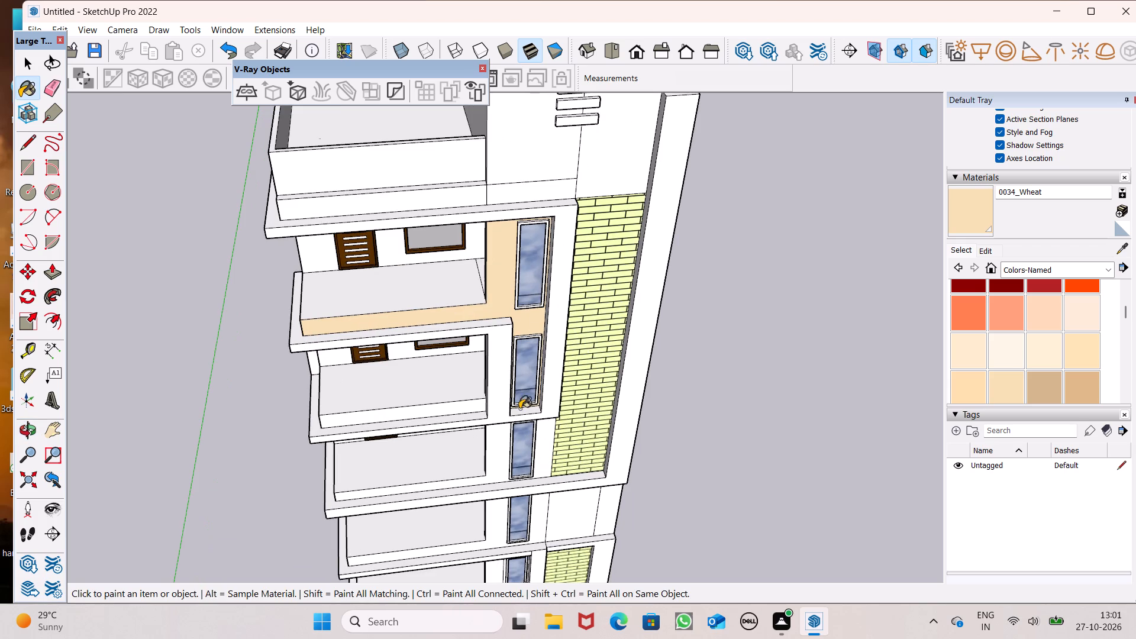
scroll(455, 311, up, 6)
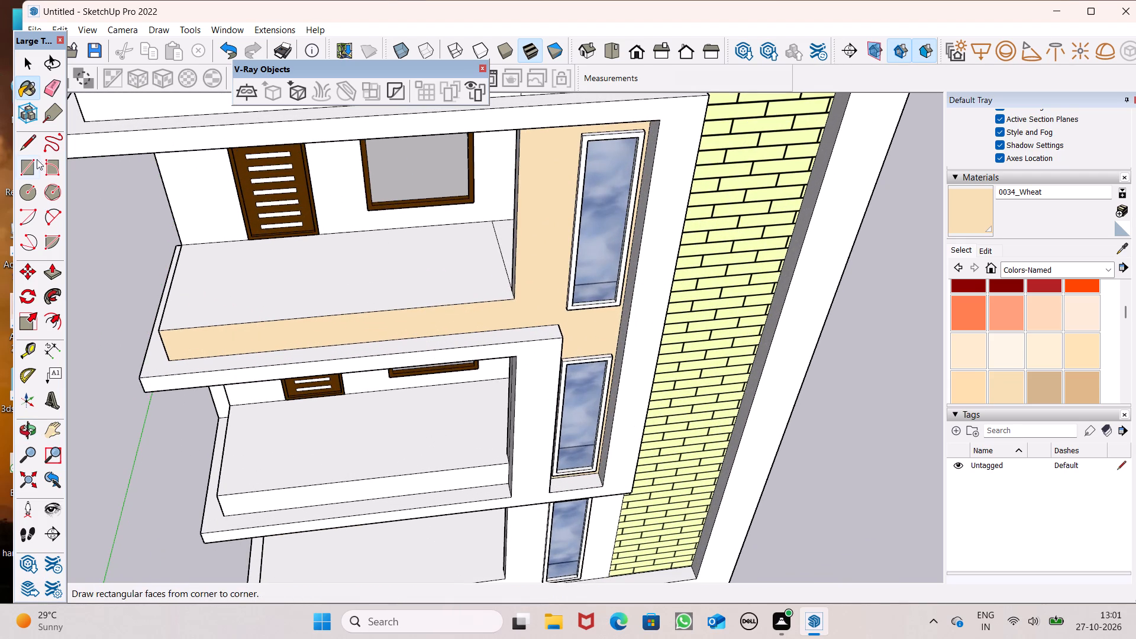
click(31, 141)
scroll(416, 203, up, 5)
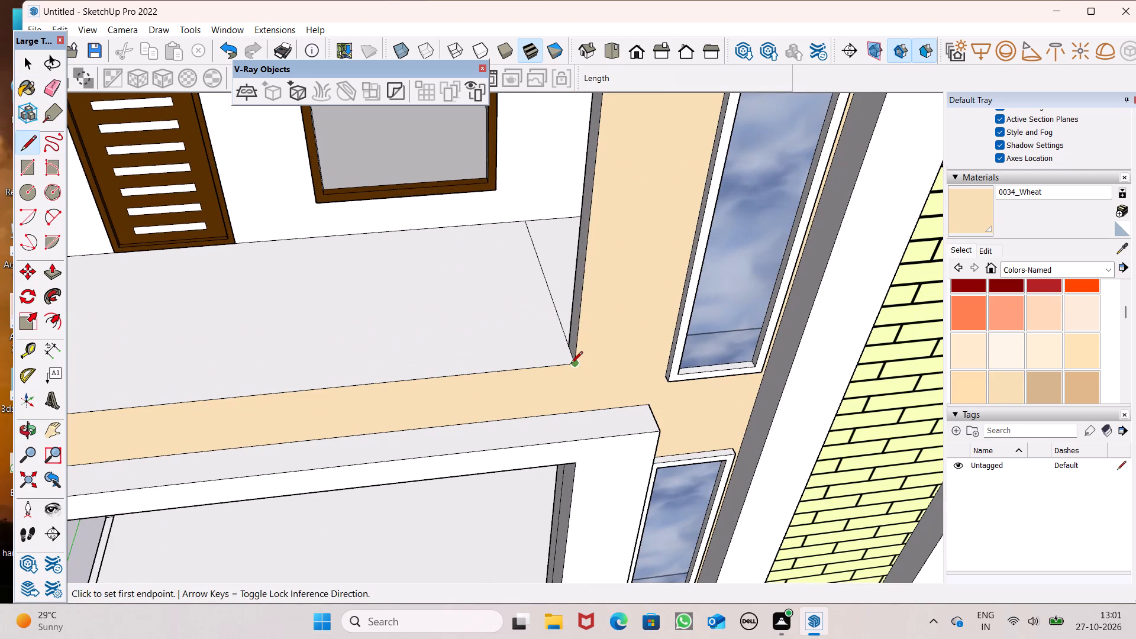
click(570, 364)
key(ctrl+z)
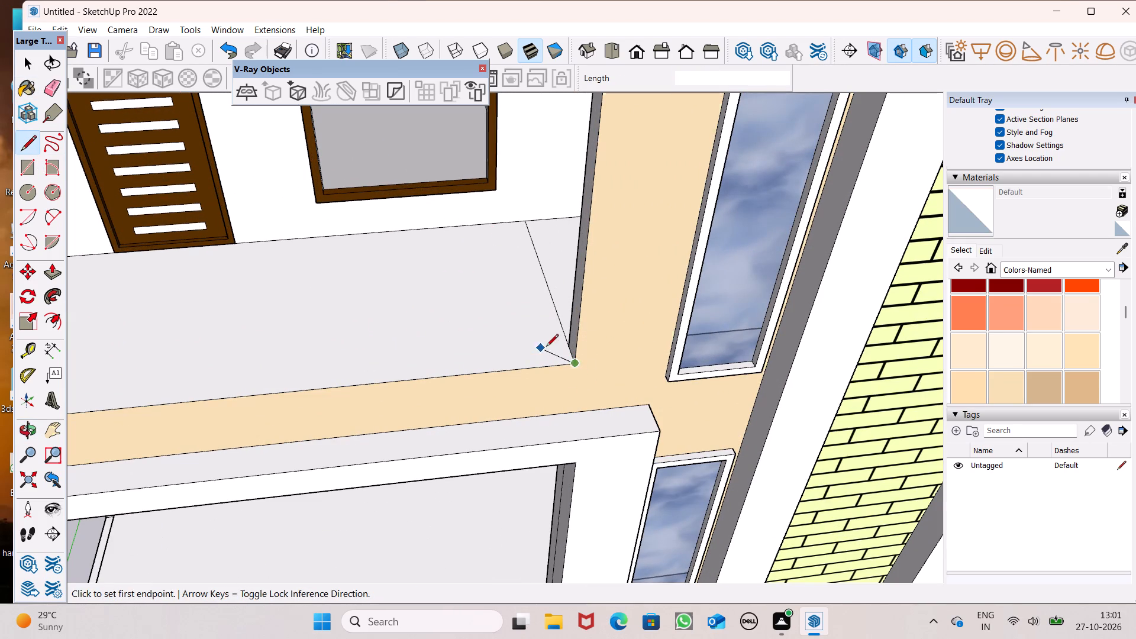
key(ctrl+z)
Draw a 2' vertical line separating the top balcony's parapet face from the tall-window wall.
click(575, 363)
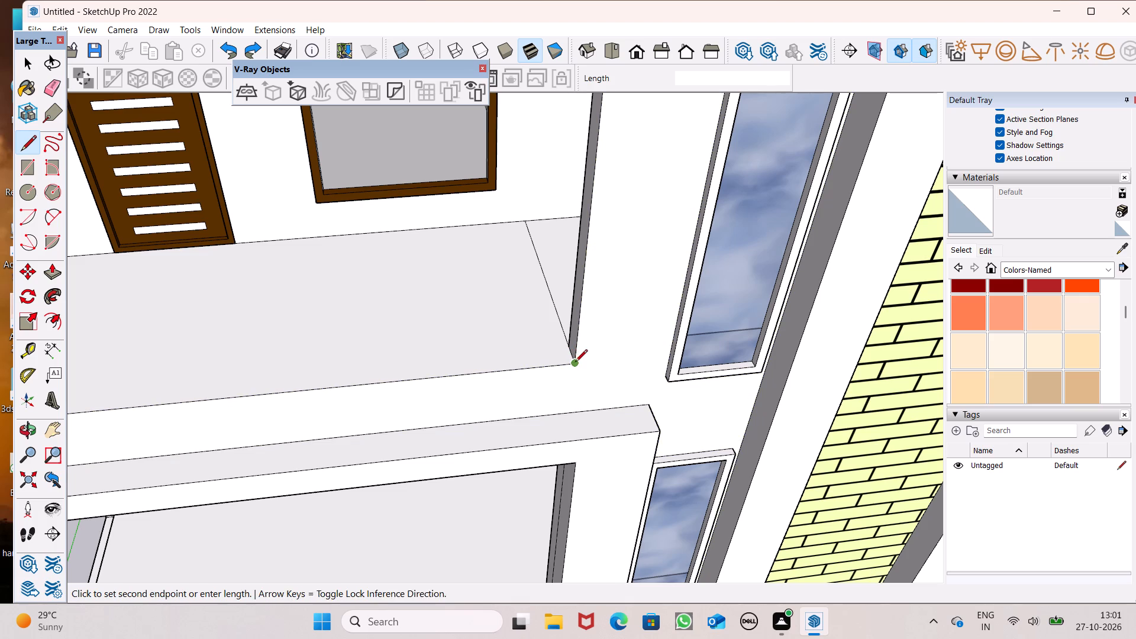
click(568, 413)
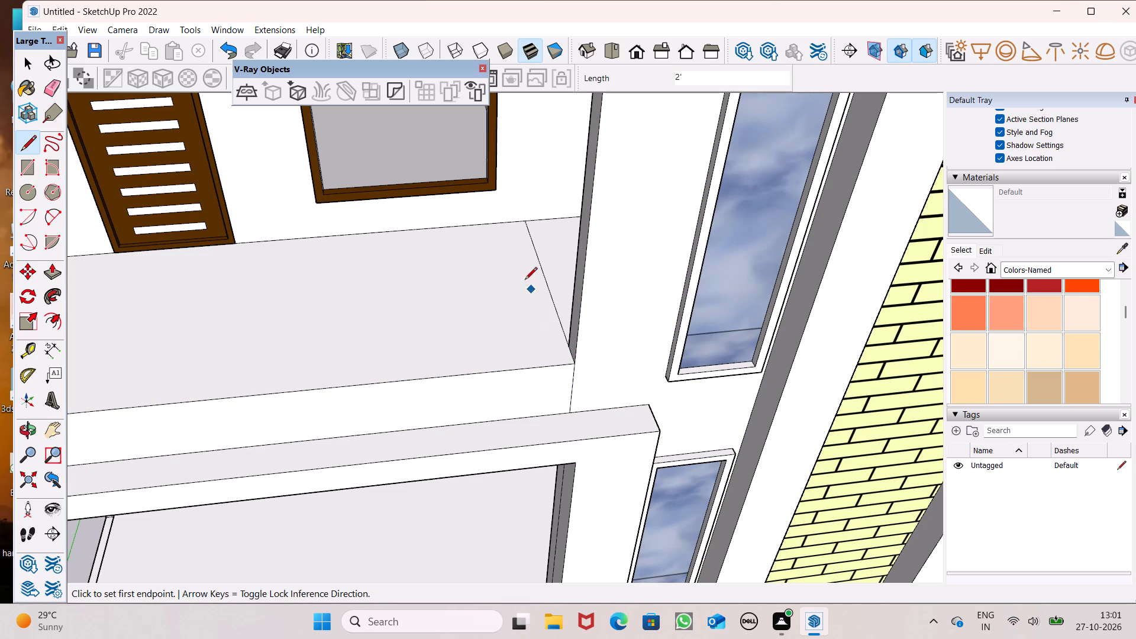
Draw a vertical line about 1' 6 5/8" long separating the parapet from the window wall on the third storey from the top.
scroll(525, 280, down, 11)
scroll(583, 517, up, 4)
scroll(513, 485, down, 3)
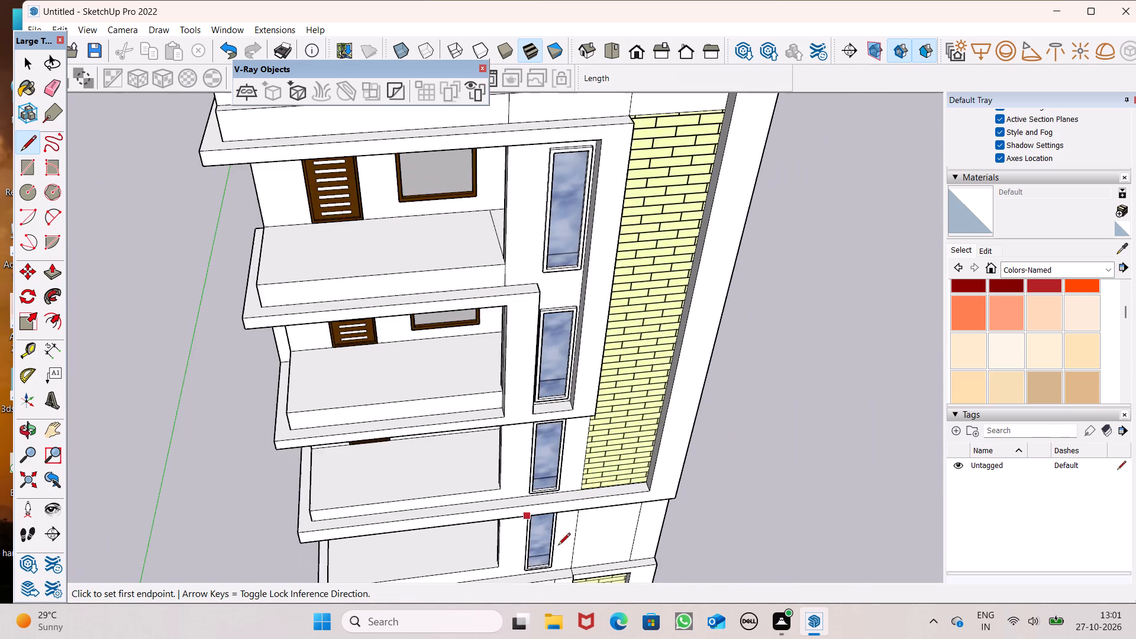
middle_drag(559, 548, 498, 395)
scroll(435, 386, up, 7)
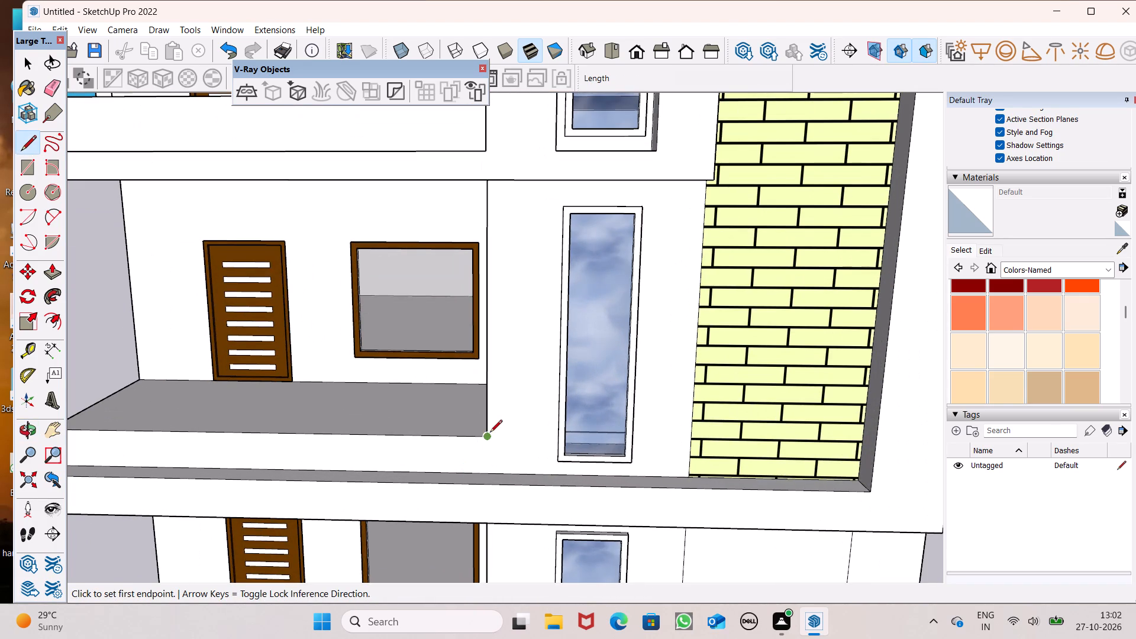
click(490, 433)
click(493, 477)
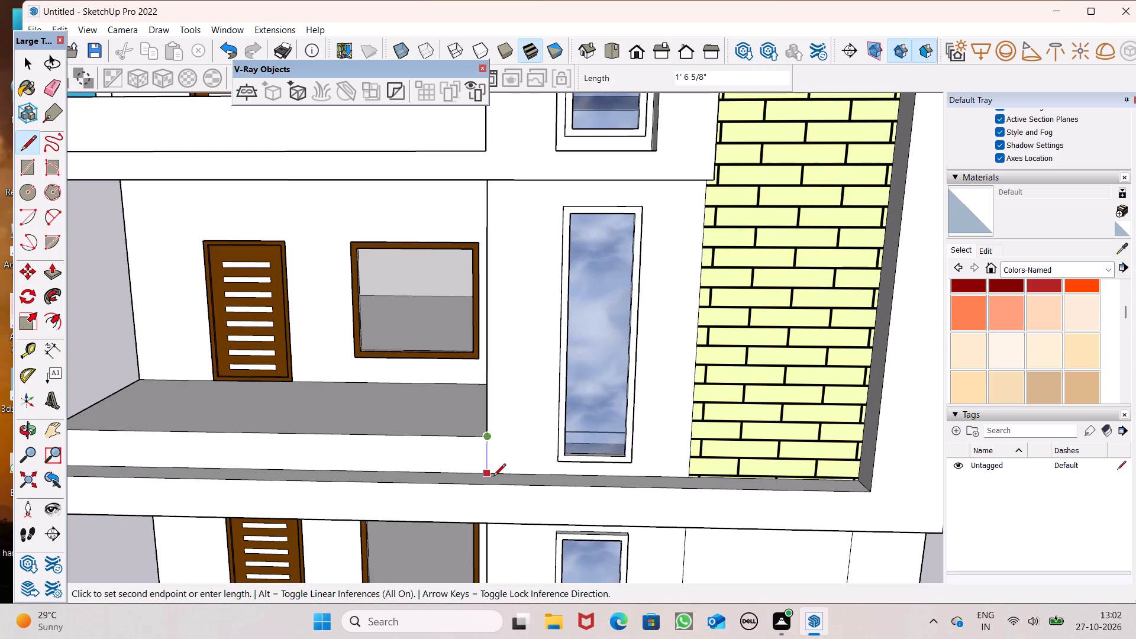
Draw a vertical line from the balcony corner to the slab, separating parapet from window wall on the fourth storey from the top.
scroll(524, 385, down, 7)
scroll(596, 294, down, 6)
scroll(579, 460, up, 6)
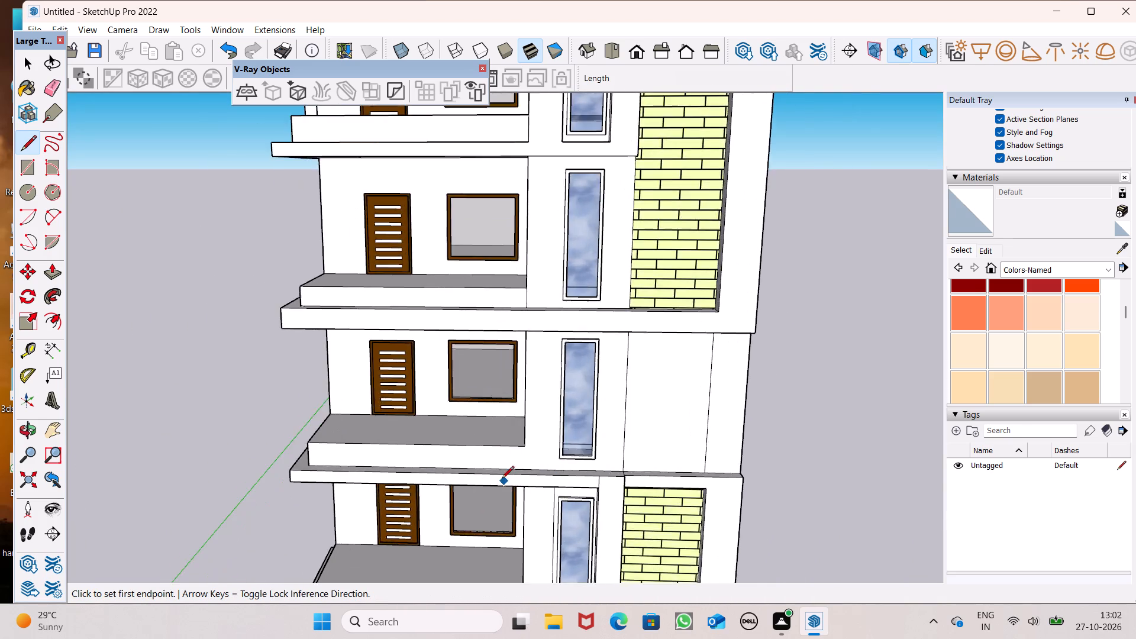
scroll(508, 470, up, 13)
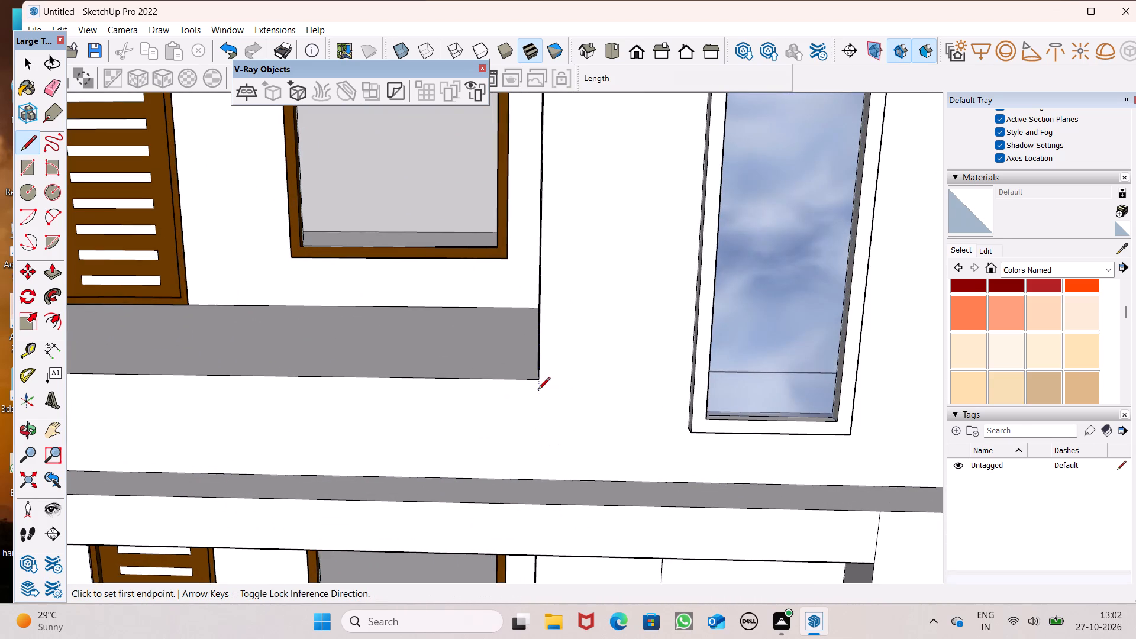
click(538, 389)
click(534, 380)
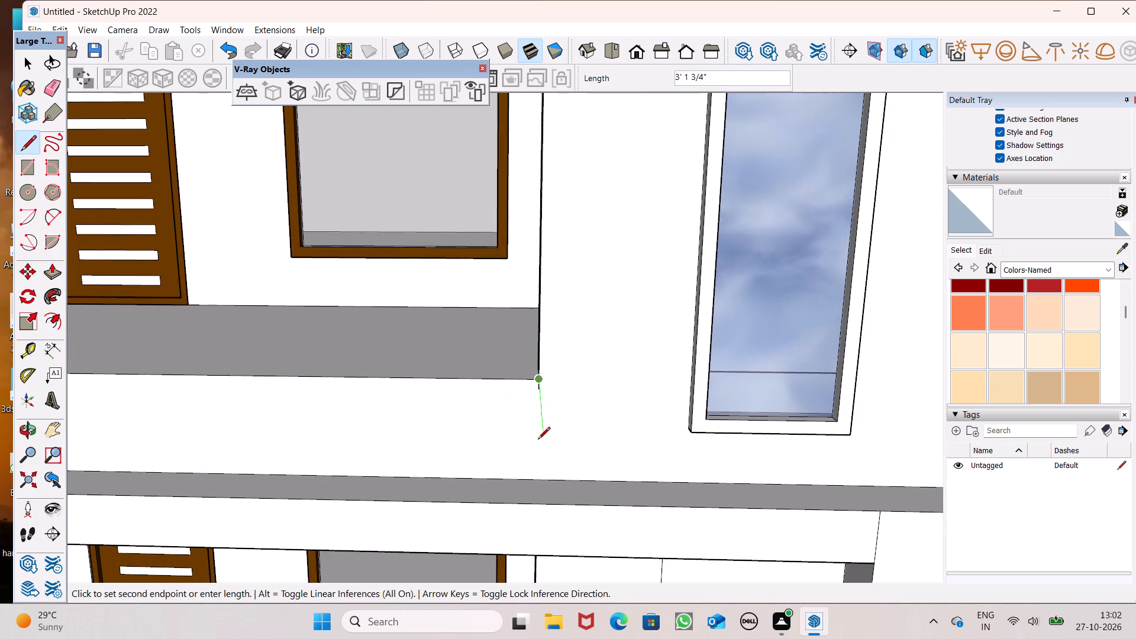
click(534, 477)
Examine the lower storeys for the junctions between the balcony parapets and the tall-window walls.
scroll(563, 287, down, 7)
scroll(609, 179, down, 7)
scroll(588, 498, up, 7)
scroll(706, 0, down, 6)
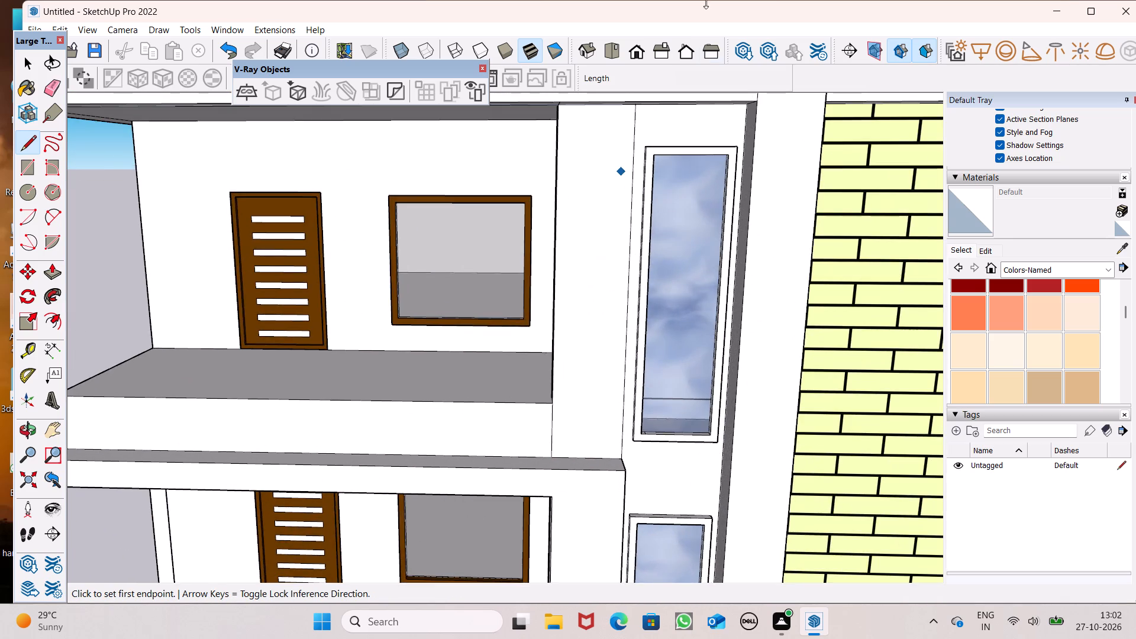
scroll(706, 2, down, 2)
scroll(689, 211, down, 12)
scroll(653, 422, up, 7)
scroll(633, 429, down, 5)
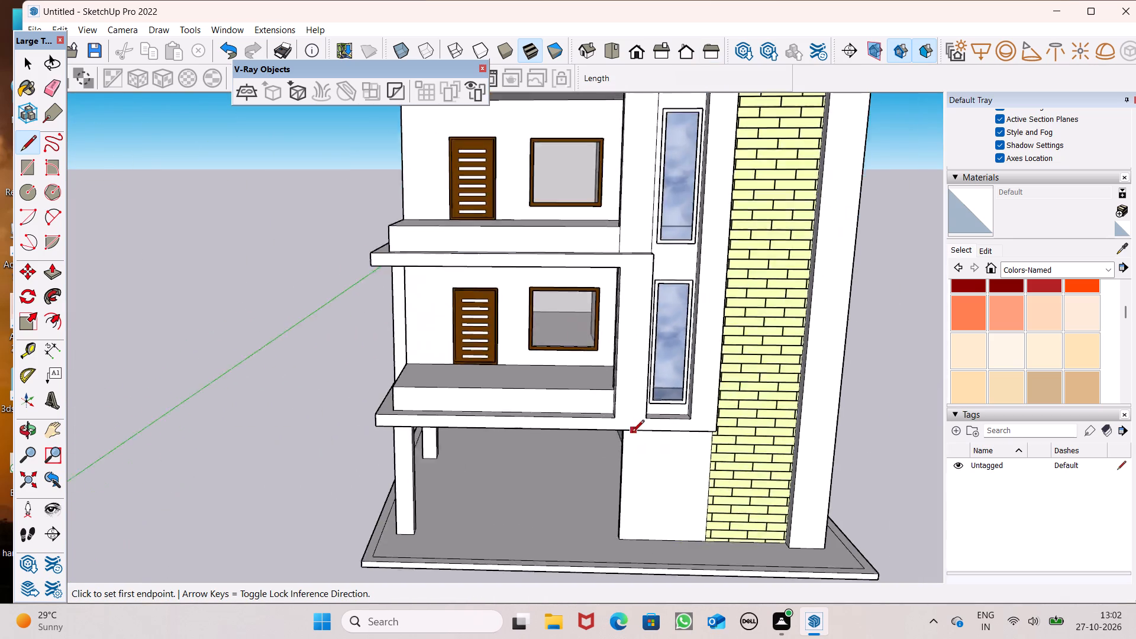
scroll(632, 433, down, 2)
scroll(624, 437, up, 7)
scroll(624, 425, down, 6)
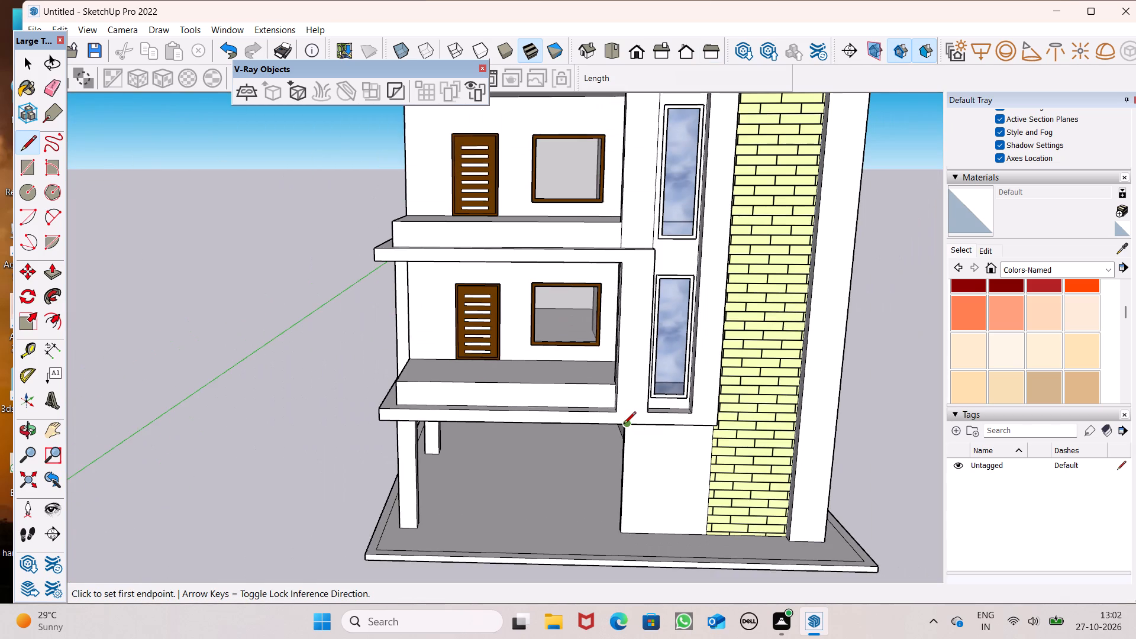
scroll(624, 425, down, 3)
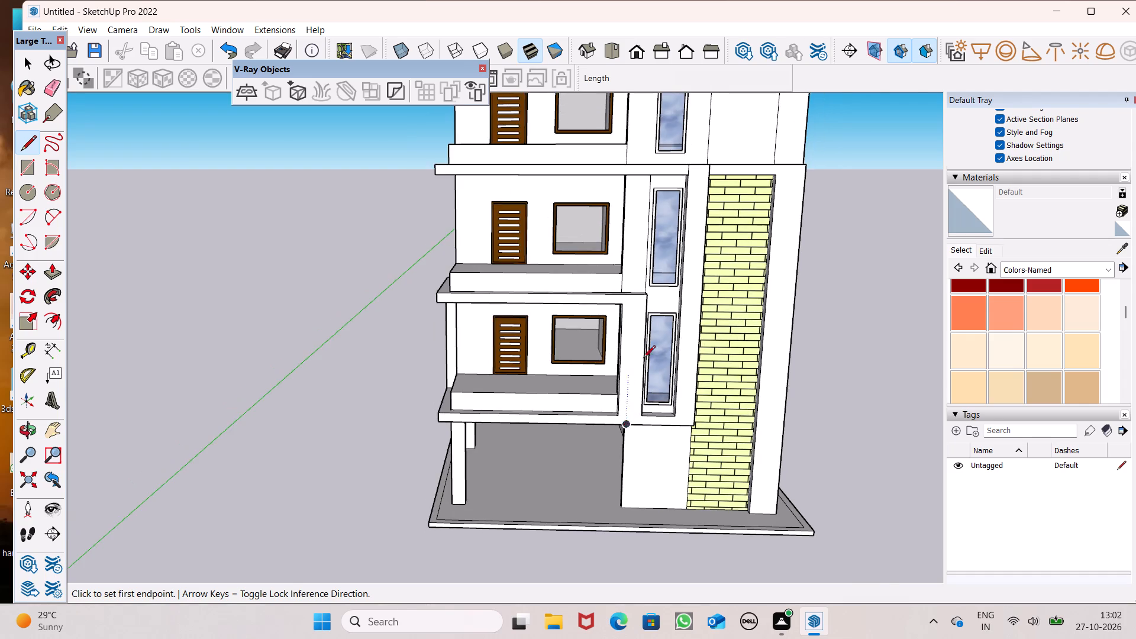
scroll(647, 354, up, 6)
scroll(621, 460, up, 2)
middle_drag(650, 469, 649, 554)
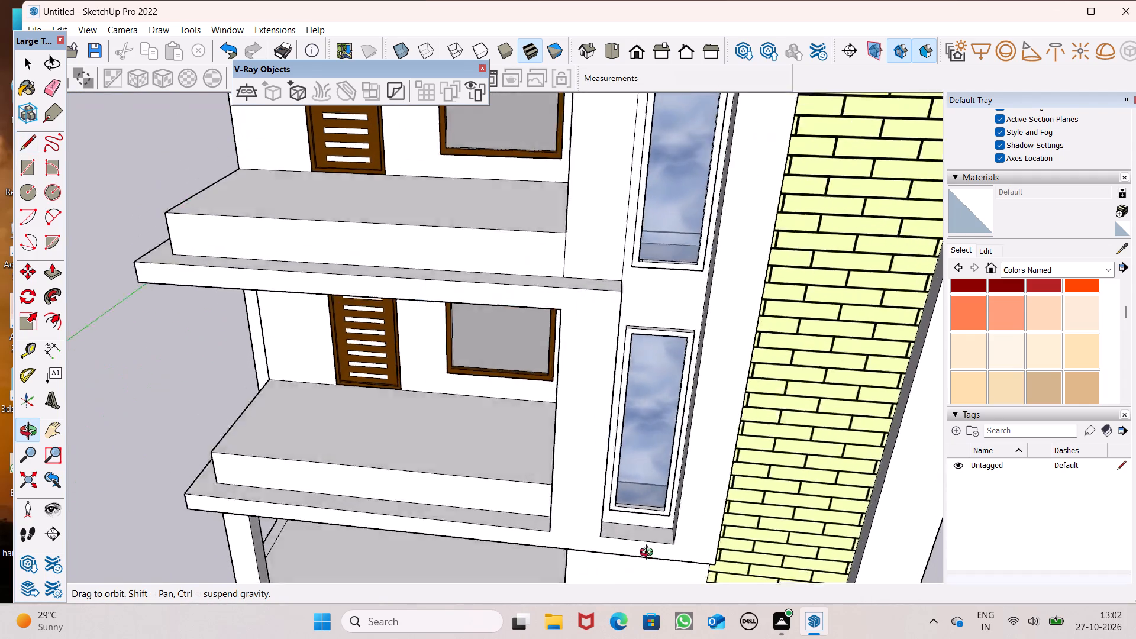
middle_drag(649, 554, 674, 561)
scroll(560, 460, down, 14)
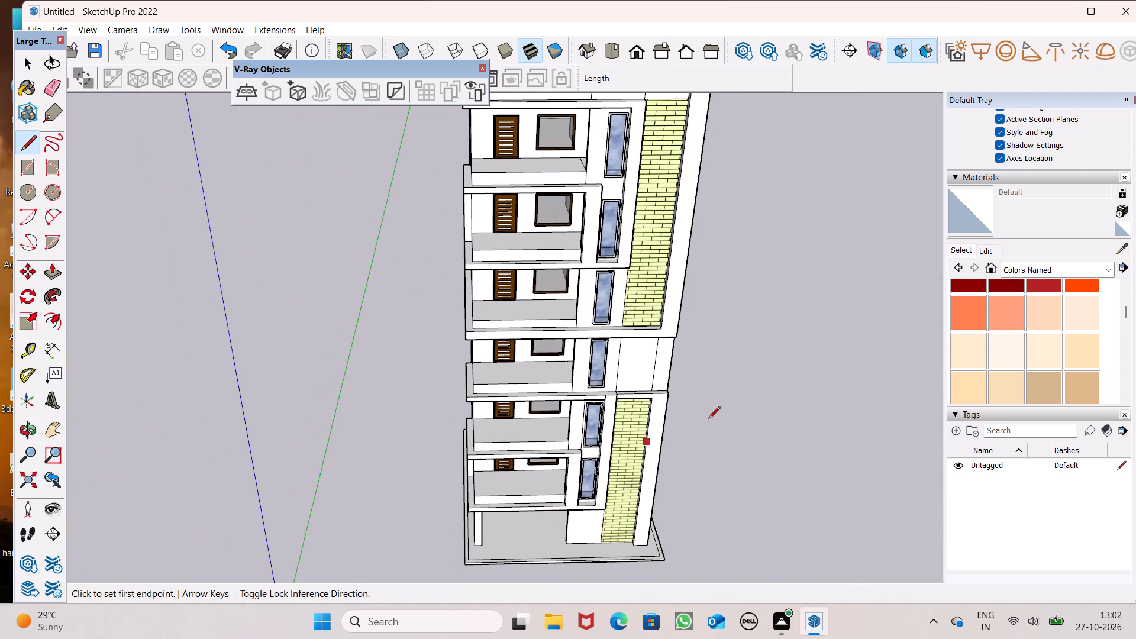
Paint the wall areas around the tall windows on the top four balcony storeys with 0025_Coral.
click(977, 305)
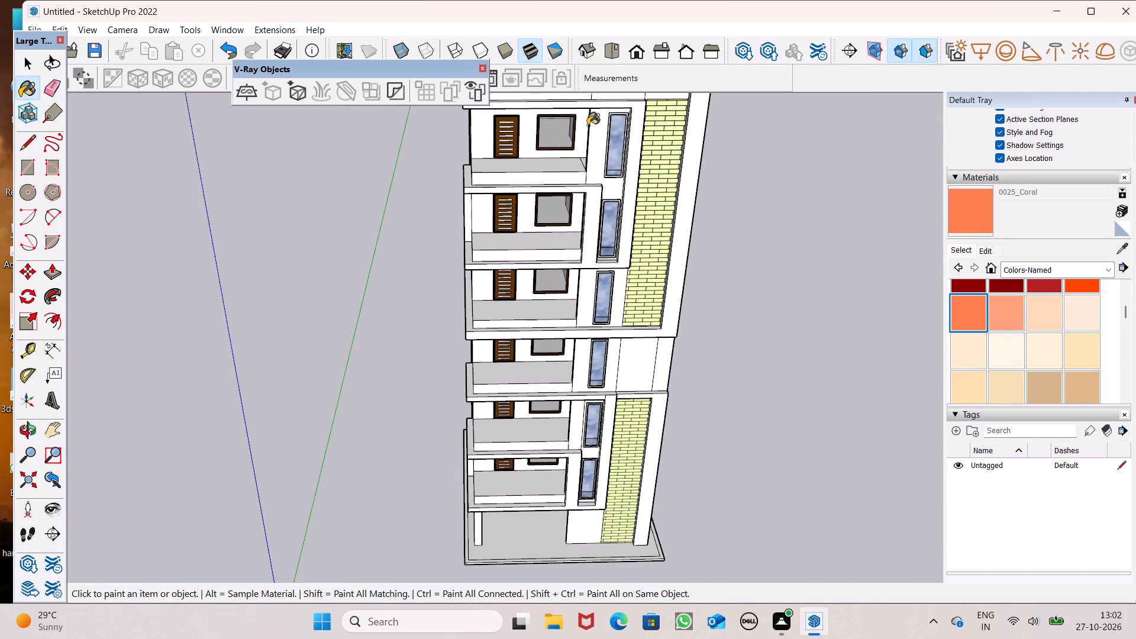
scroll(554, 164, up, 6)
click(627, 183)
scroll(576, 199, down, 8)
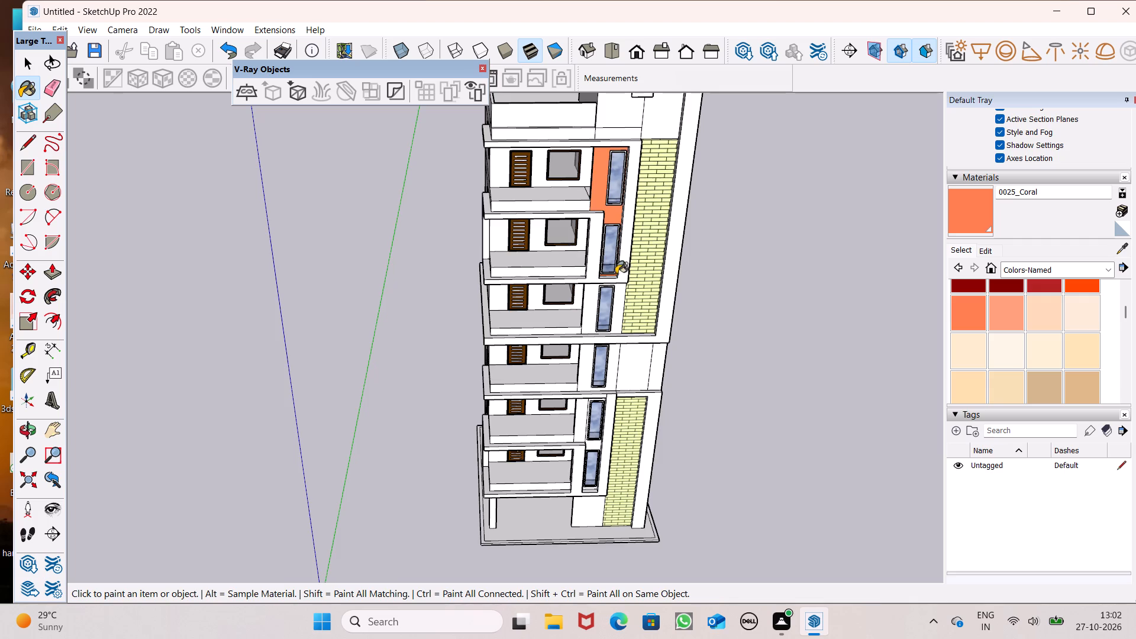
scroll(622, 298, up, 6)
click(618, 306)
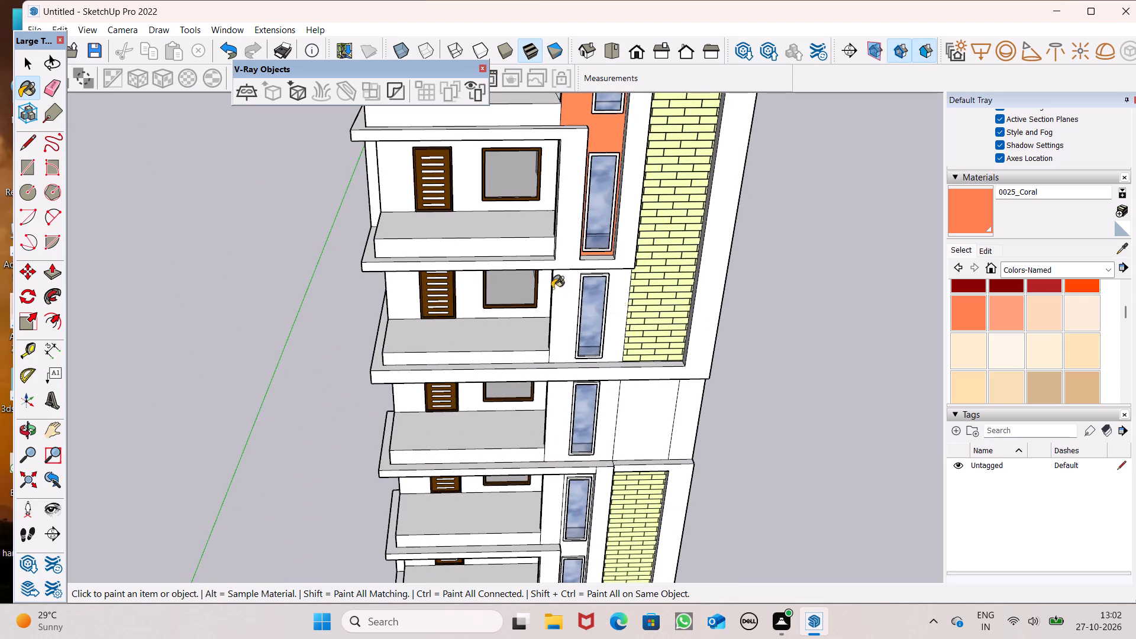
scroll(483, 262, down, 1)
drag(553, 403, 551, 390)
scroll(542, 260, down, 6)
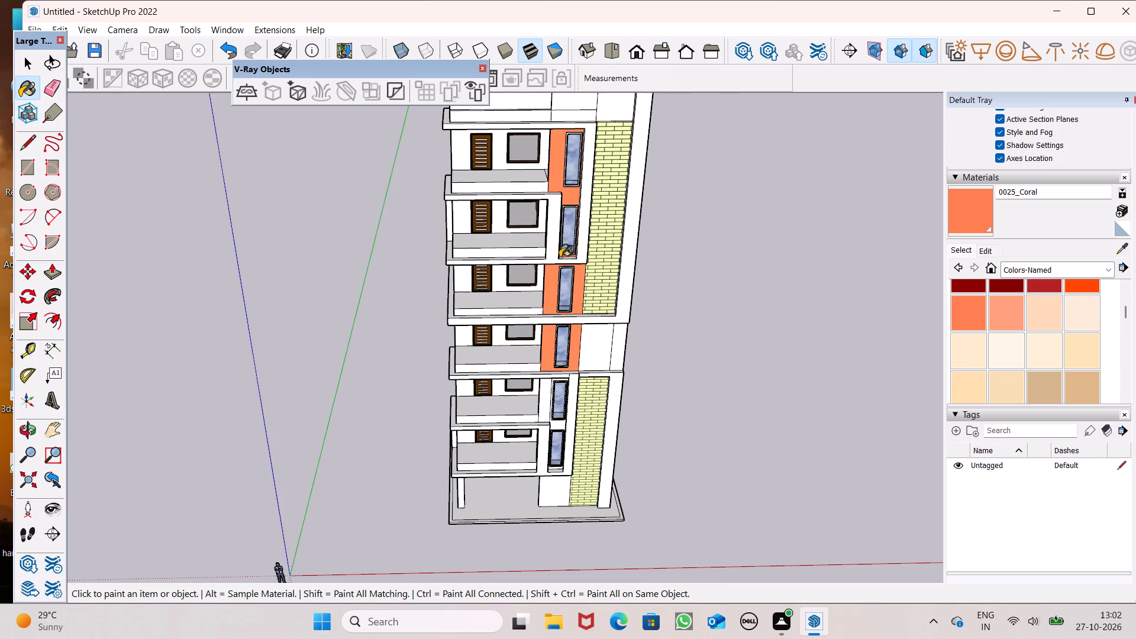
scroll(678, 340, down, 3)
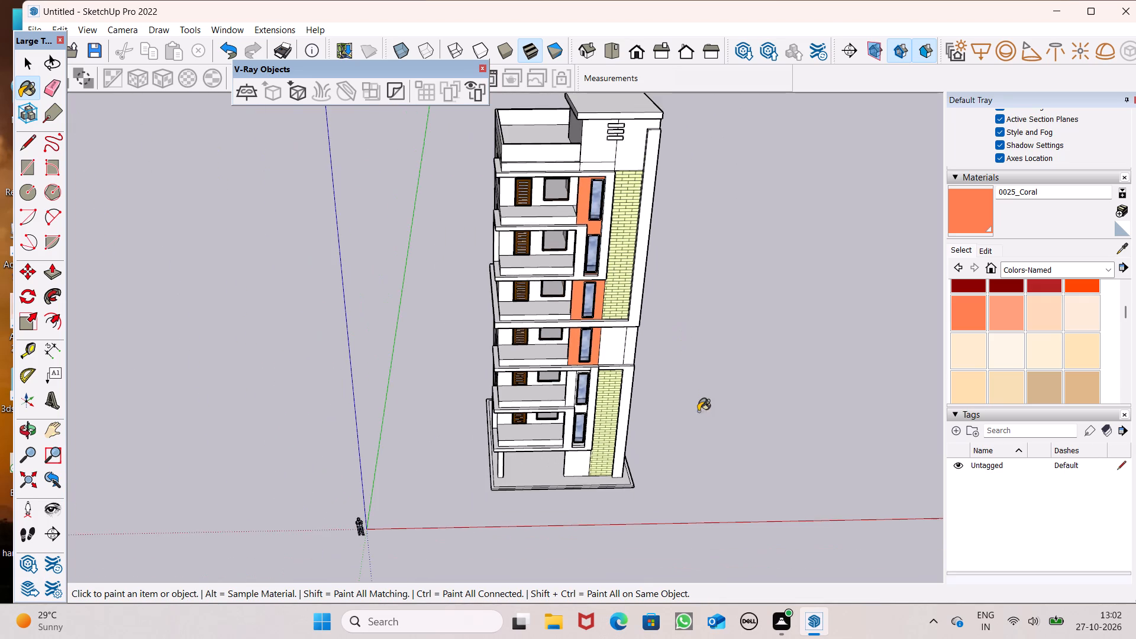
Paint the recessed wall around the tall windows of the two lowest balcony storeys with 0025_Coral.
scroll(590, 430, up, 6)
click(577, 394)
scroll(577, 394, up, 8)
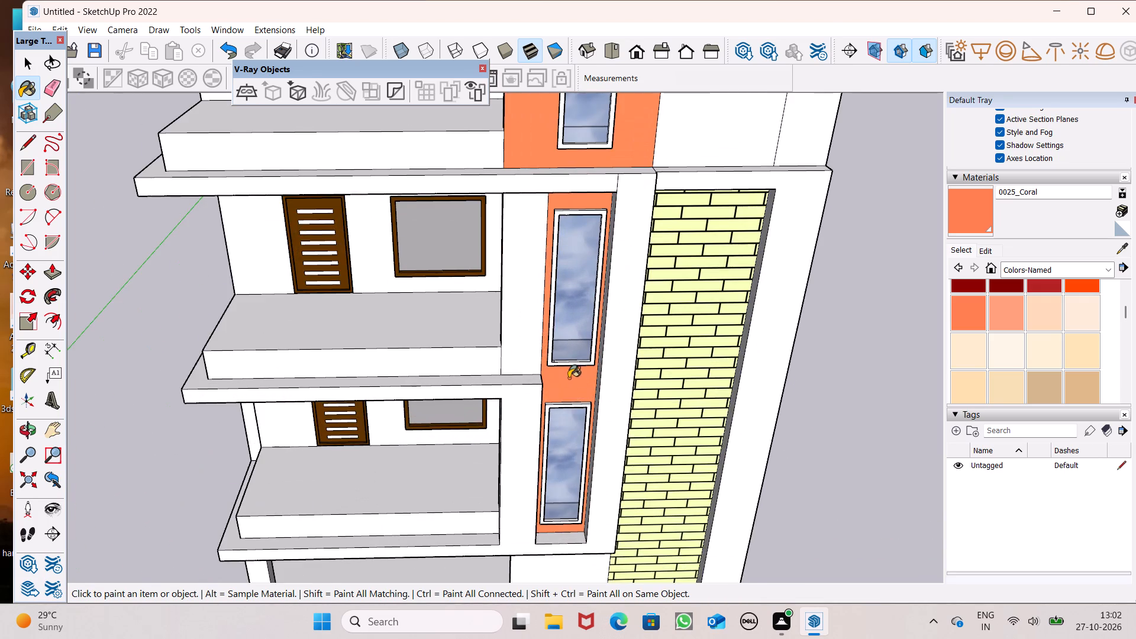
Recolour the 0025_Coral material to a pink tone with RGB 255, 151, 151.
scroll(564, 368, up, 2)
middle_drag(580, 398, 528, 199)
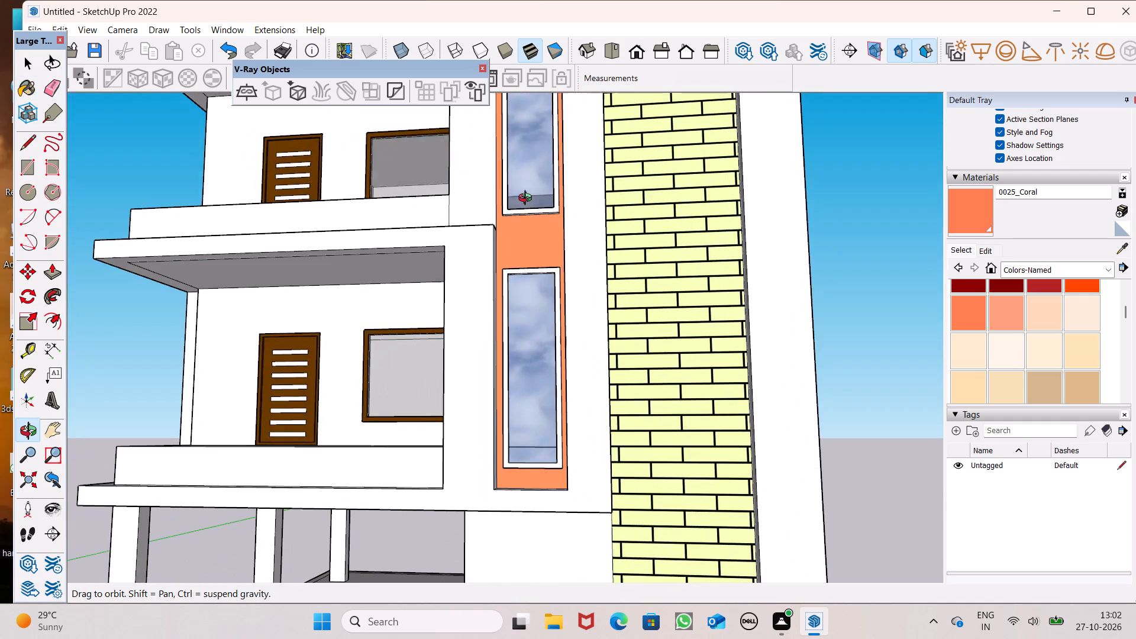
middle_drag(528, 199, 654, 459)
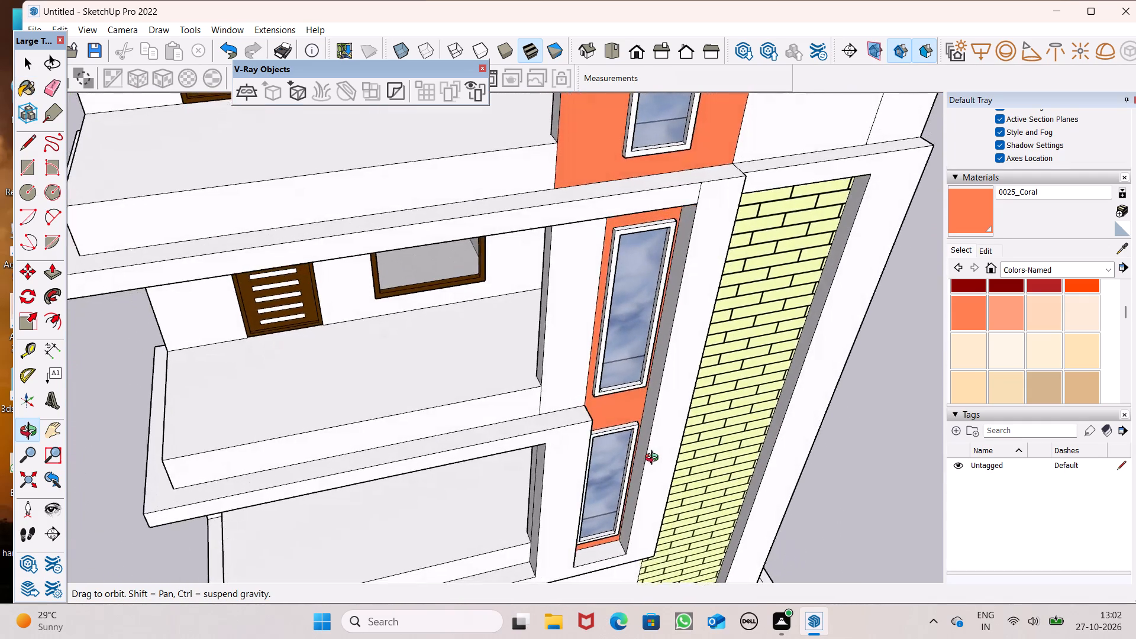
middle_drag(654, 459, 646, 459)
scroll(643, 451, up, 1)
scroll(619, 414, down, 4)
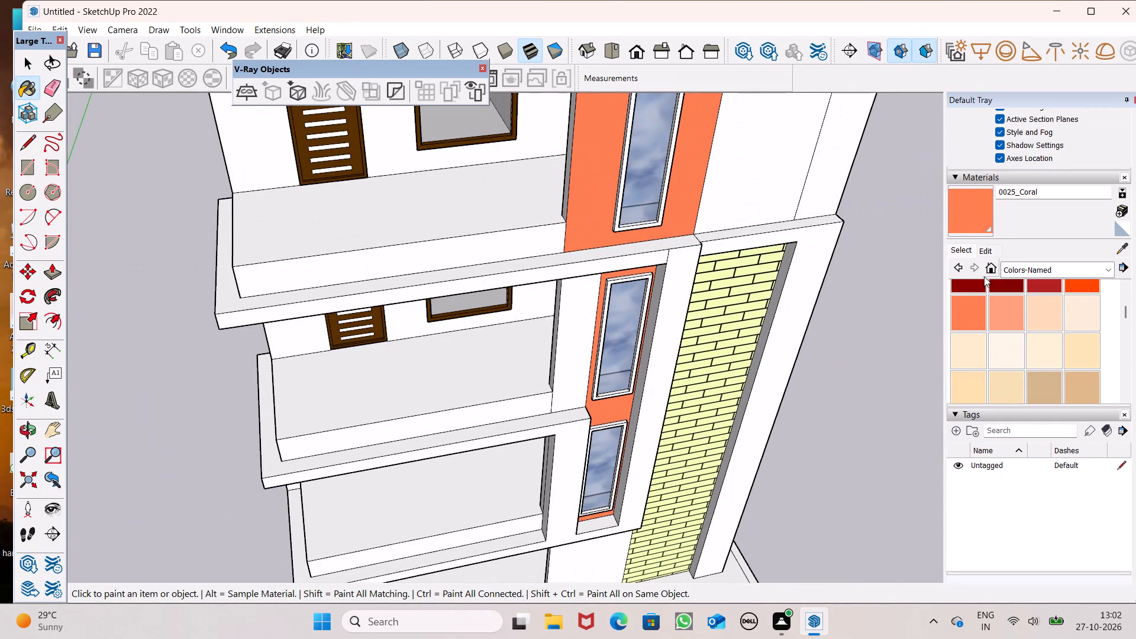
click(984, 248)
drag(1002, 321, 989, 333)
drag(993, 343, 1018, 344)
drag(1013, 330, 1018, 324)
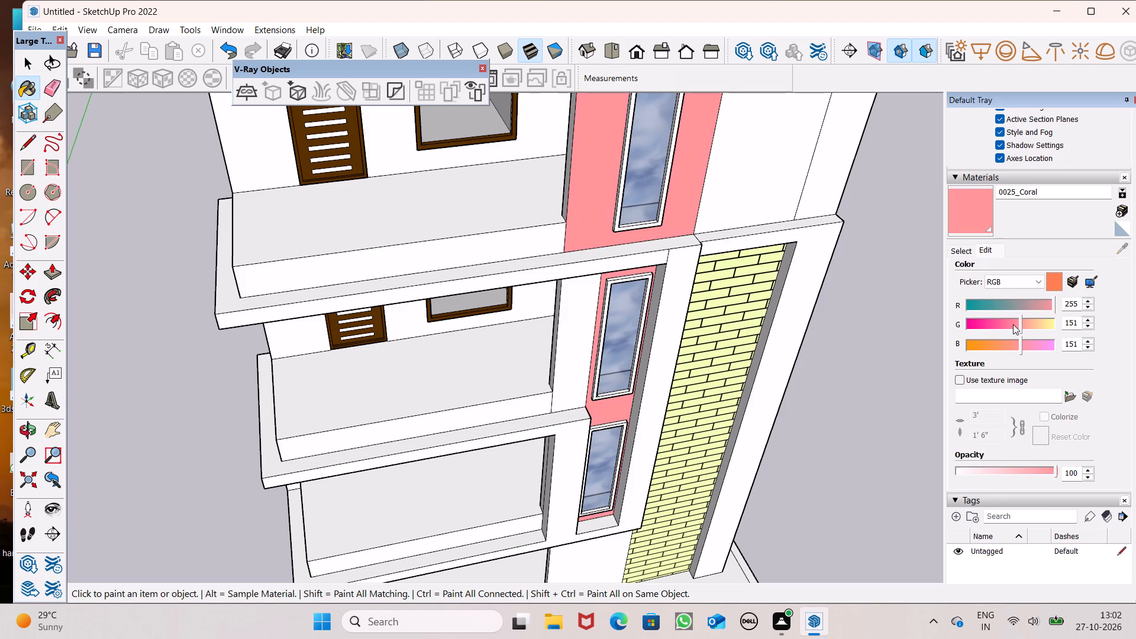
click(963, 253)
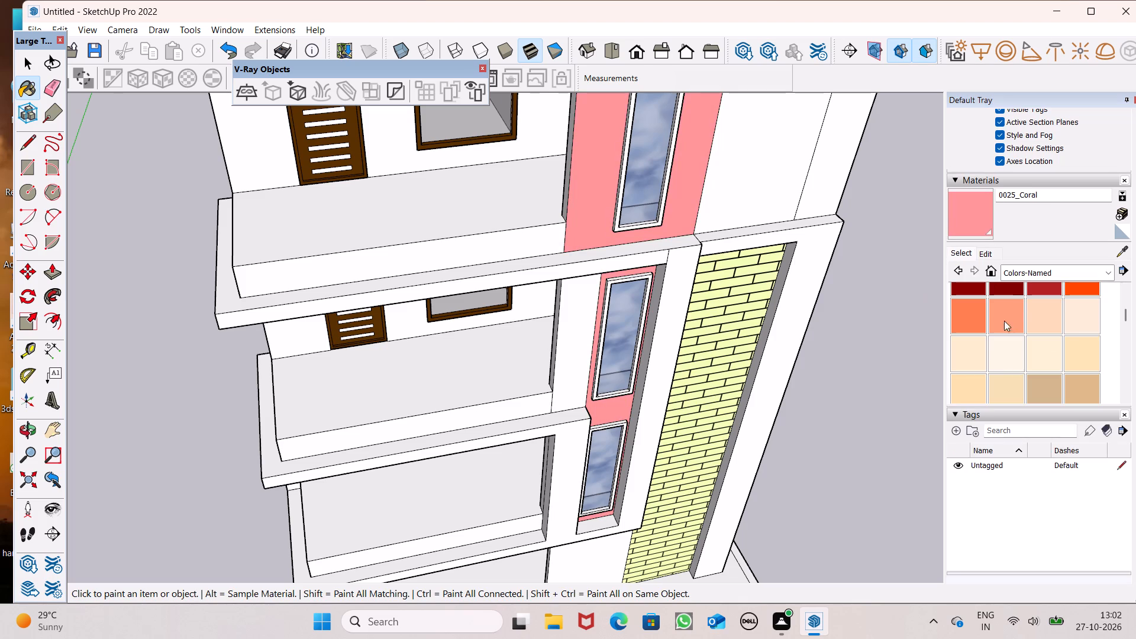
Paint the walls around the tall windows on the three lowest balcony storeys with 0027_PeachPuff.
click(1031, 312)
scroll(679, 331, up, 3)
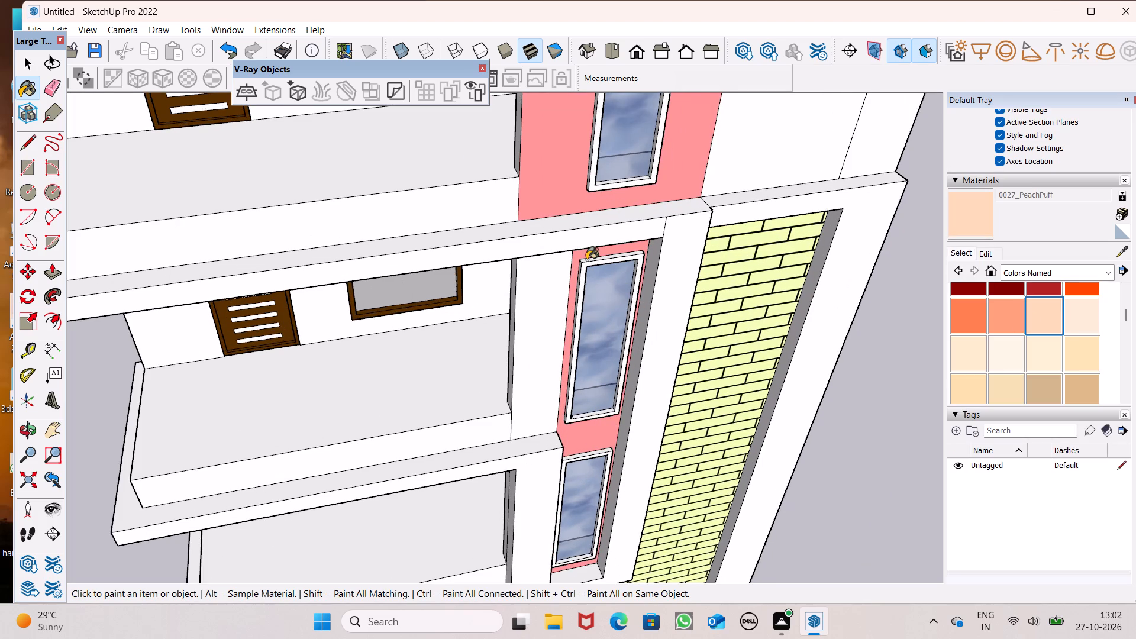
click(586, 260)
scroll(585, 366, up, 6)
click(551, 408)
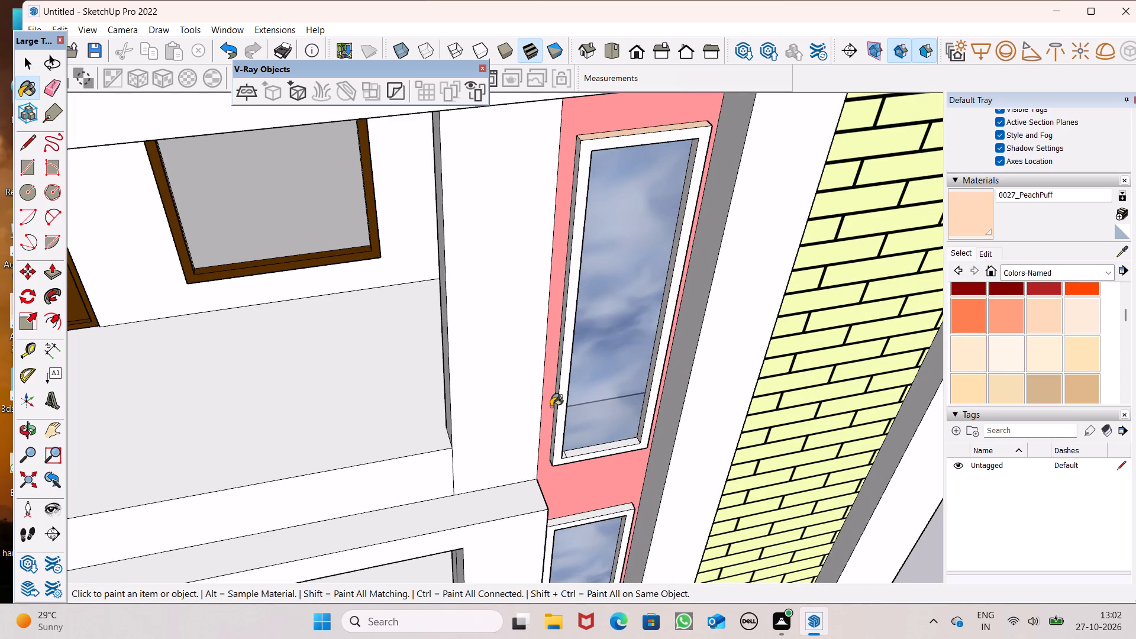
scroll(502, 345, down, 6)
click(510, 156)
scroll(552, 256, down, 6)
middle_drag(563, 327, 453, 267)
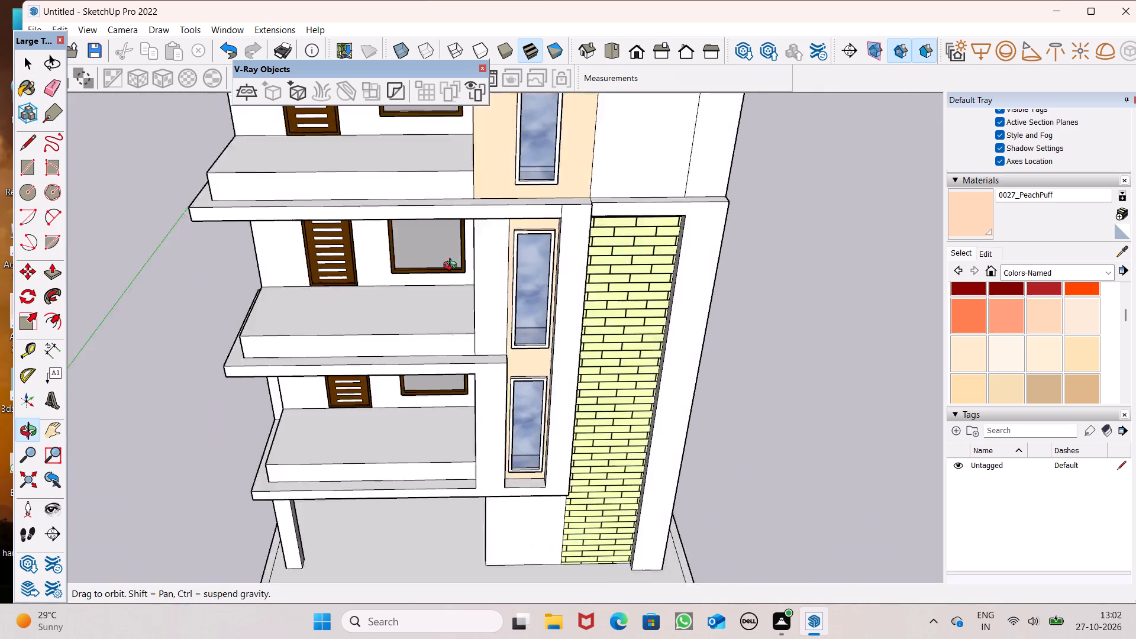
middle_drag(453, 267, 427, 248)
Paint the walls around the tall windows on the three upper balcony storeys with 0027_PeachPuff.
scroll(451, 328, up, 6)
scroll(536, 382, down, 14)
scroll(570, 204, up, 2)
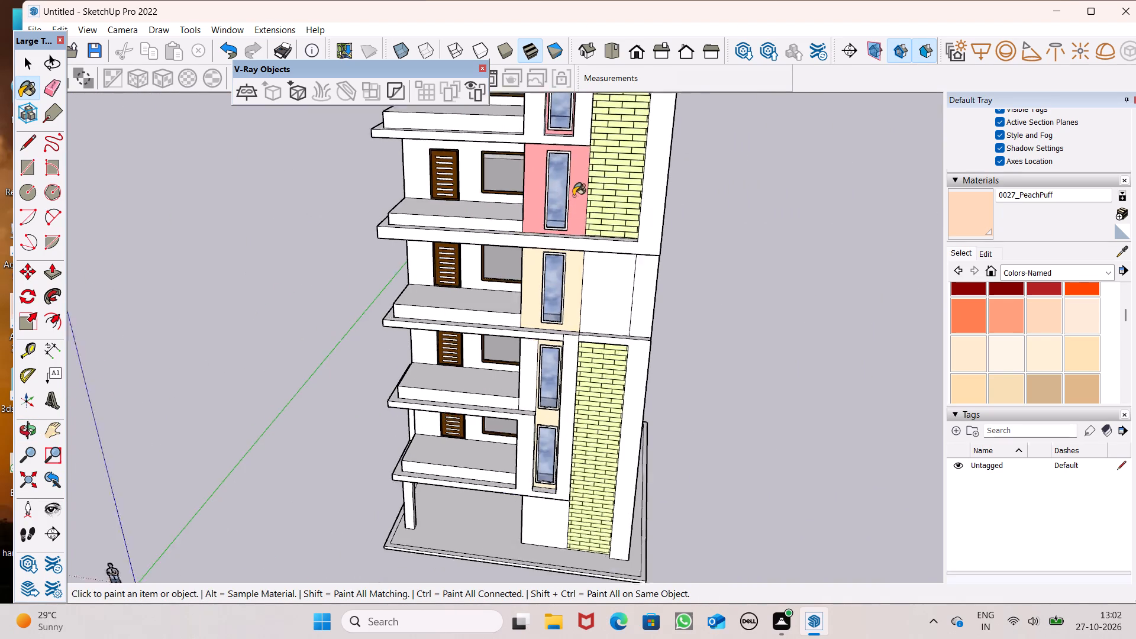
scroll(573, 196, up, 2)
click(577, 191)
scroll(598, 347, down, 5)
middle_drag(599, 366, 650, 468)
scroll(556, 234, down, 6)
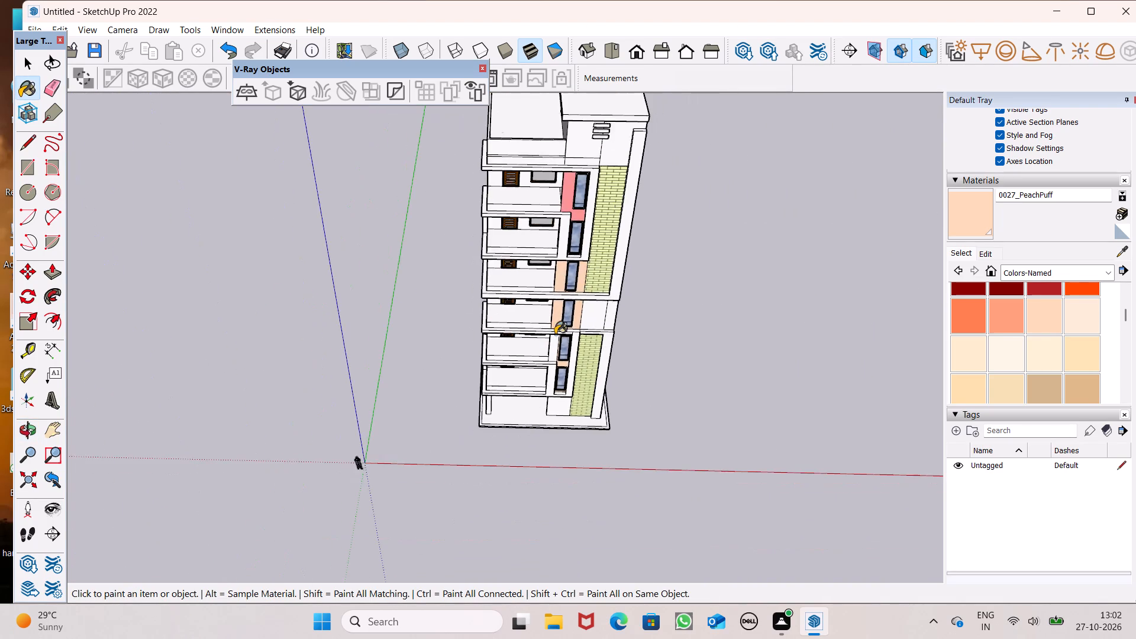
scroll(560, 180, up, 6)
click(572, 202)
scroll(572, 281, down, 5)
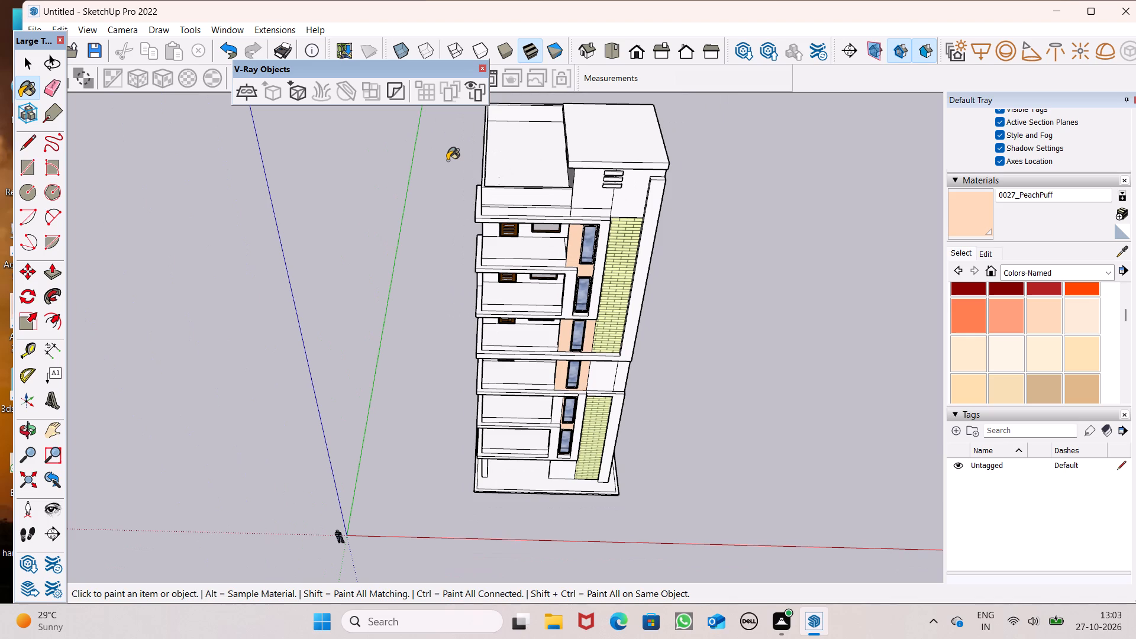
middle_drag(701, 408, 701, 409)
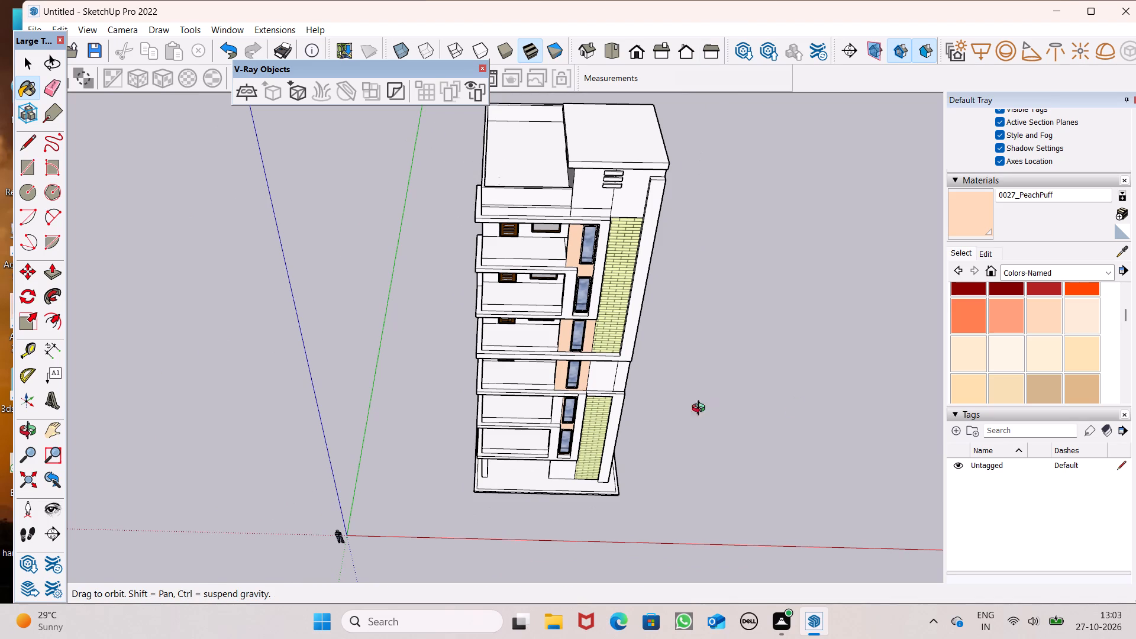
middle_drag(701, 409, 640, 291)
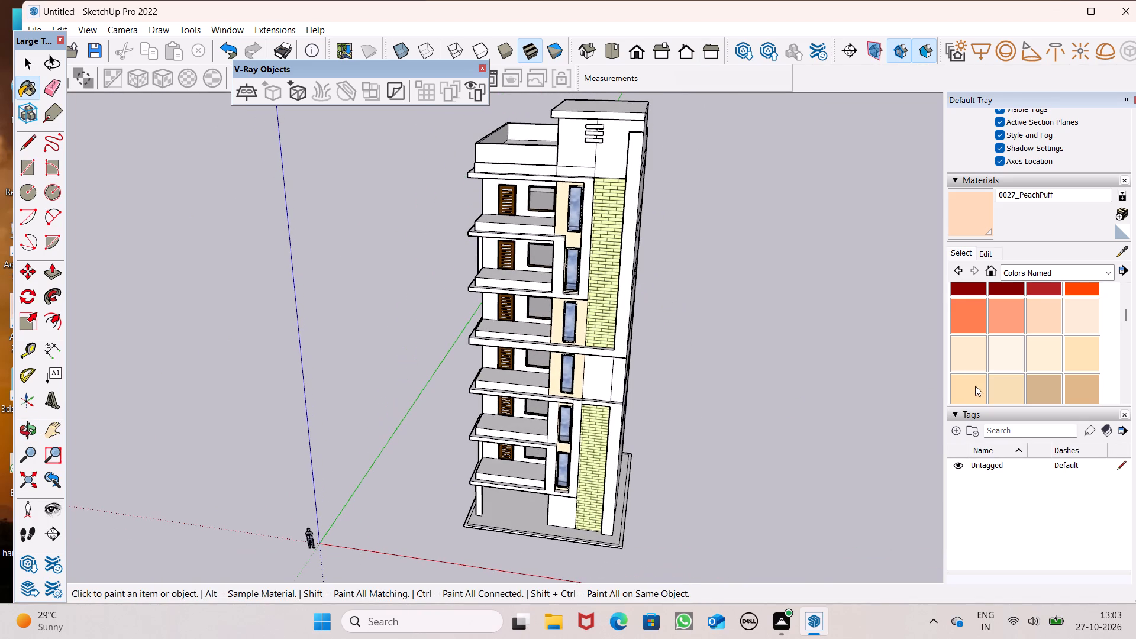
Paint the plain wall and its narrow outer strip between the two patterned panels with 0029_BlanchedAlmond.
click(960, 351)
click(599, 381)
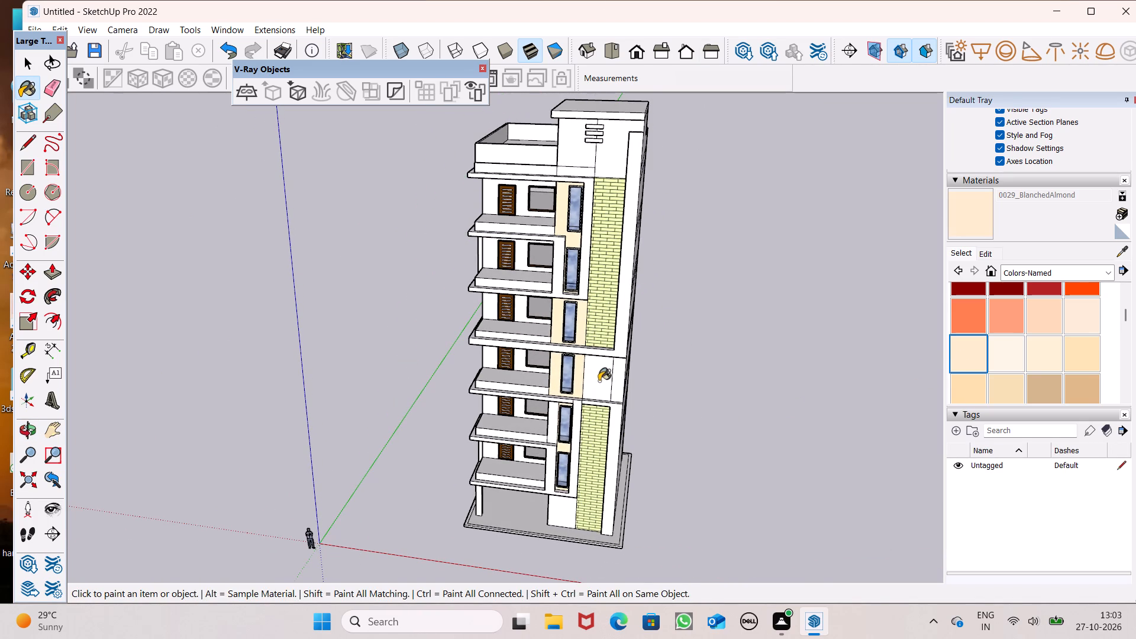
scroll(603, 394, up, 6)
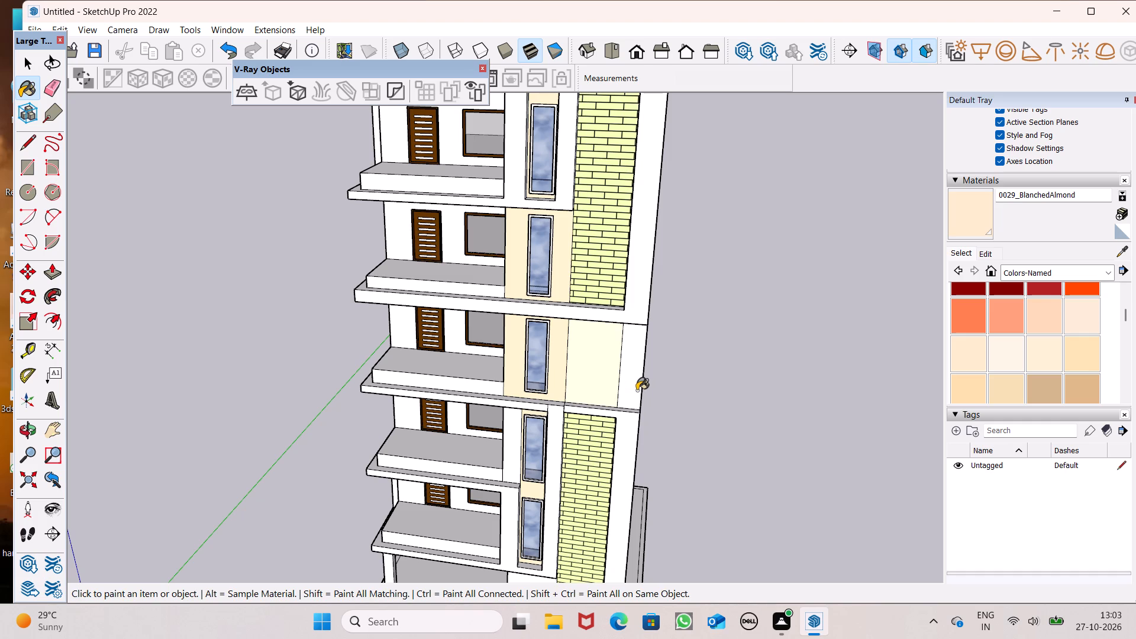
click(637, 390)
Erase the vertical line dividing the plain wall from its outer strip between the two patterned panels.
click(56, 87)
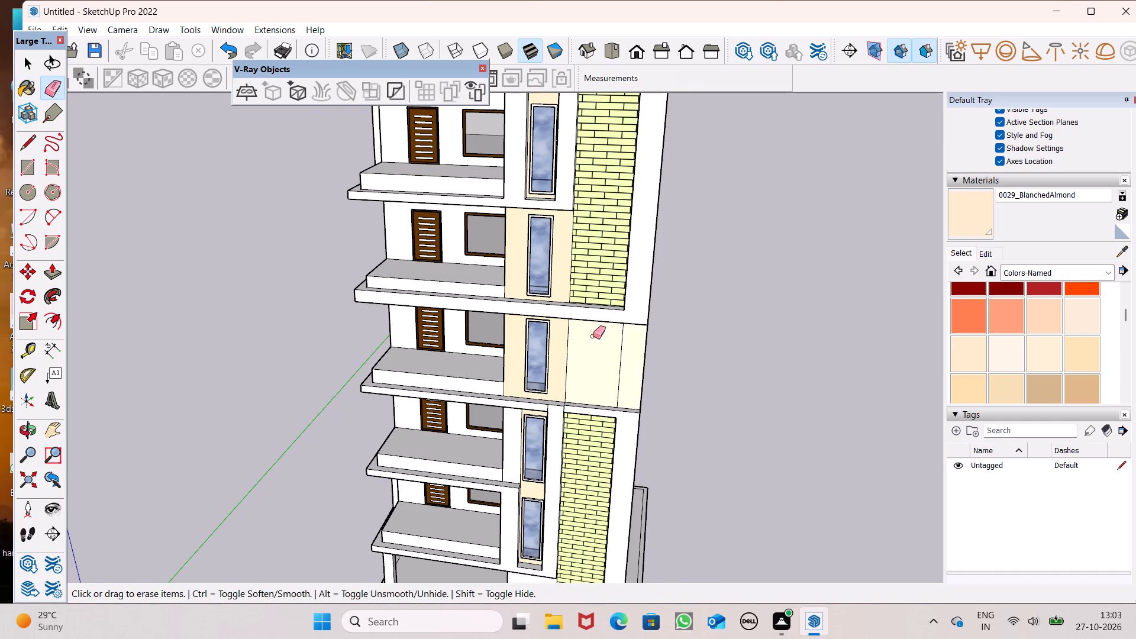
drag(621, 361, 627, 361)
Paint the front faces of the balcony parapets on the three lowest storeys with 0027_PeachPuff.
click(1047, 317)
scroll(776, 358, down, 3)
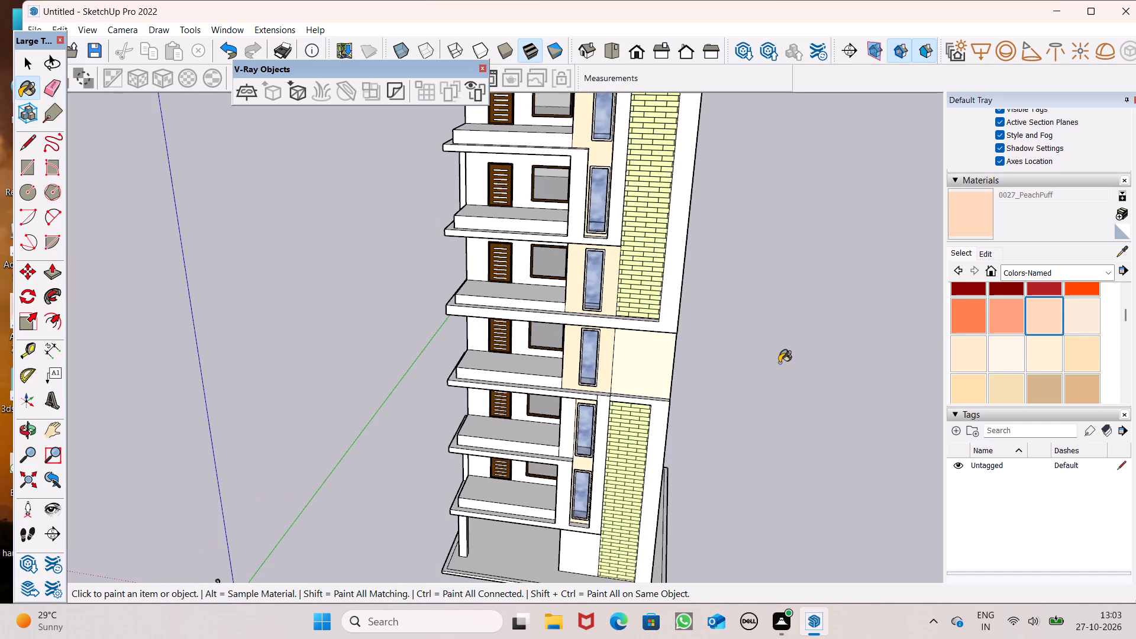
scroll(779, 363, down, 7)
middle_drag(770, 363, 848, 362)
scroll(848, 362, up, 1)
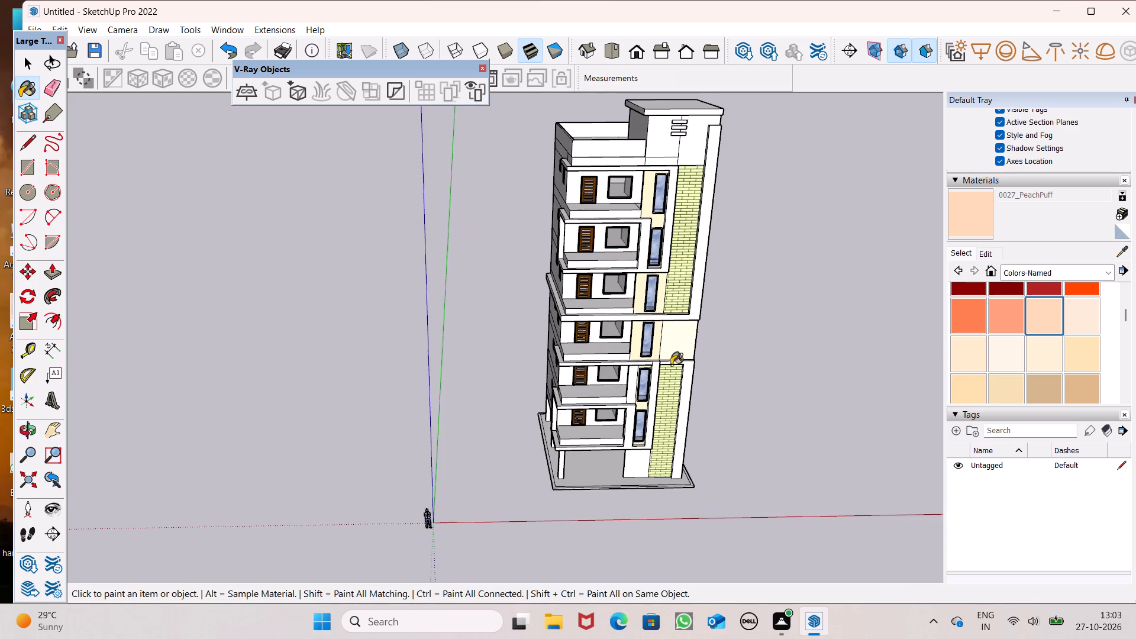
scroll(636, 372, up, 14)
click(525, 302)
scroll(627, 292, down, 5)
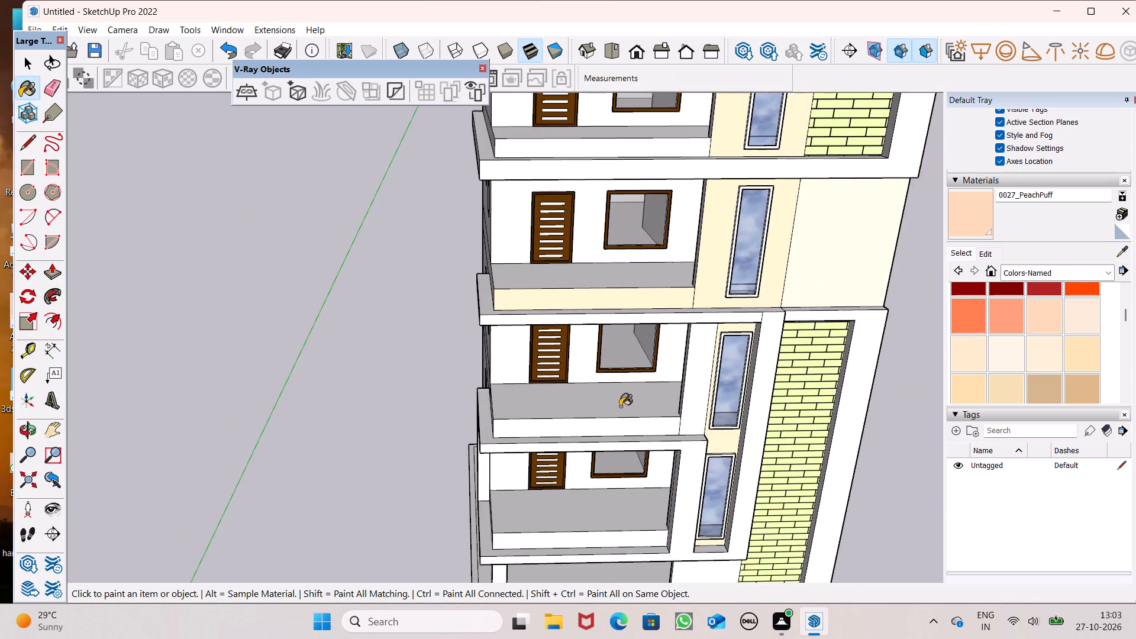
scroll(618, 415, up, 4)
drag(651, 436, 652, 428)
scroll(672, 217, down, 7)
scroll(630, 471, up, 4)
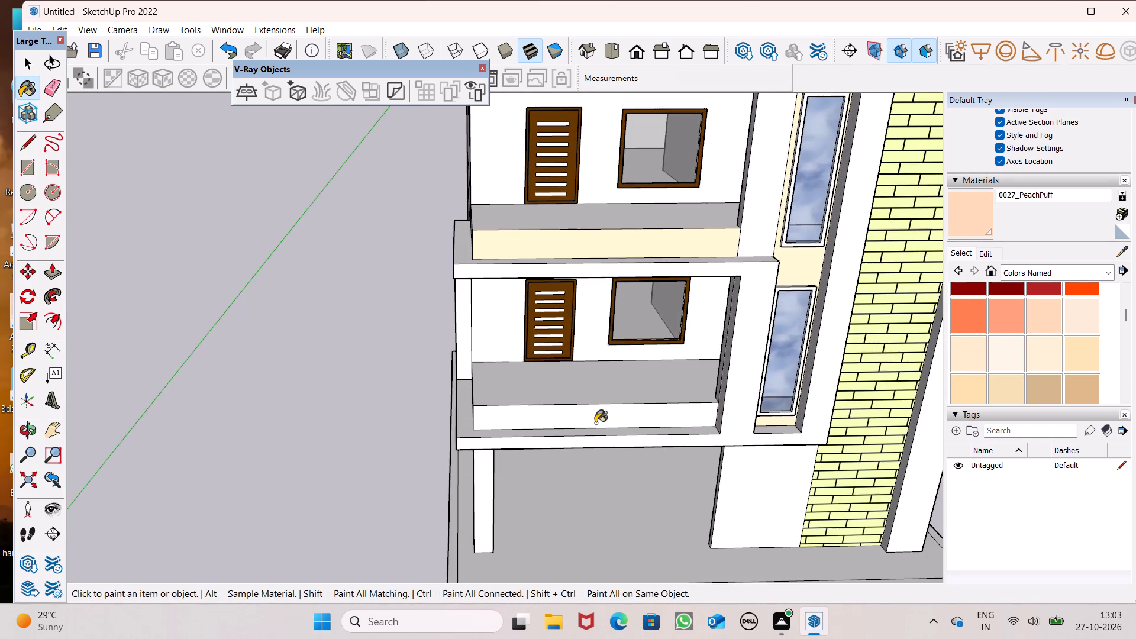
click(595, 423)
Paint the side faces of the two lowest balcony parapets with 0027_PeachPuff.
middle_drag(438, 408, 763, 418)
scroll(763, 418, up, 1)
click(580, 377)
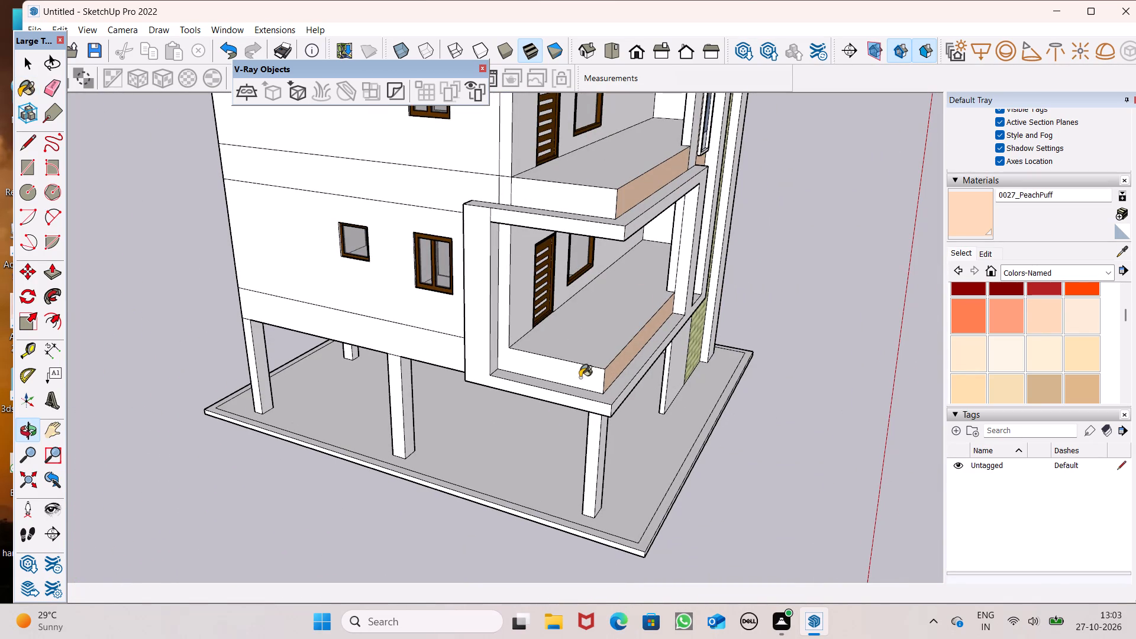
click(550, 191)
Erase the short vertical line where the second-lowest balcony parapet's side face meets the side wall.
scroll(579, 268, down, 8)
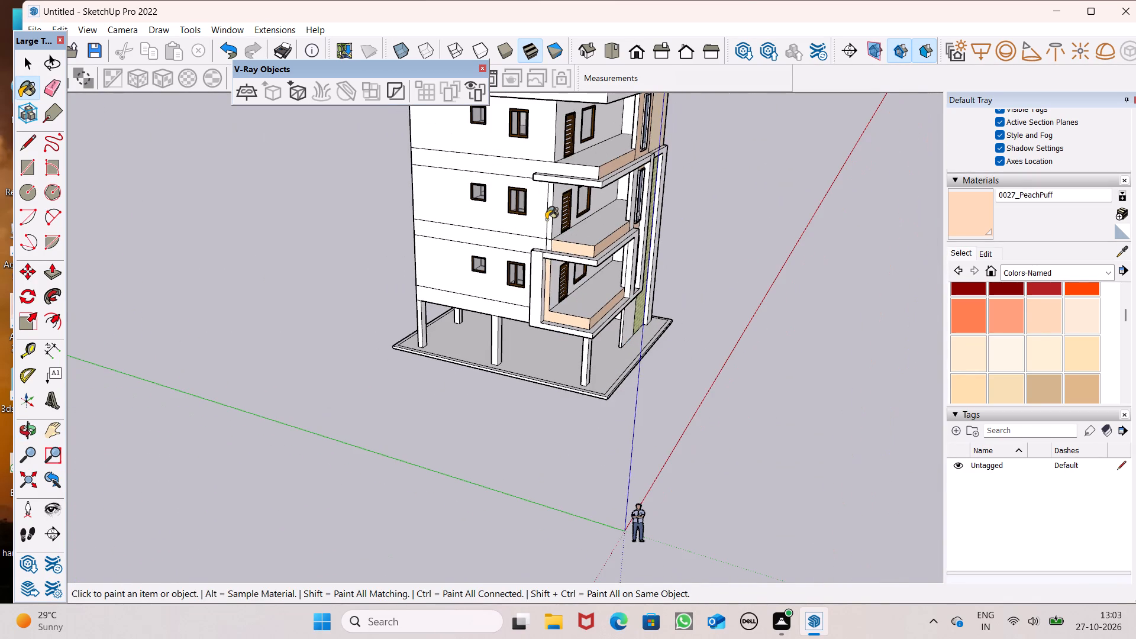
scroll(471, 143, up, 4)
click(44, 81)
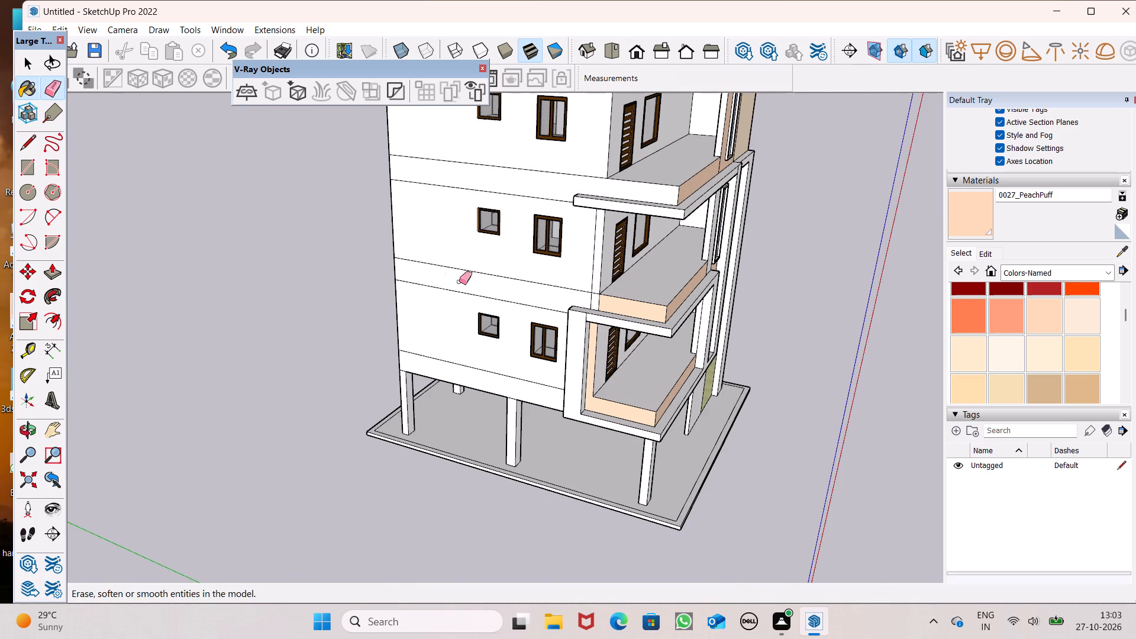
scroll(589, 288, up, 6)
drag(567, 283, 576, 299)
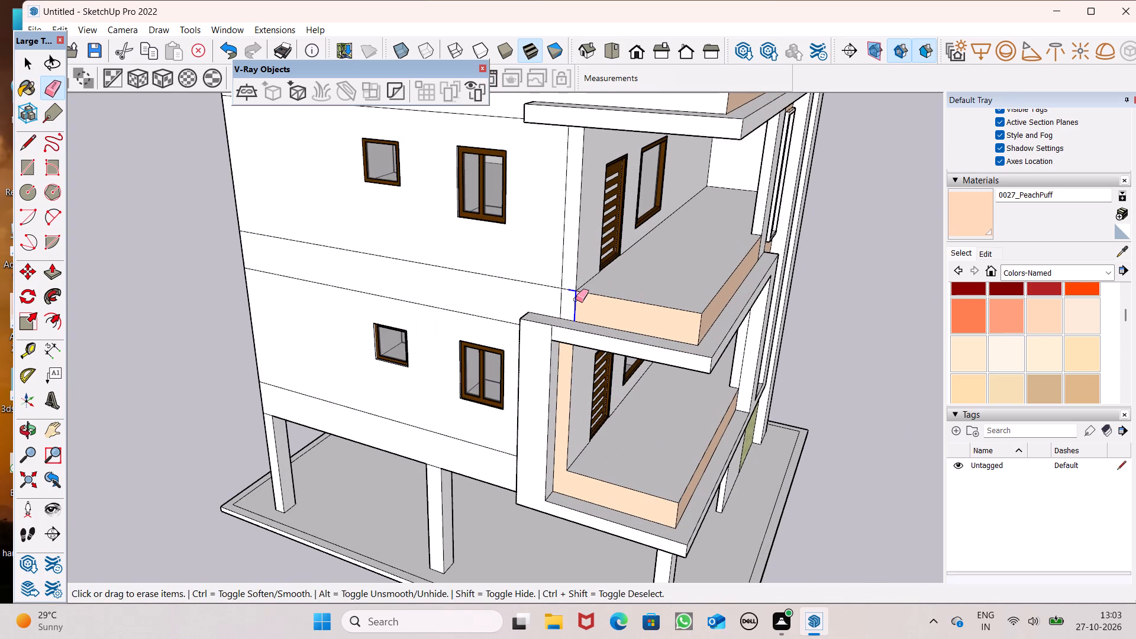
drag(576, 299, 576, 300)
Repaint the merged side face of the second-lowest balcony parapet with 0027_PeachPuff.
click(981, 210)
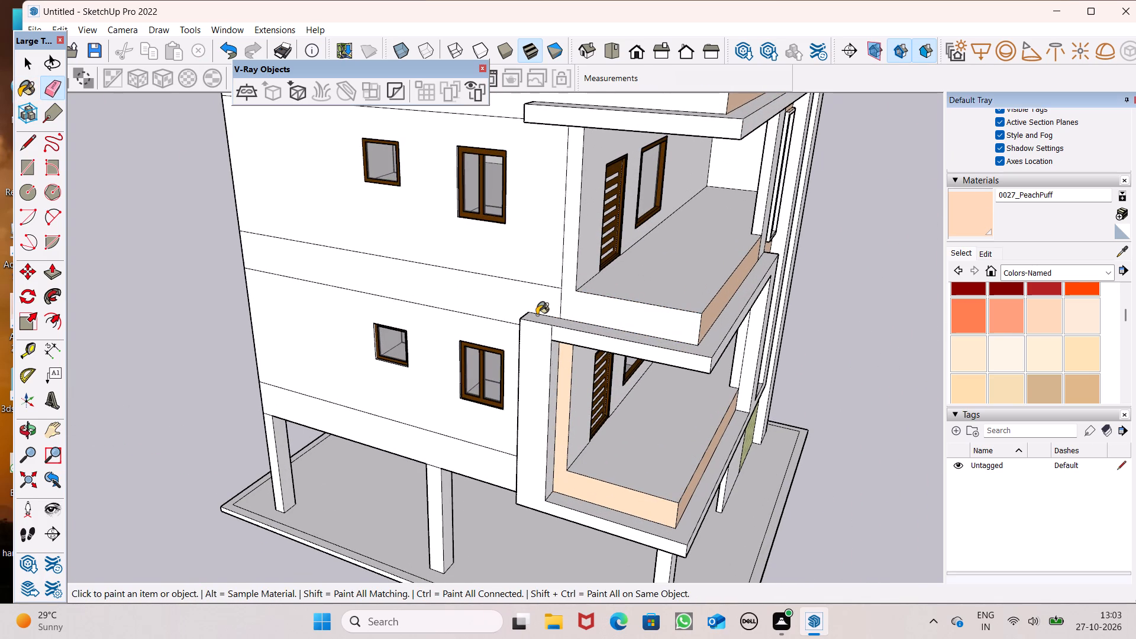
click(598, 306)
scroll(579, 377, down, 8)
scroll(600, 282, up, 6)
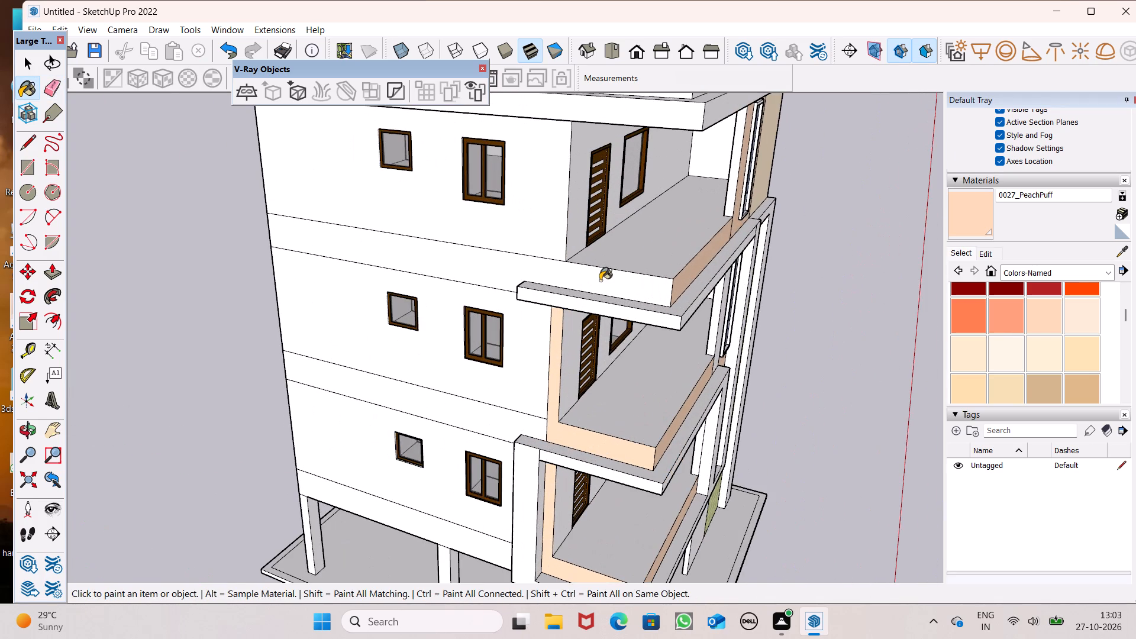
Paint the fourth-storey parapet's front and side band, plus the third-storey side band, with 0027_PeachPuff.
scroll(603, 287, down, 9)
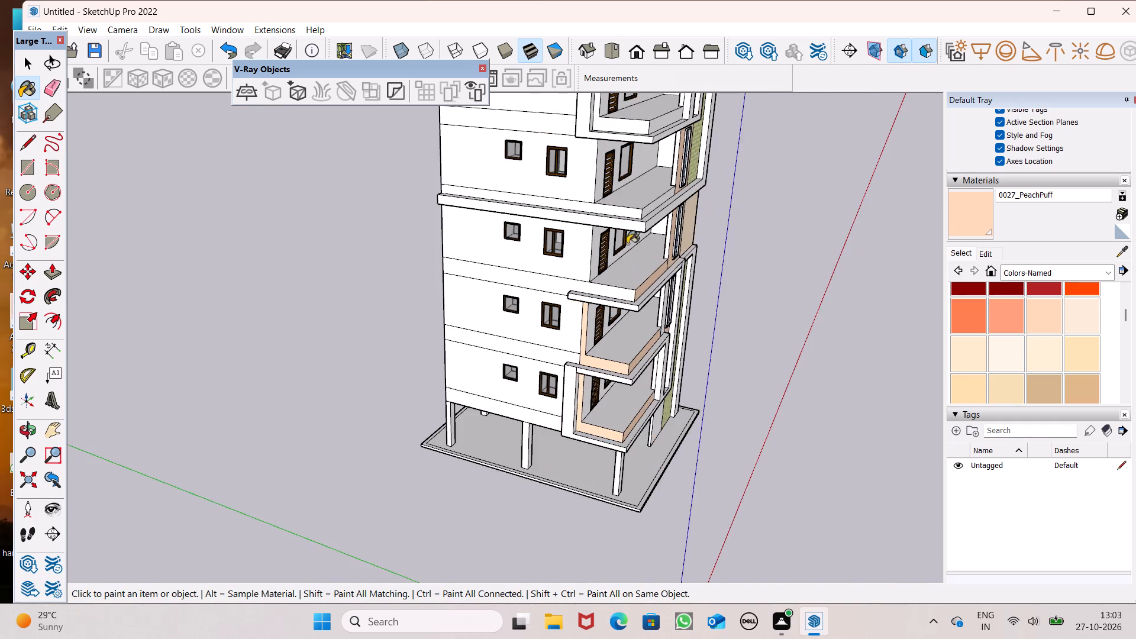
scroll(628, 230, up, 7)
scroll(630, 217, down, 6)
middle_drag(630, 220, 647, 269)
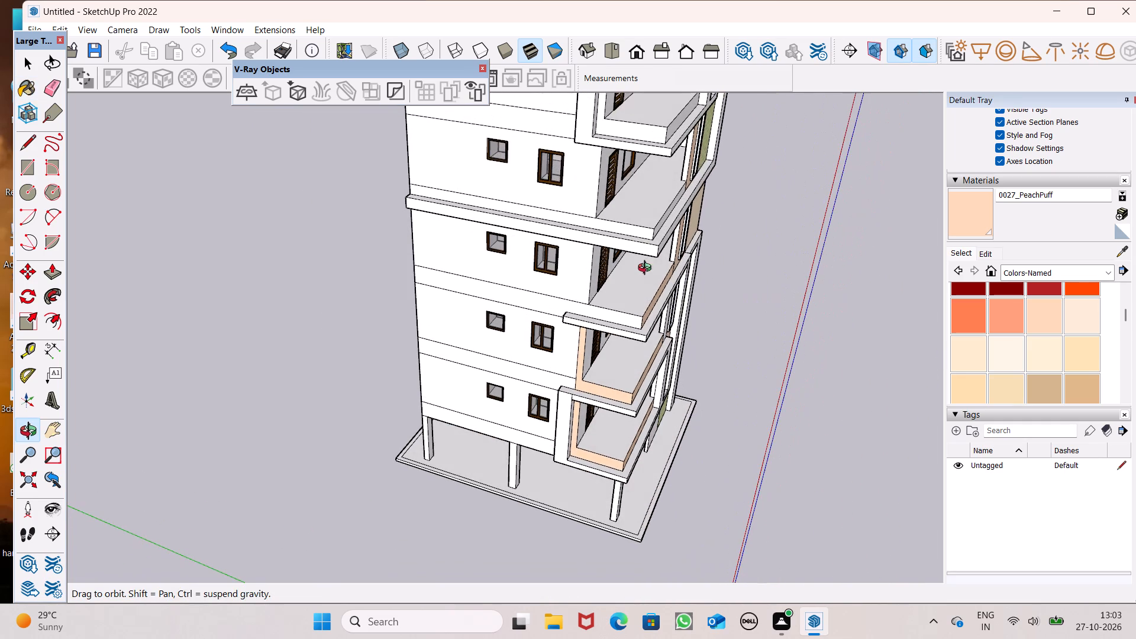
middle_drag(647, 269, 647, 270)
scroll(637, 240, up, 6)
click(637, 223)
click(669, 222)
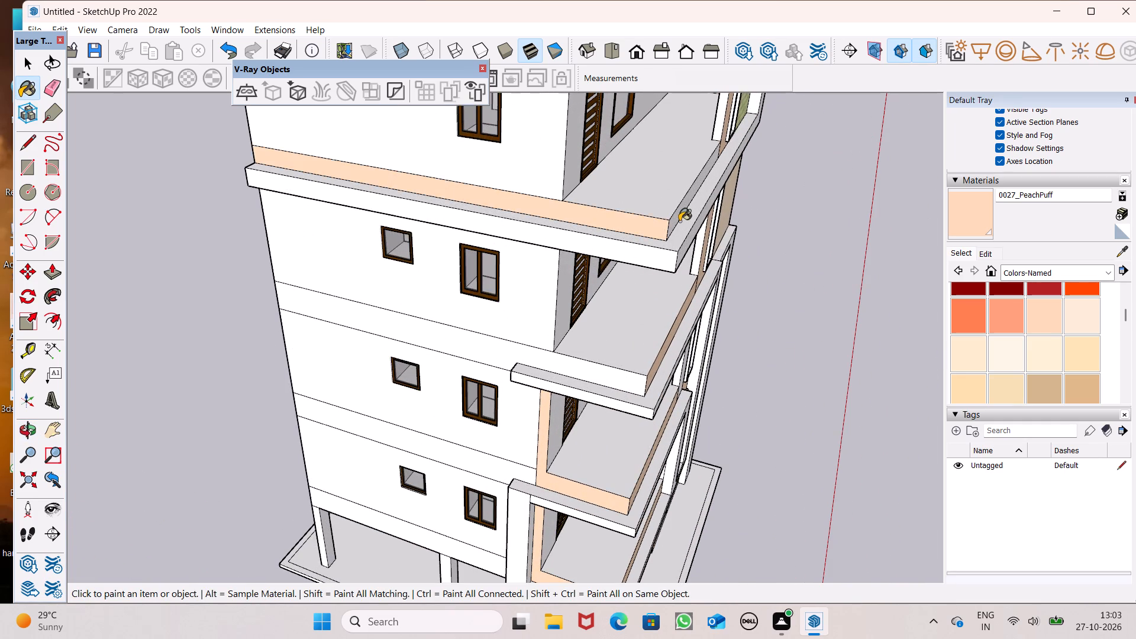
middle_drag(679, 221, 622, 186)
scroll(680, 220, up, 1)
click(575, 371)
scroll(578, 407, down, 7)
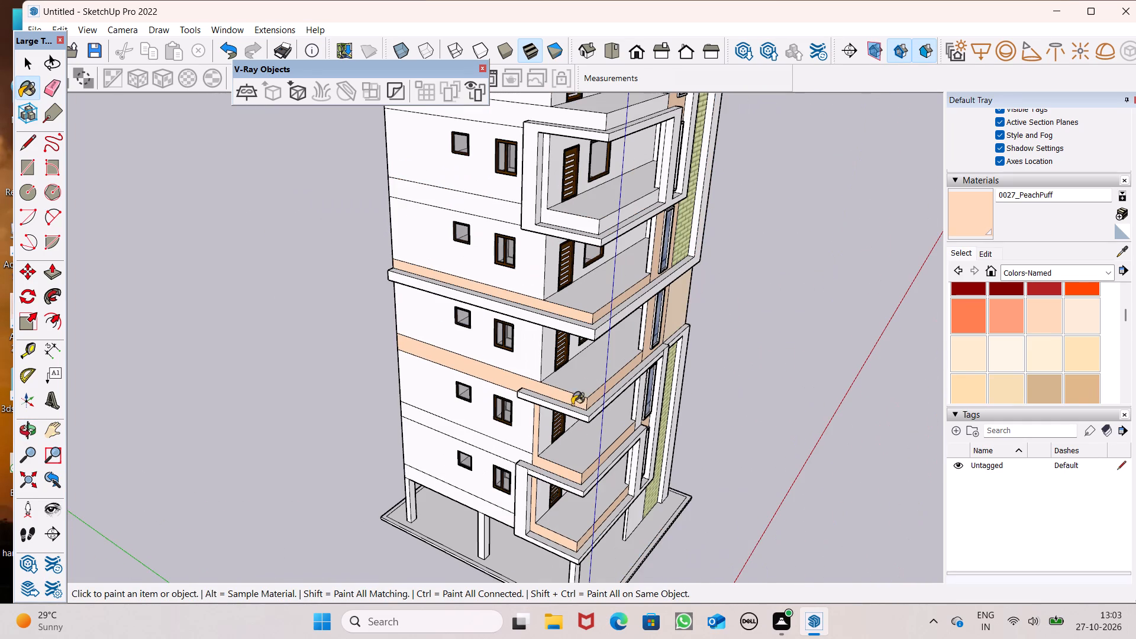
Paint the front and side faces of the two uppermost balcony parapets with 0027_PeachPuff.
scroll(599, 239, down, 1)
scroll(608, 234, up, 5)
drag(631, 205, 618, 208)
click(543, 227)
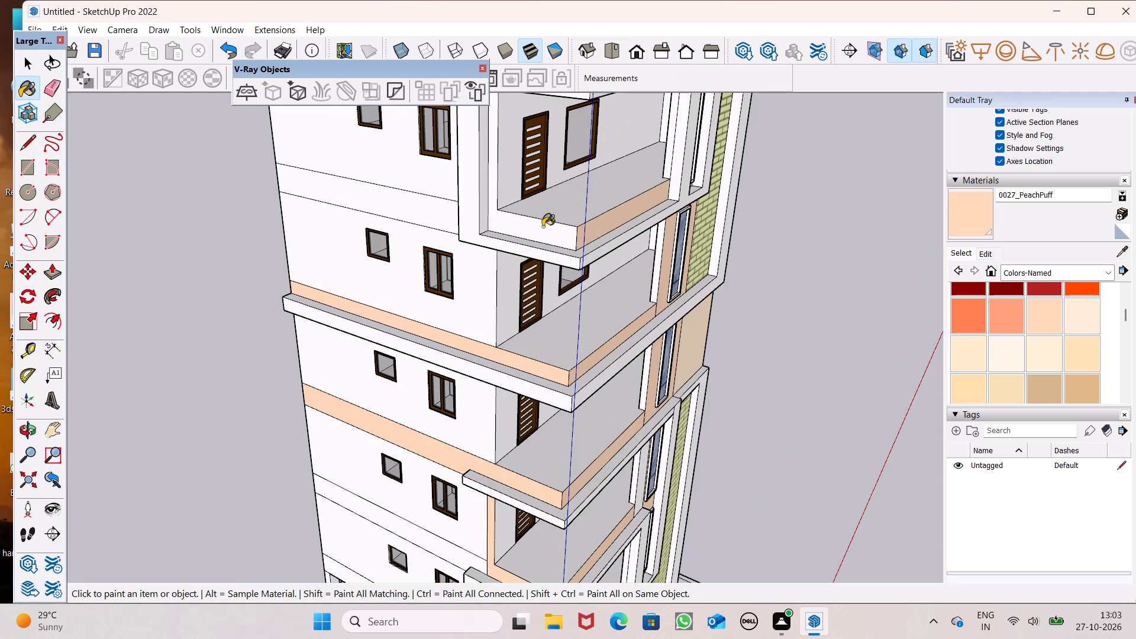
scroll(573, 350, down, 8)
scroll(593, 205, up, 7)
click(520, 277)
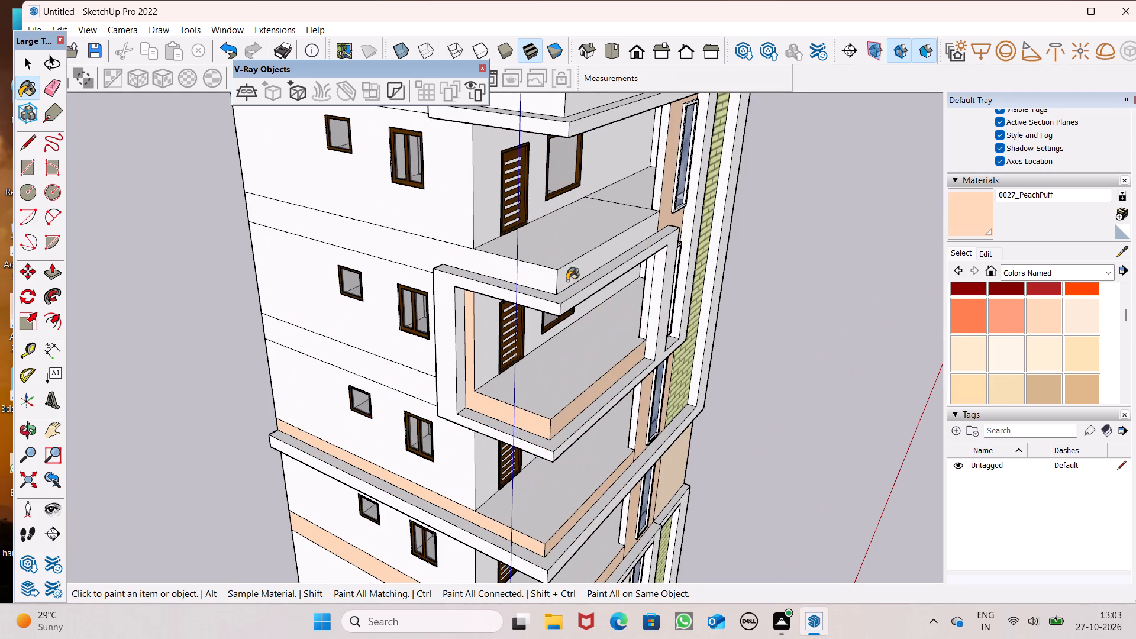
click(567, 276)
Paint the front and side of the band below the roof terrace parapet with 0027_PeachPuff.
scroll(541, 356, down, 8)
scroll(513, 272, up, 7)
drag(536, 258, 547, 258)
click(591, 261)
scroll(380, 212, down, 2)
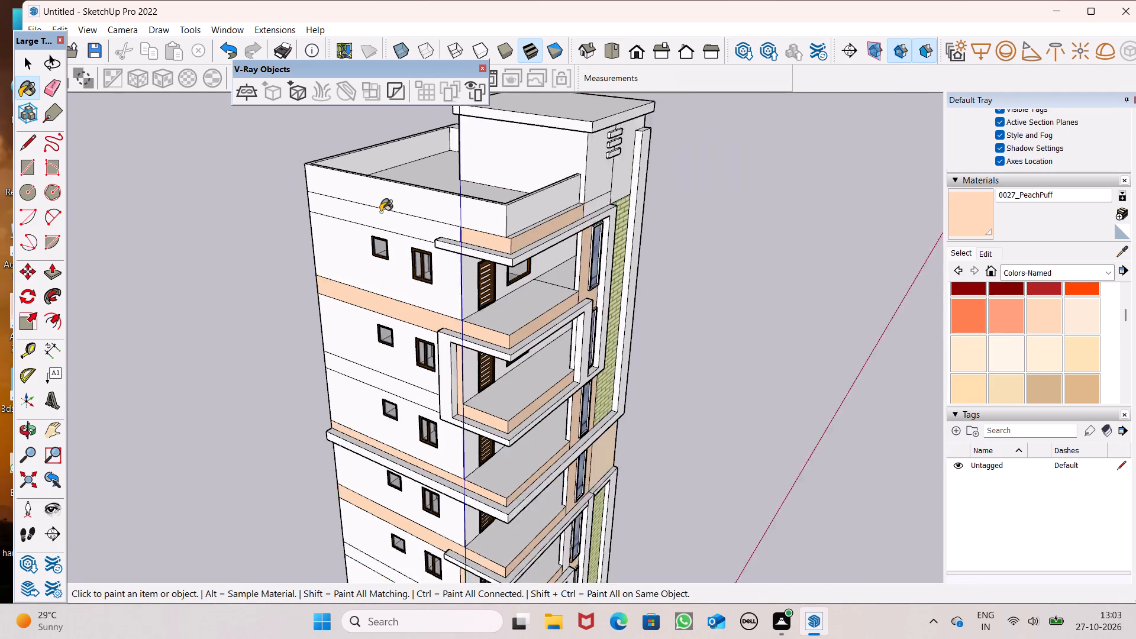
scroll(380, 212, down, 4)
middle_drag(436, 314, 207, 292)
scroll(207, 292, up, 1)
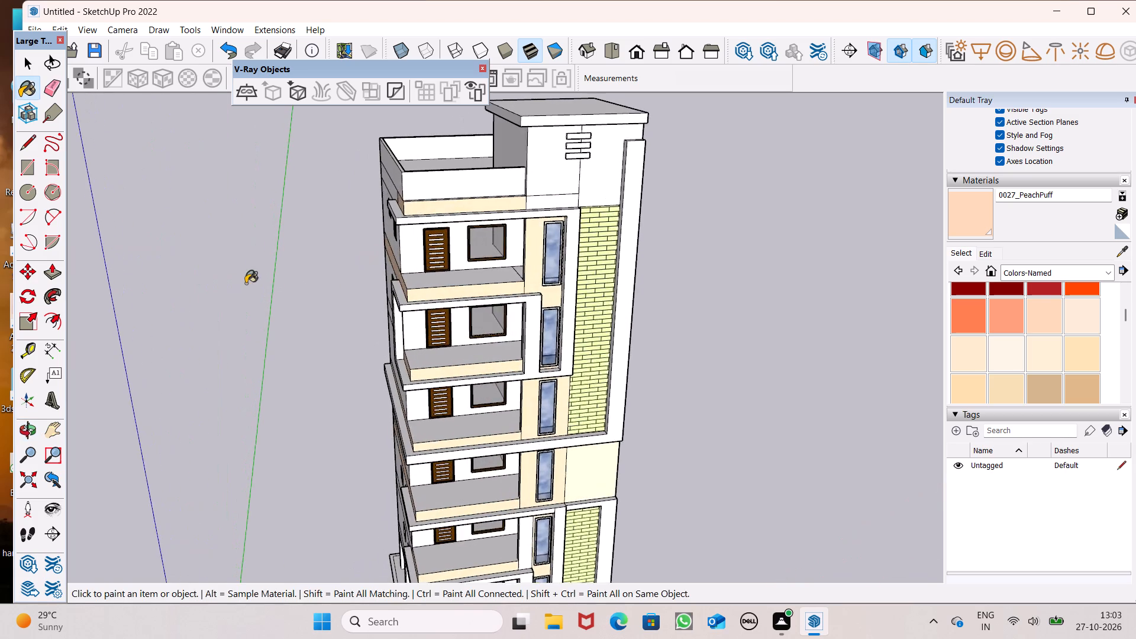
Paint the four remaining white floor bands on the side wall with the small windows using 0027_PeachPuff.
scroll(246, 283, down, 3)
middle_drag(344, 350, 367, 230)
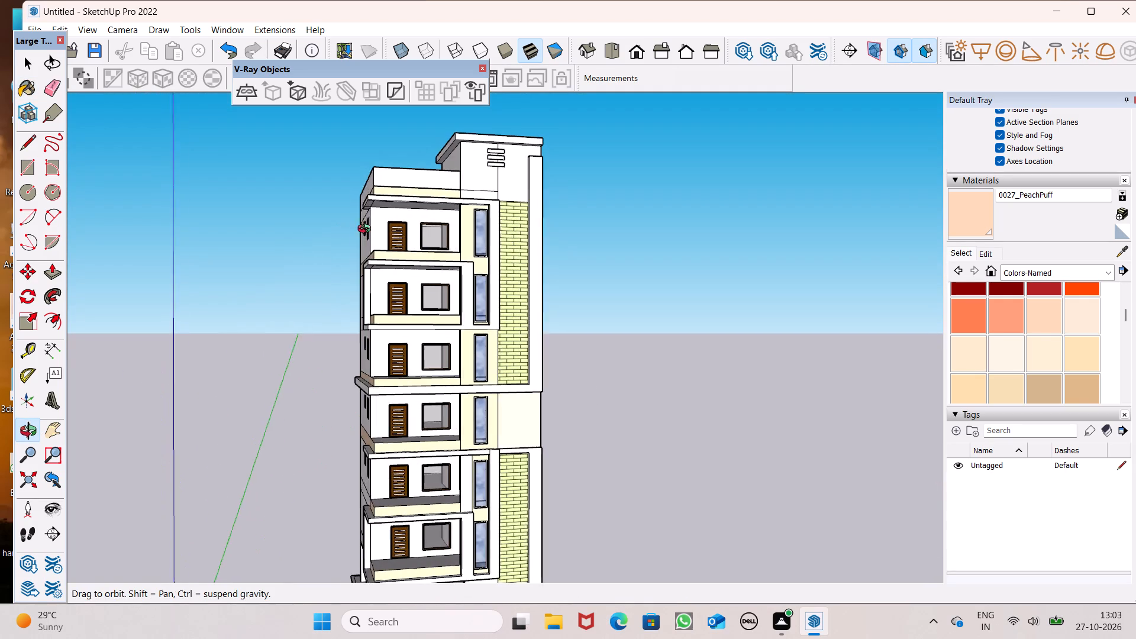
middle_drag(367, 230, 378, 230)
middle_click(382, 231)
scroll(504, 272, down, 3)
scroll(475, 376, up, 1)
middle_drag(475, 376, 635, 454)
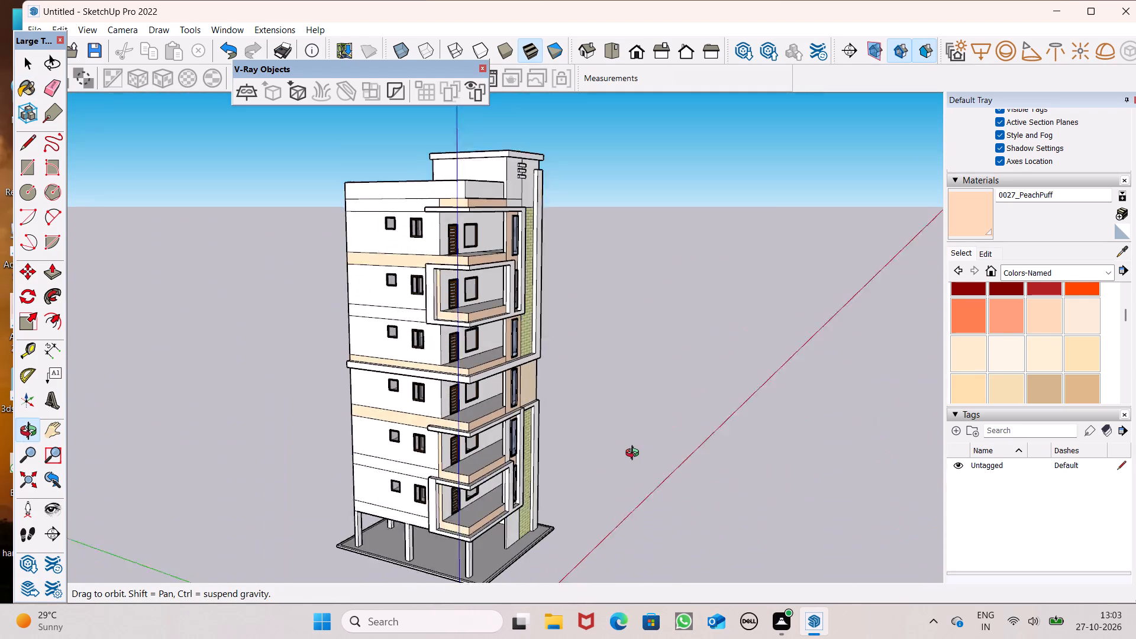
middle_drag(635, 454, 772, 427)
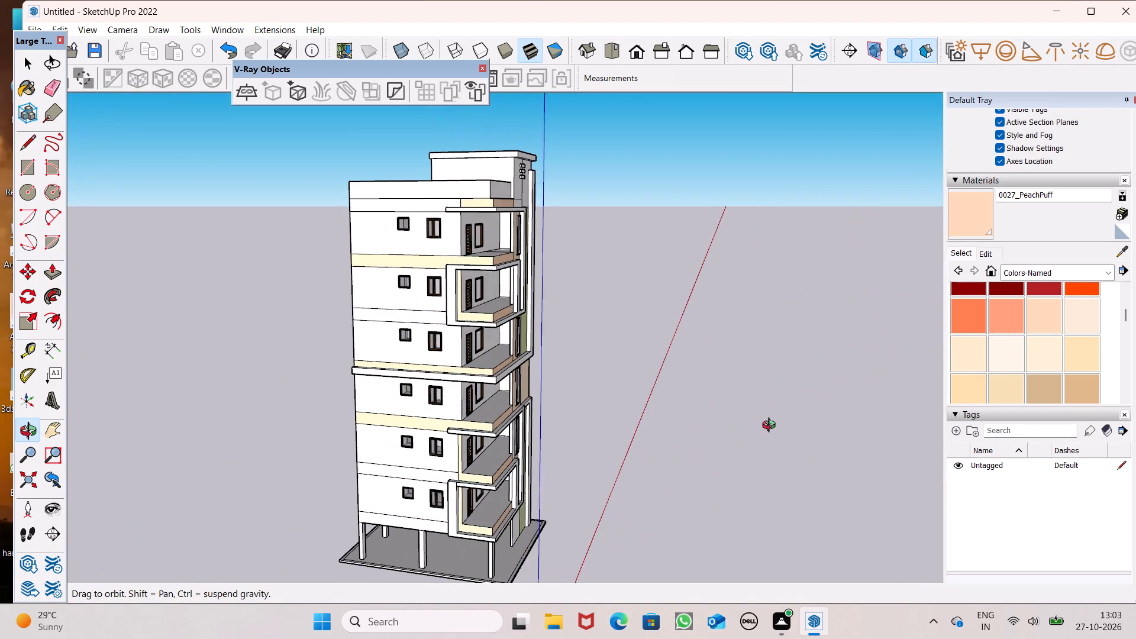
middle_drag(772, 427, 772, 426)
scroll(414, 334, up, 5)
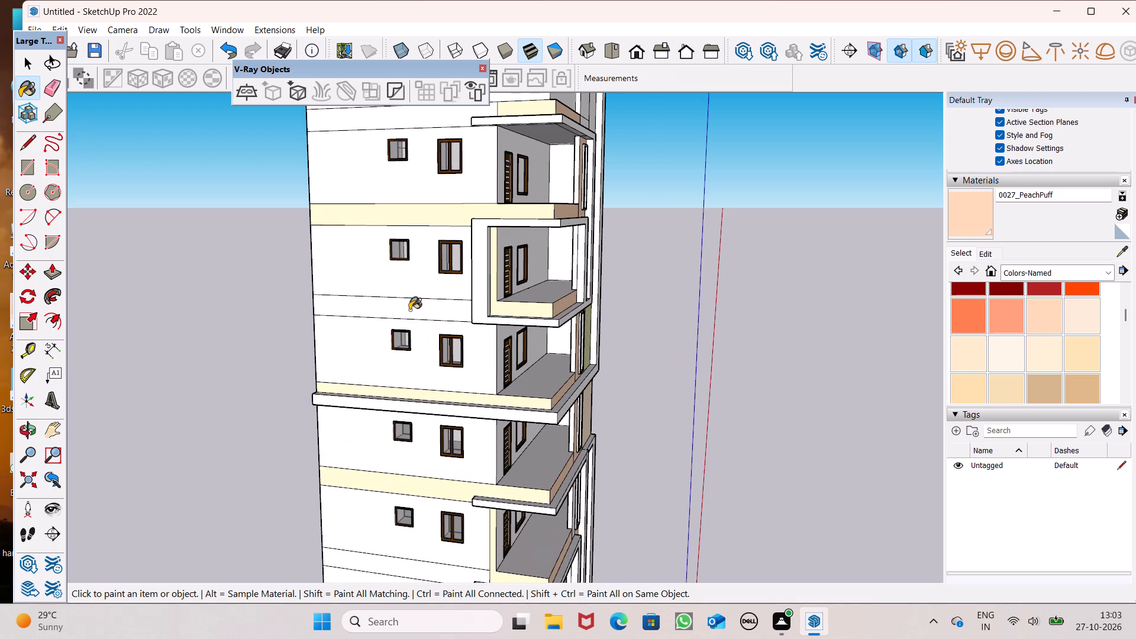
click(409, 310)
click(376, 112)
scroll(391, 204, down, 5)
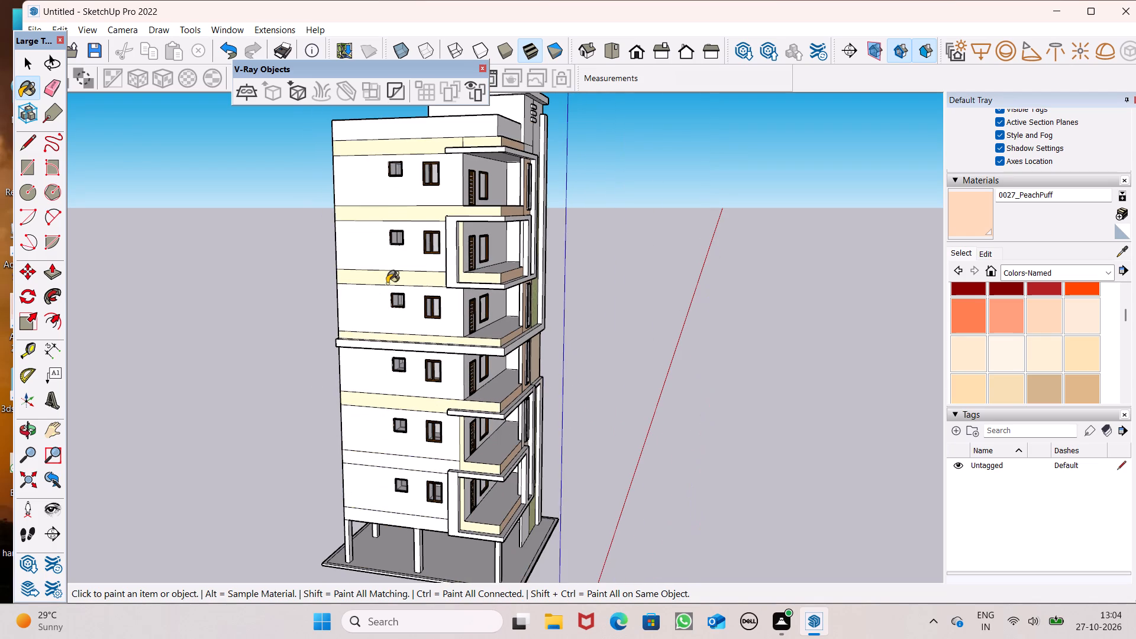
scroll(369, 465, up, 4)
click(392, 425)
click(391, 508)
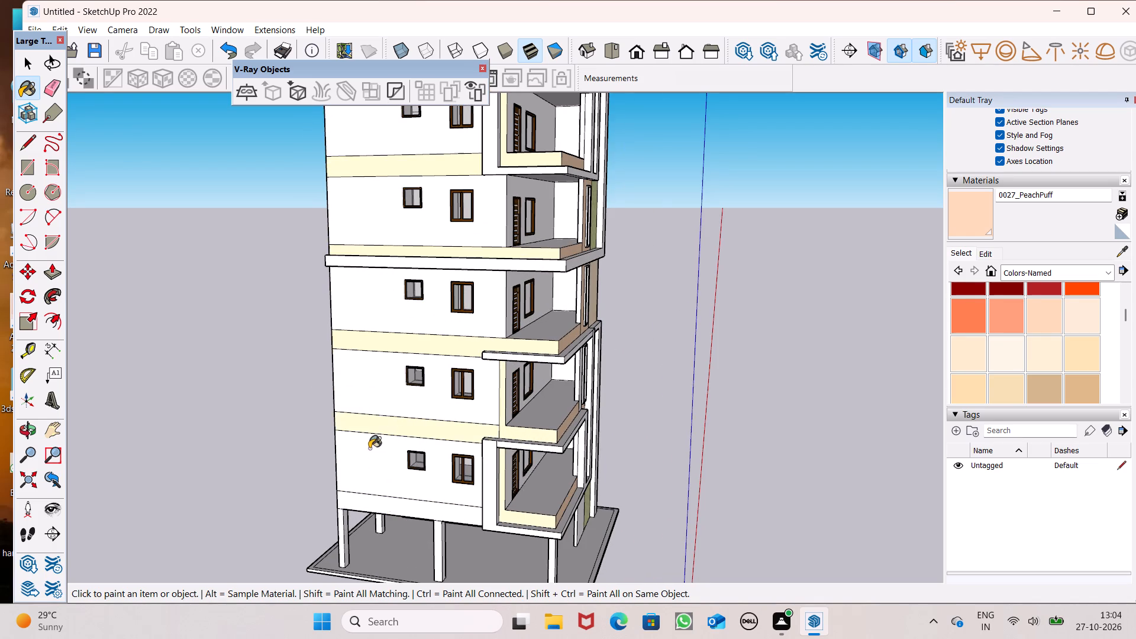
Paint the upper four floor bands on the windowless side wall with 0027_PeachPuff.
scroll(369, 448, down, 5)
middle_drag(441, 486, 188, 522)
middle_drag(484, 441, 483, 440)
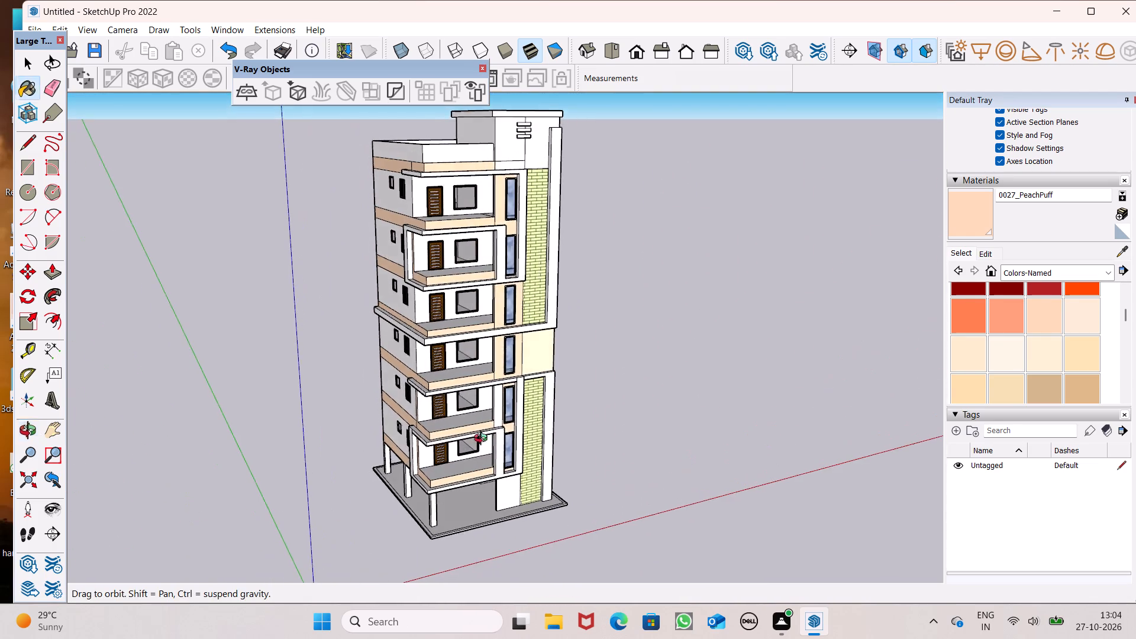
middle_drag(483, 440, 0, 431)
middle_drag(548, 273, 447, 299)
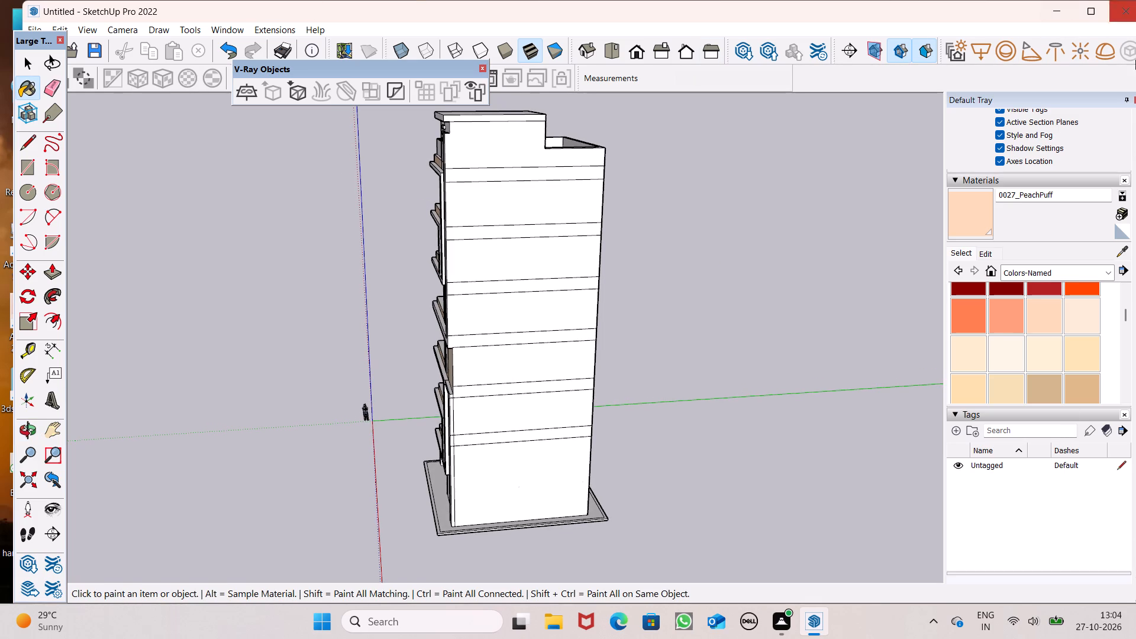
scroll(495, 163, up, 4)
click(485, 173)
scroll(467, 141, down, 4)
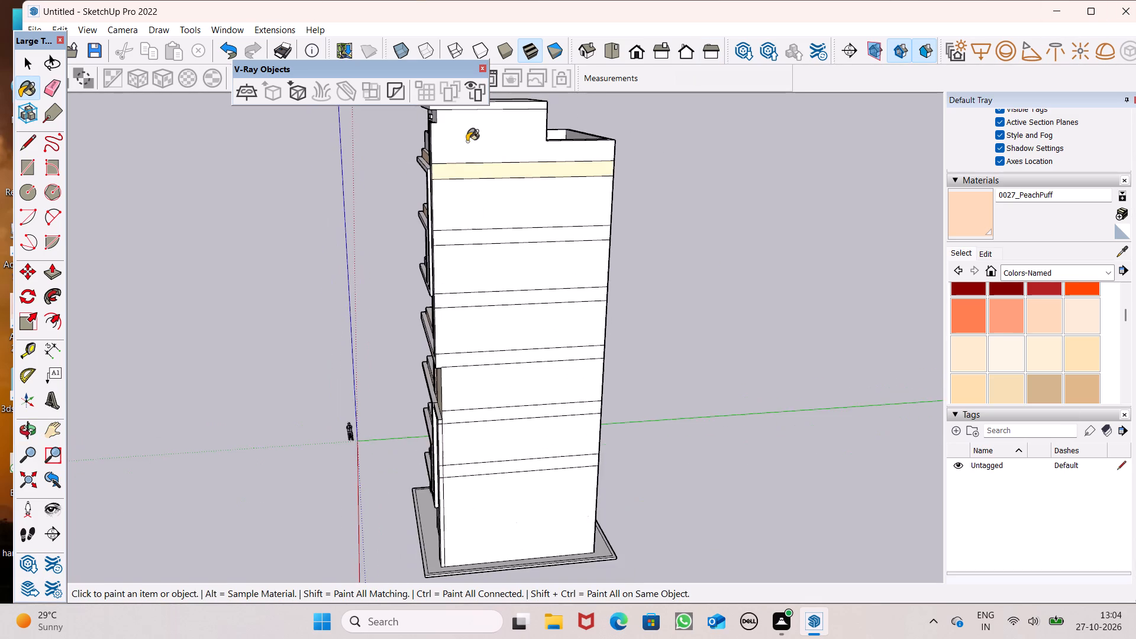
scroll(470, 225, up, 6)
click(470, 230)
scroll(473, 206, down, 6)
scroll(487, 310, up, 5)
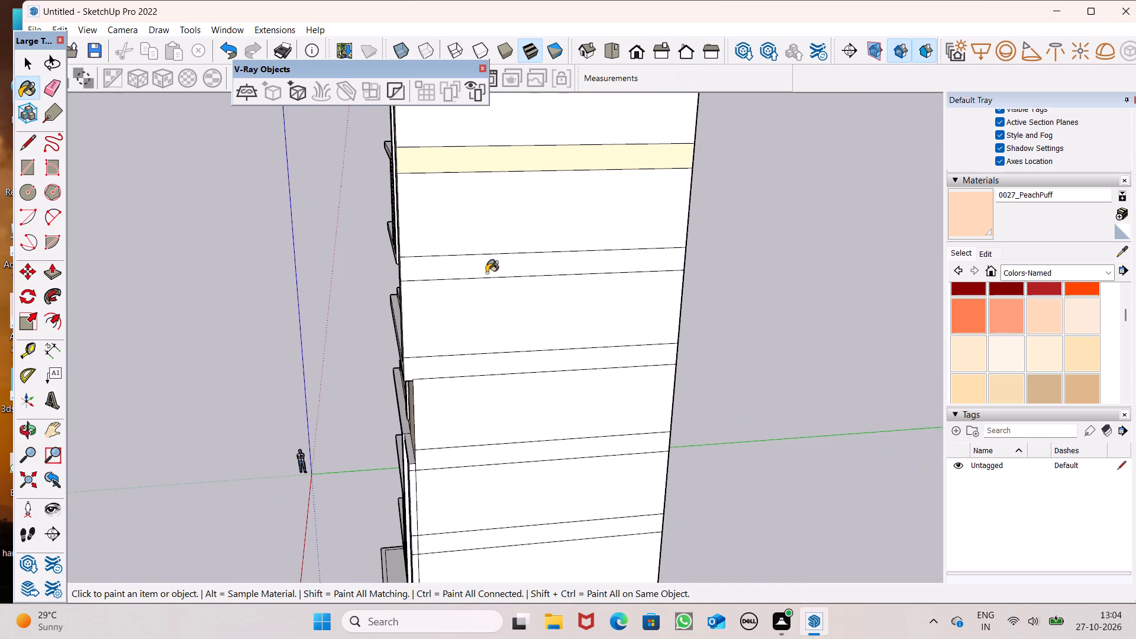
click(486, 273)
scroll(482, 258, down, 3)
scroll(489, 347, up, 4)
click(482, 327)
Paint the two lowest floor bands on the windowless side wall with 0027_PeachPuff.
scroll(496, 204, down, 4)
scroll(477, 363, up, 2)
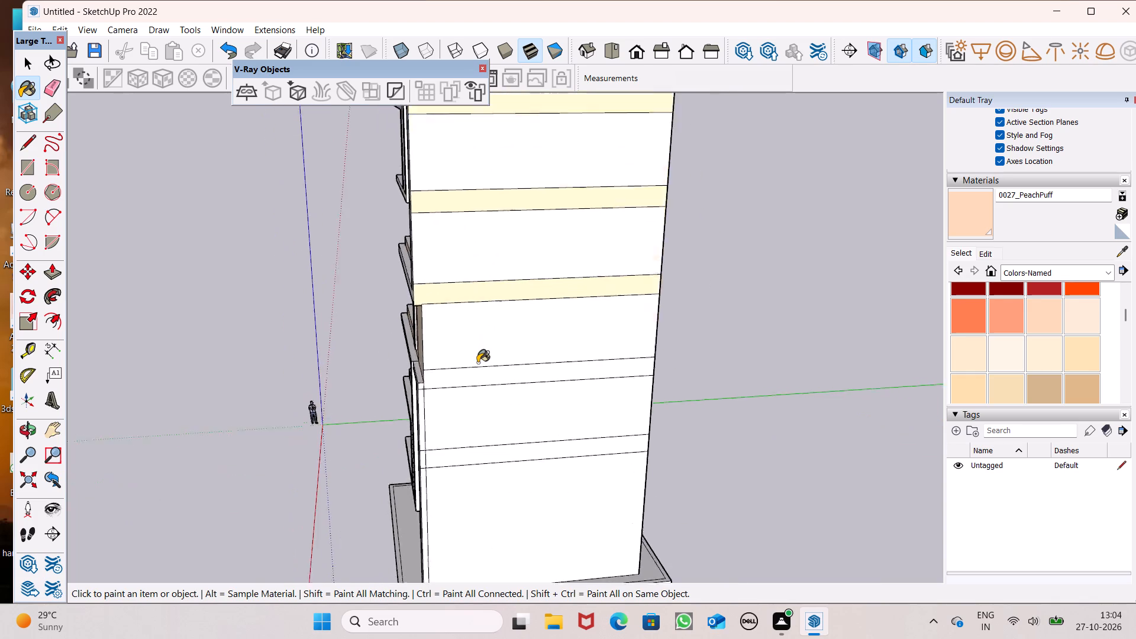
scroll(477, 363, up, 4)
click(472, 375)
scroll(459, 247, down, 6)
scroll(514, 483, up, 5)
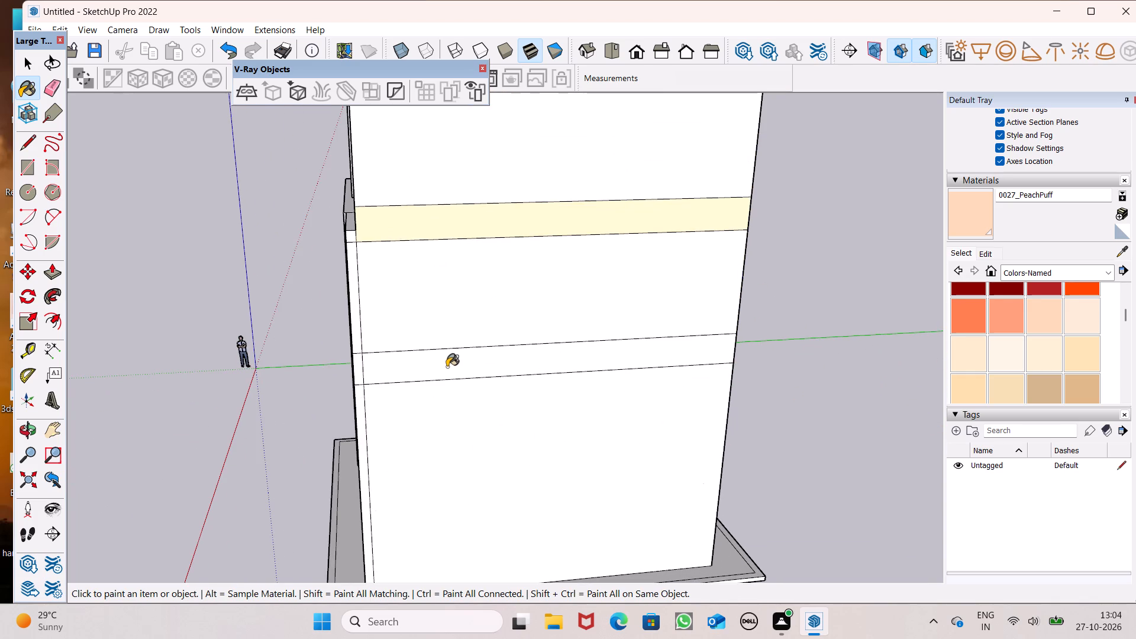
click(444, 359)
Paint the narrow end strip of the windowless wall's lowest band with 0027_PeachPuff and erase the edge dividing it from the band.
scroll(419, 359, down, 1)
scroll(362, 364, up, 5)
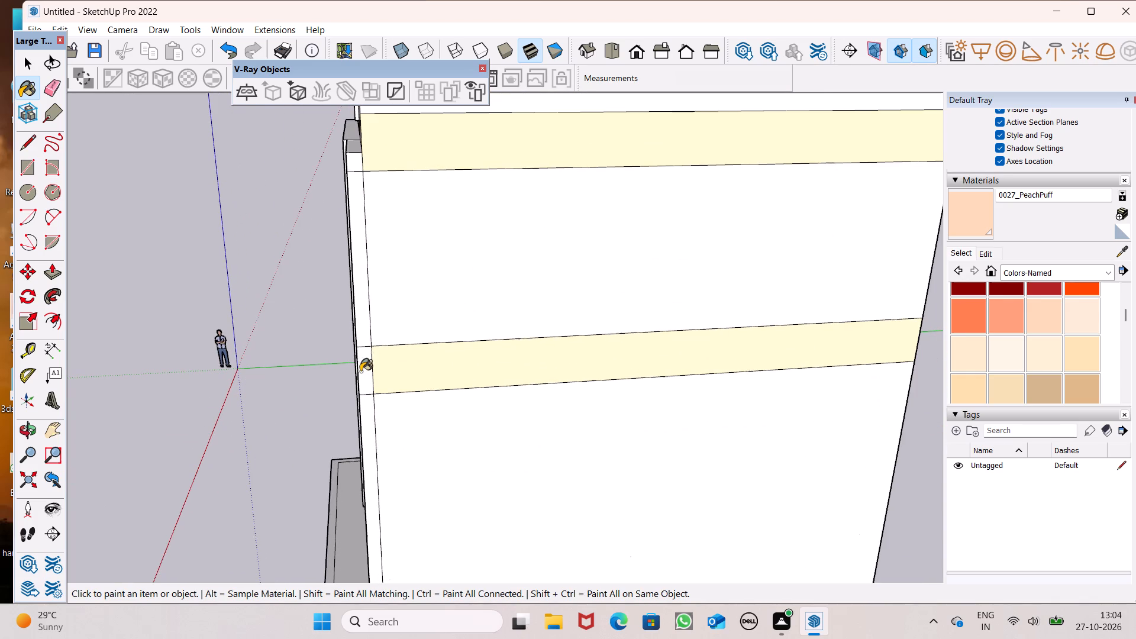
click(360, 372)
click(50, 90)
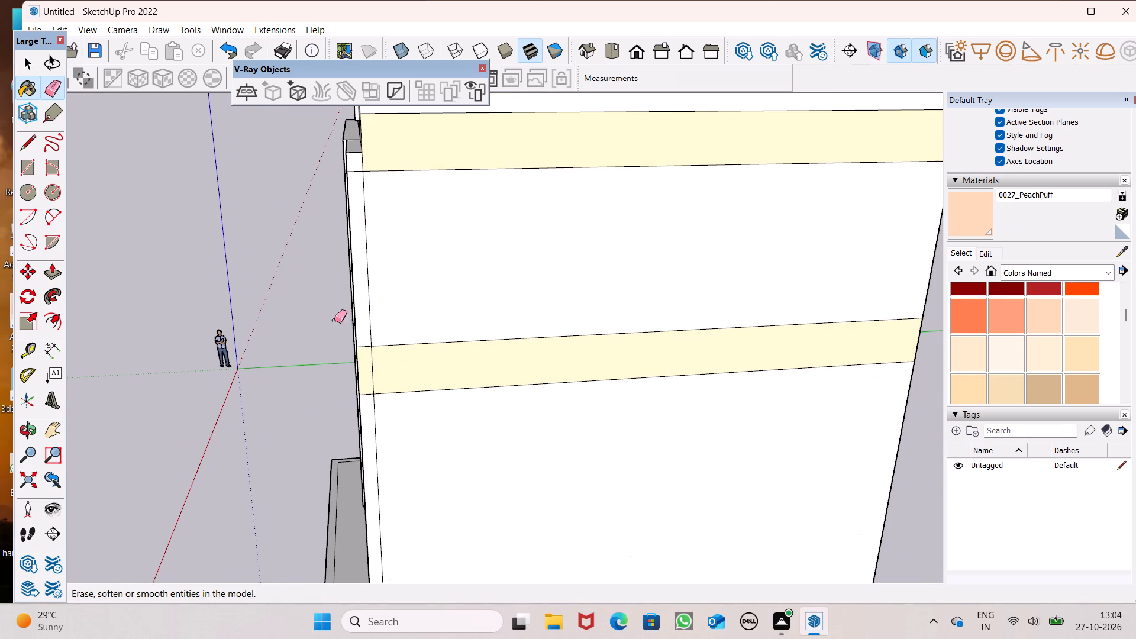
drag(370, 370, 379, 370)
Paint the lower three floor bands on the rear wall with 0027_PeachPuff, leaving the strip directly above the columns white.
scroll(321, 239, down, 4)
middle_drag(364, 304, 18, 320)
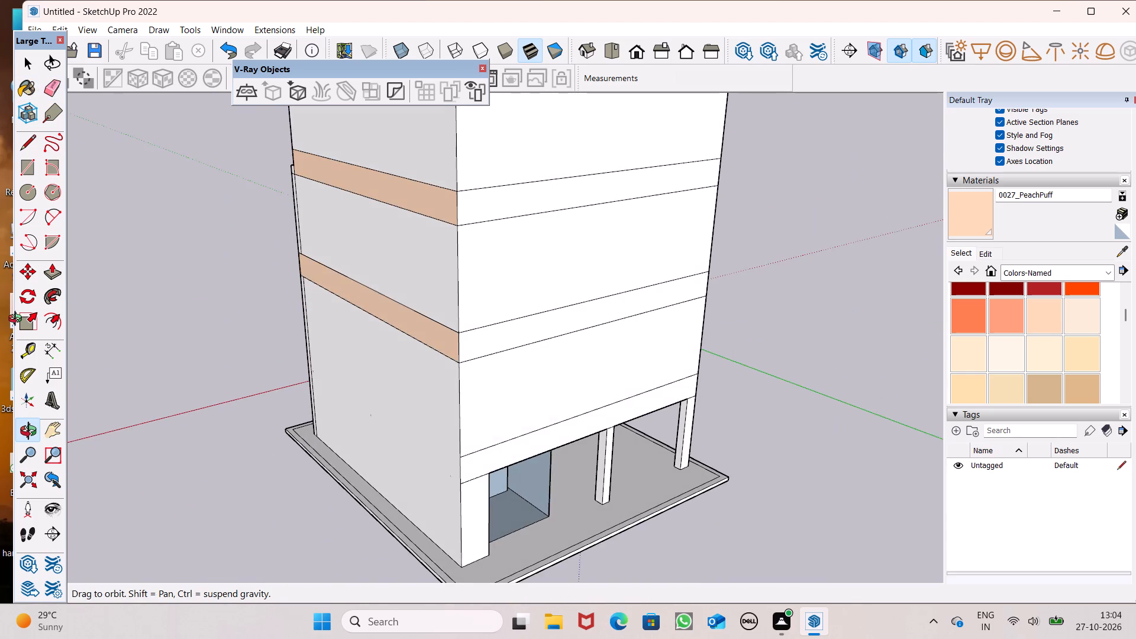
middle_drag(18, 320, 20, 349)
middle_drag(24, 351, 43, 352)
click(960, 220)
click(614, 212)
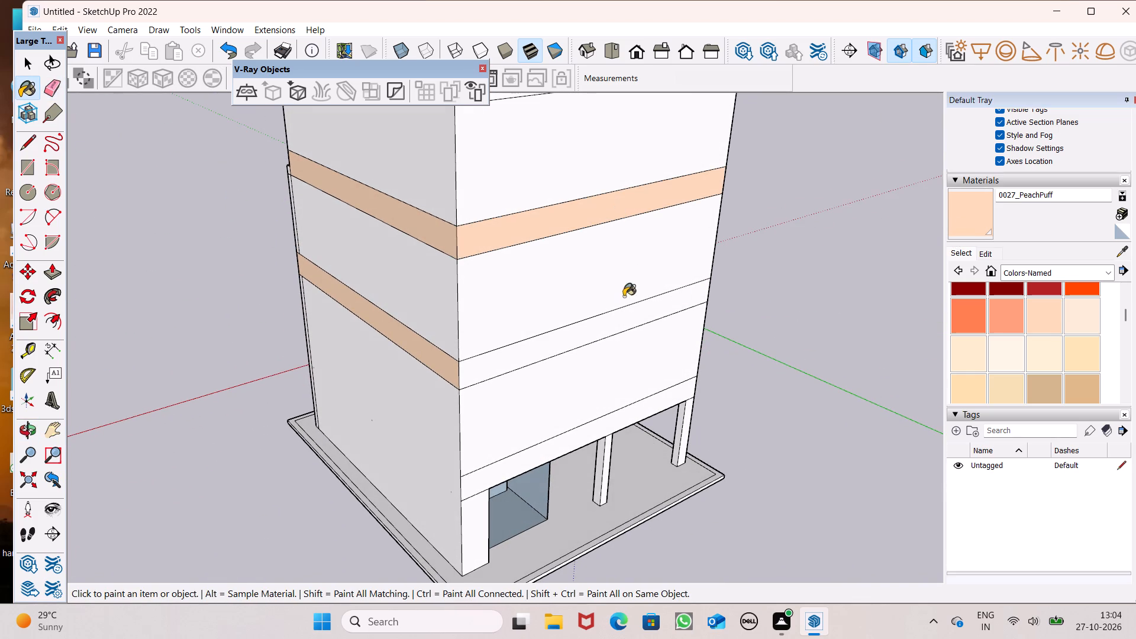
click(615, 325)
scroll(553, 380, down, 7)
scroll(550, 237, up, 4)
click(548, 244)
Paint the upper three floor bands on the rear wall with 0027_PeachPuff.
scroll(542, 213, down, 2)
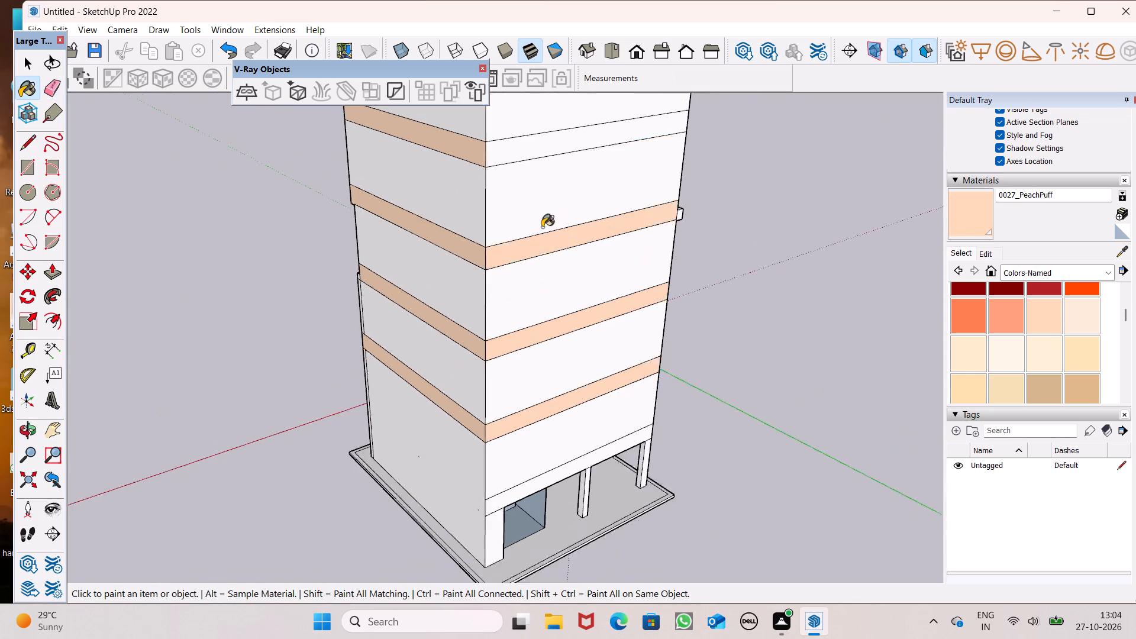
scroll(542, 227, down, 5)
scroll(537, 170, up, 5)
click(531, 206)
scroll(540, 308, down, 7)
scroll(553, 192, up, 2)
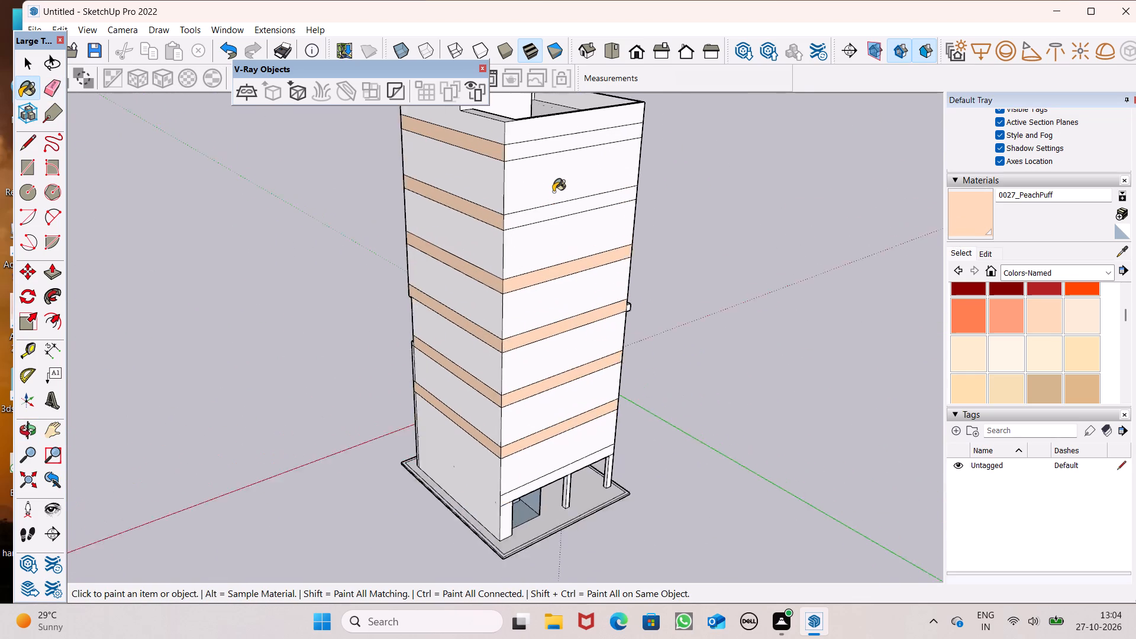
scroll(553, 192, up, 3)
click(546, 222)
click(534, 134)
Examine the painted bands around the building and the balcony facade for areas still lacking colour.
scroll(512, 254, down, 6)
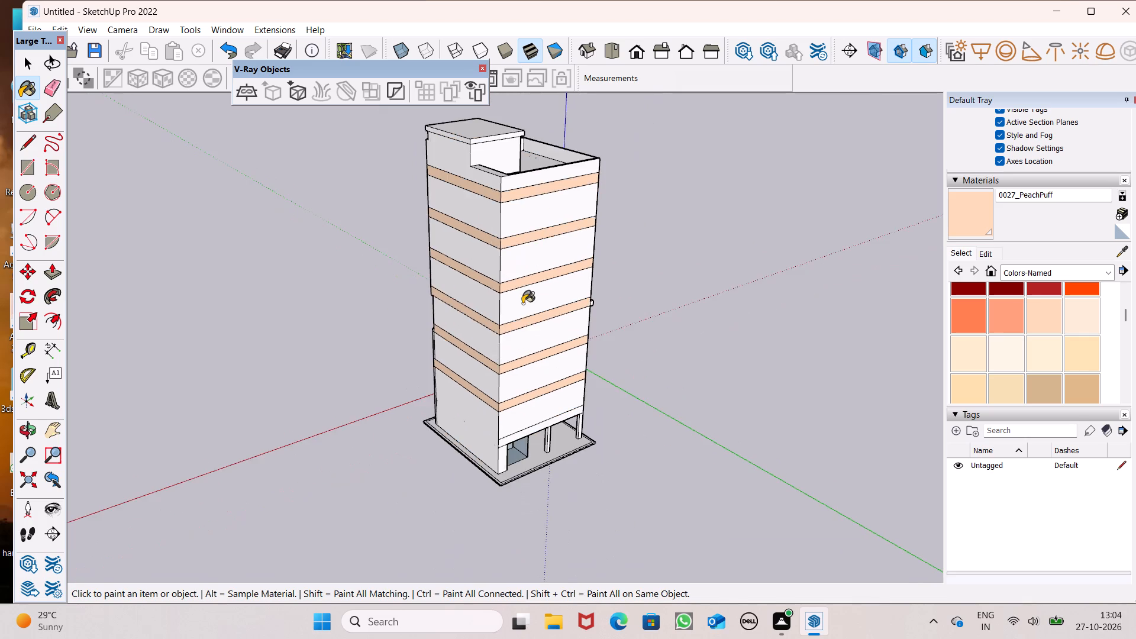
middle_drag(524, 301, 785, 277)
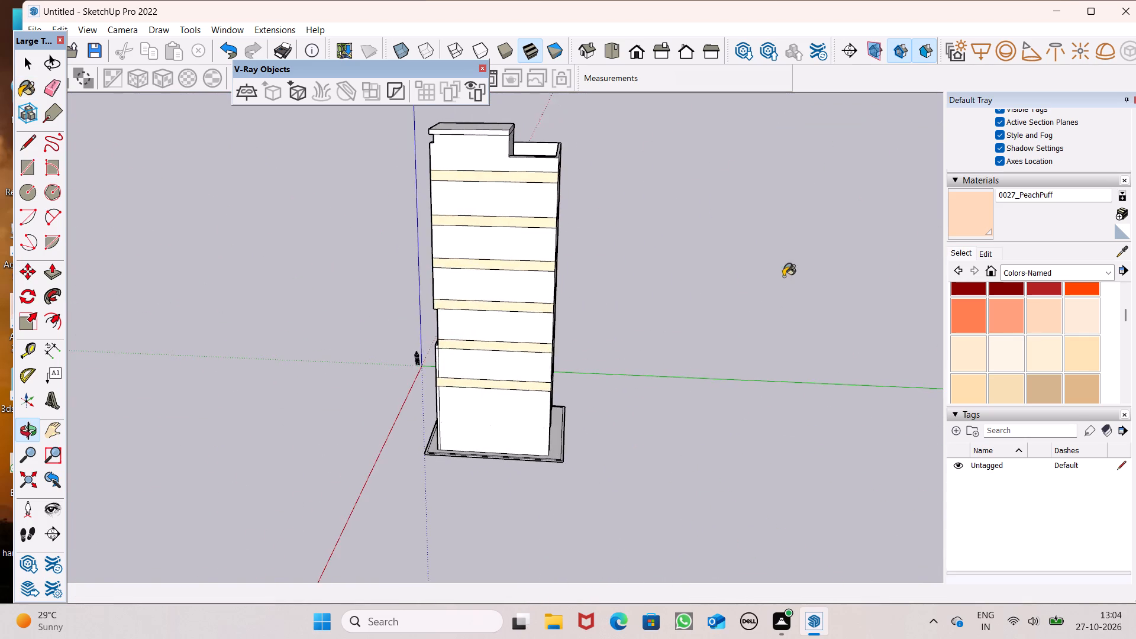
middle_drag(564, 306, 916, 238)
middle_drag(454, 346, 770, 386)
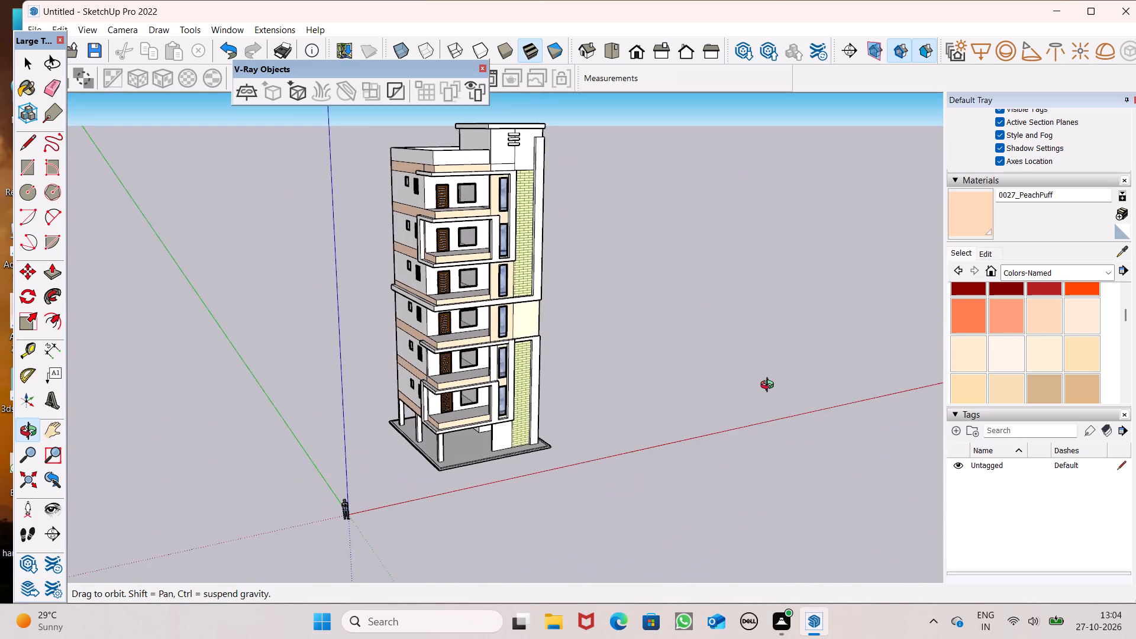
middle_drag(770, 386, 737, 385)
scroll(770, 386, up, 1)
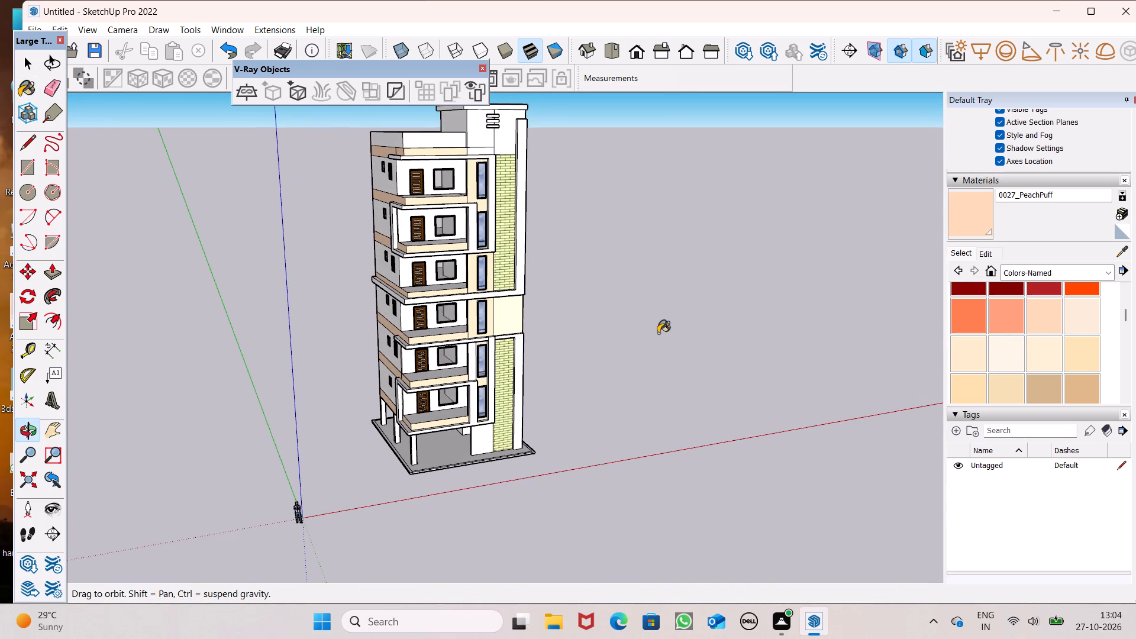
scroll(472, 359, up, 5)
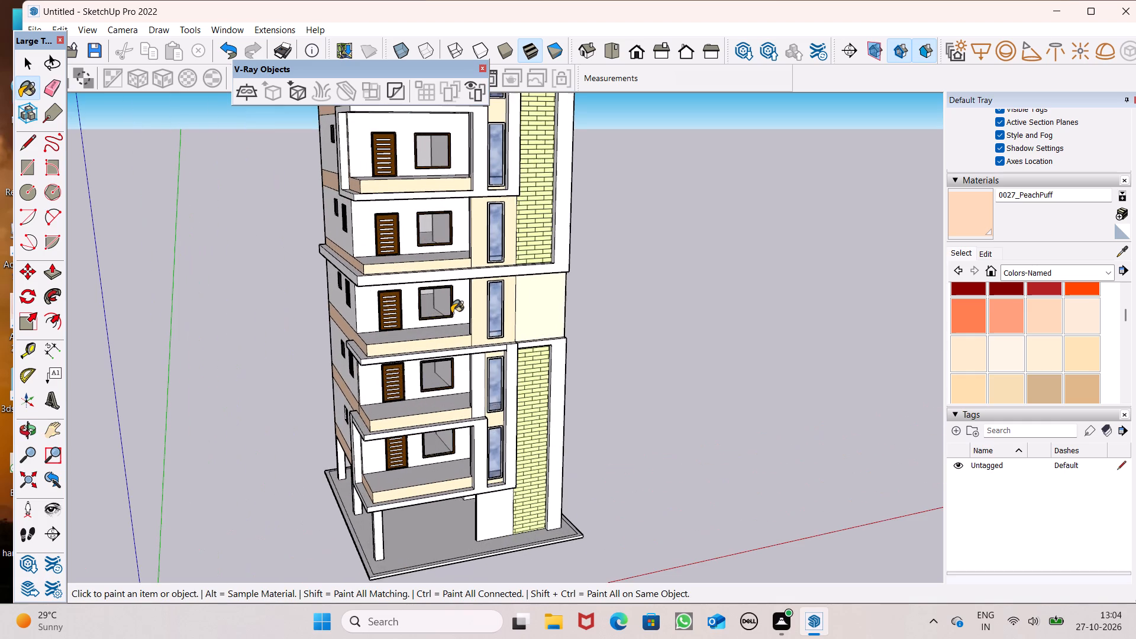
scroll(372, 307, up, 8)
scroll(382, 315, down, 6)
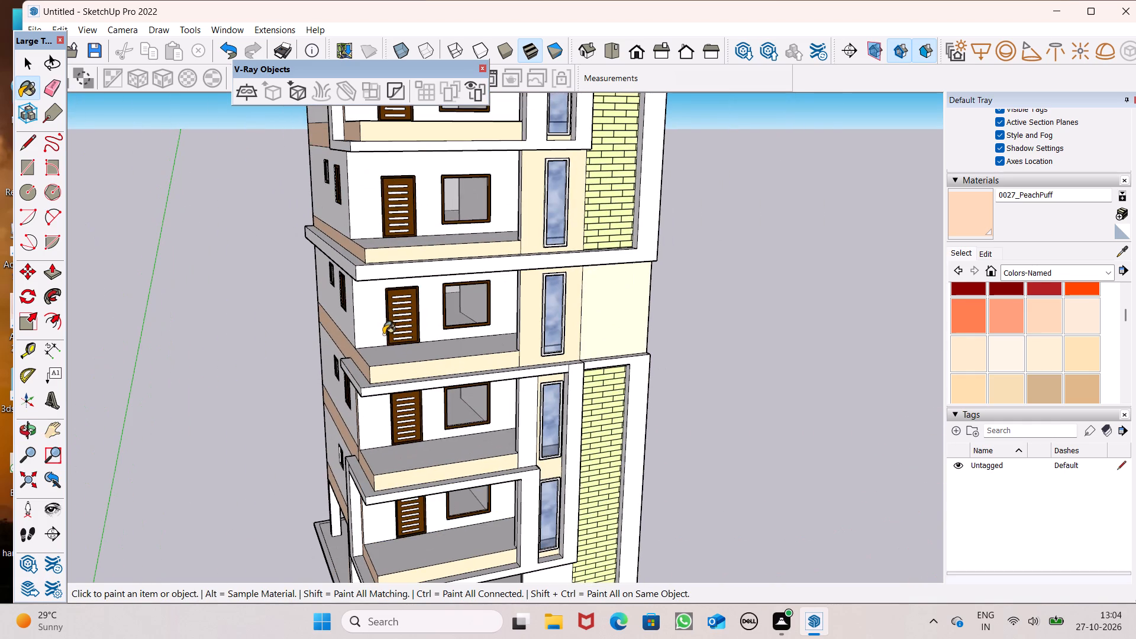
scroll(382, 319, down, 11)
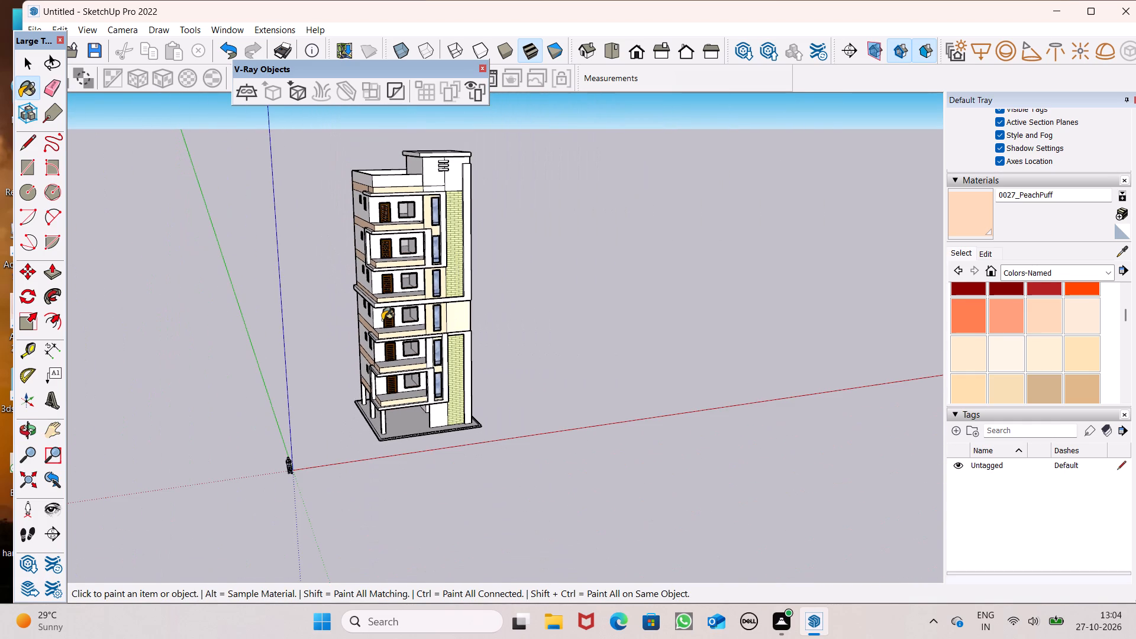
middle_drag(386, 315, 411, 406)
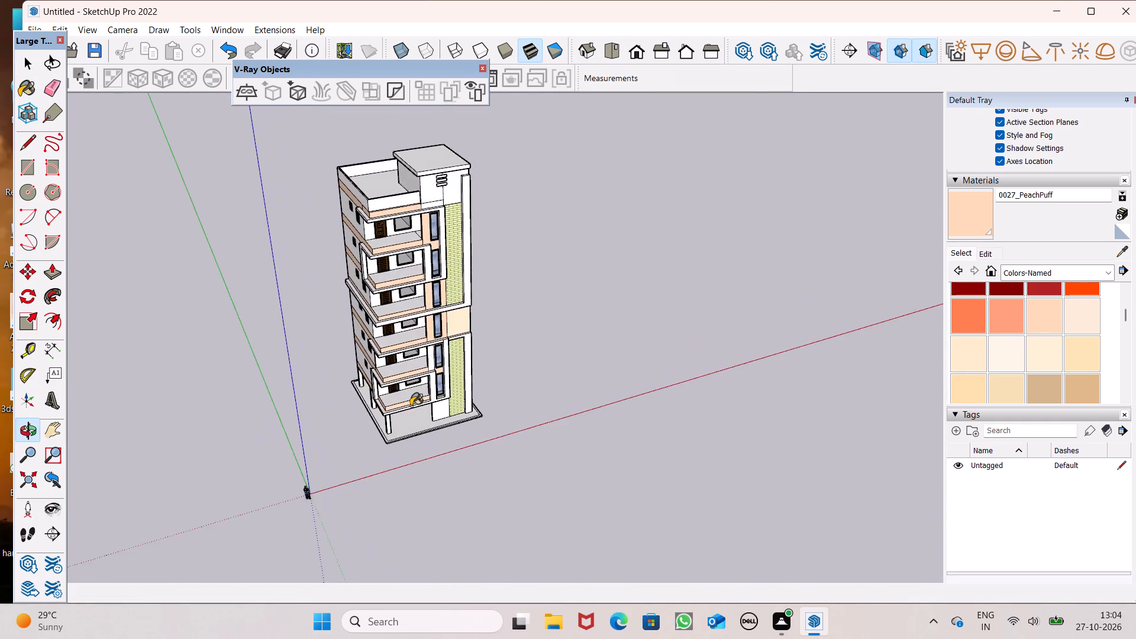
Paint the side and front faces of the recessed ground-floor core wall behind the columns with 0027_PeachPuff.
scroll(411, 406, up, 14)
middle_drag(409, 442, 384, 362)
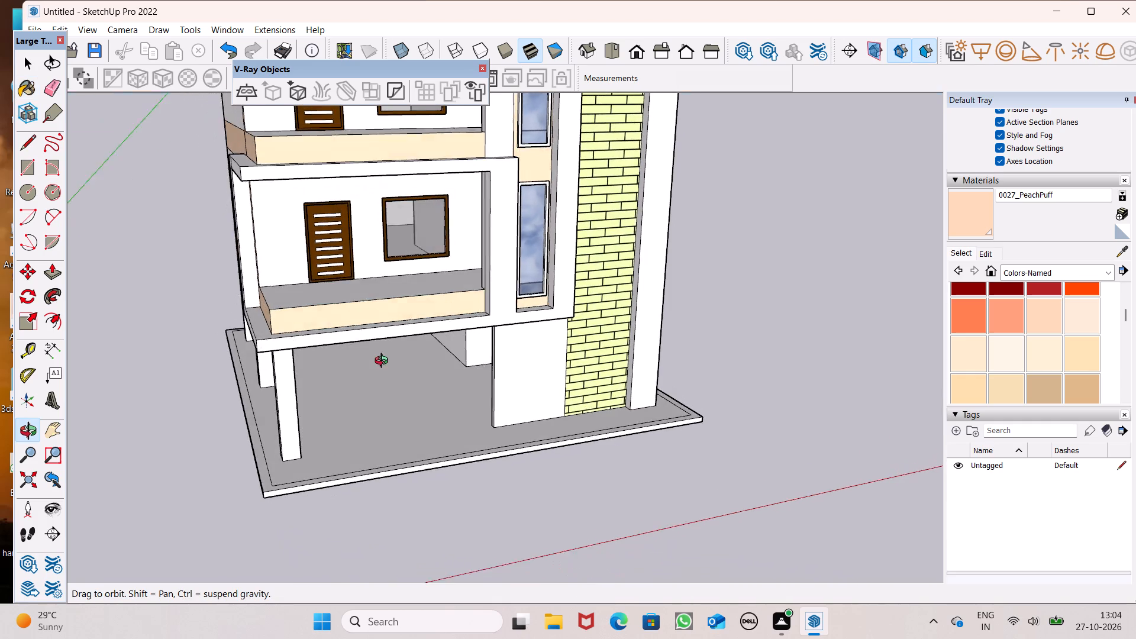
middle_drag(384, 362, 380, 348)
middle_click(380, 348)
scroll(407, 390, up, 8)
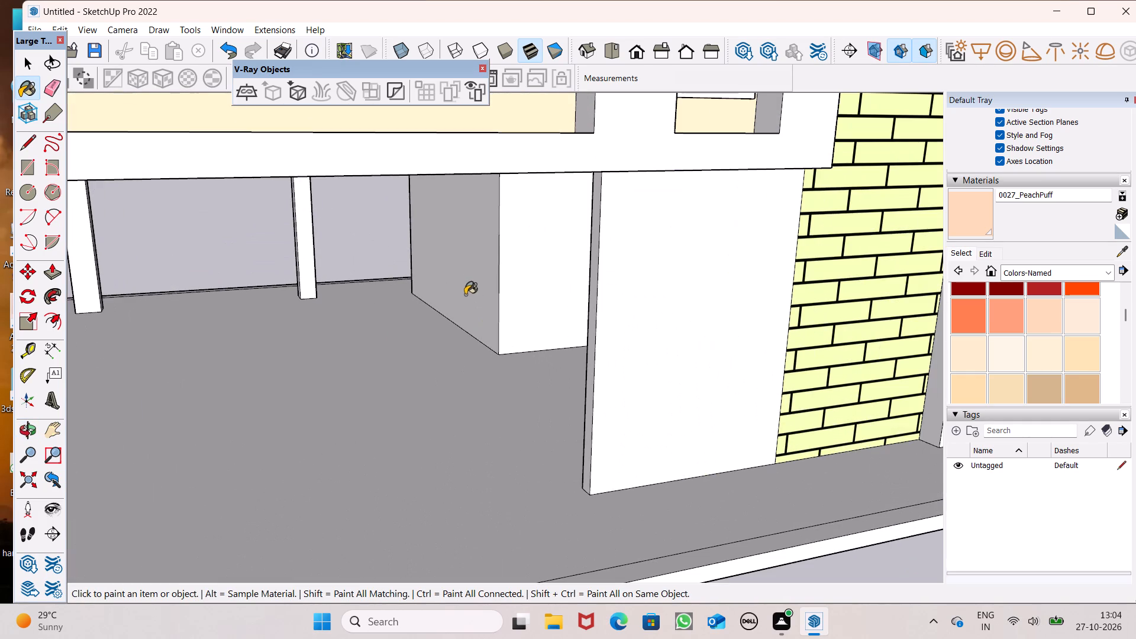
drag(464, 285, 470, 279)
click(531, 270)
Place a guide on the lowest balcony's floor, 2" inward from its front edge above the peach band.
scroll(525, 299, down, 4)
middle_drag(527, 348, 661, 293)
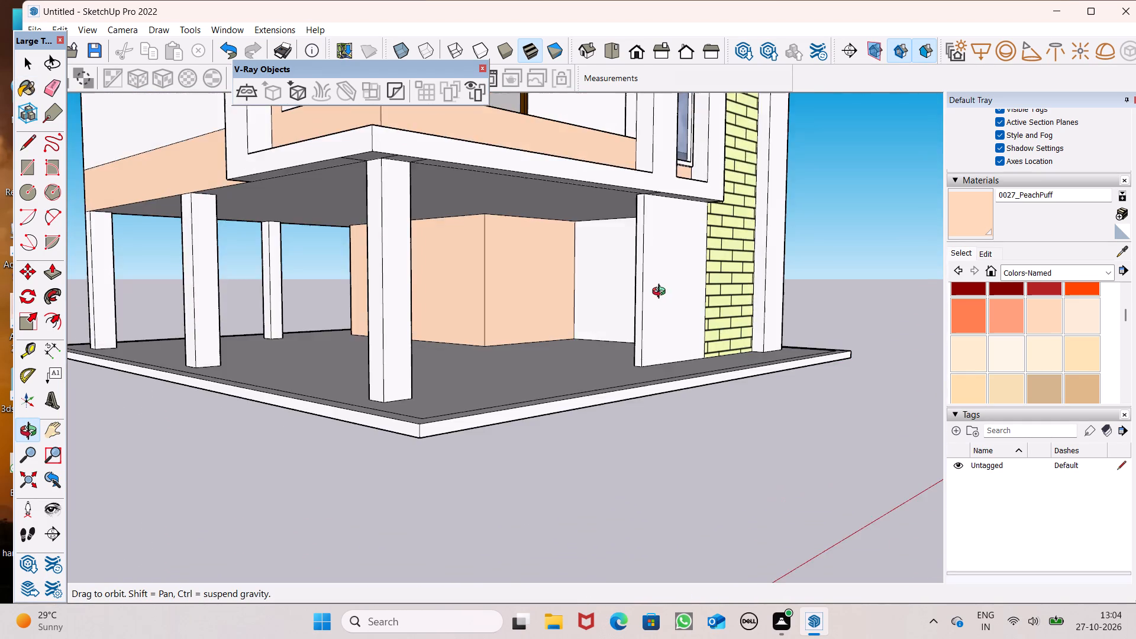
middle_drag(661, 293, 479, 375)
scroll(502, 411, down, 8)
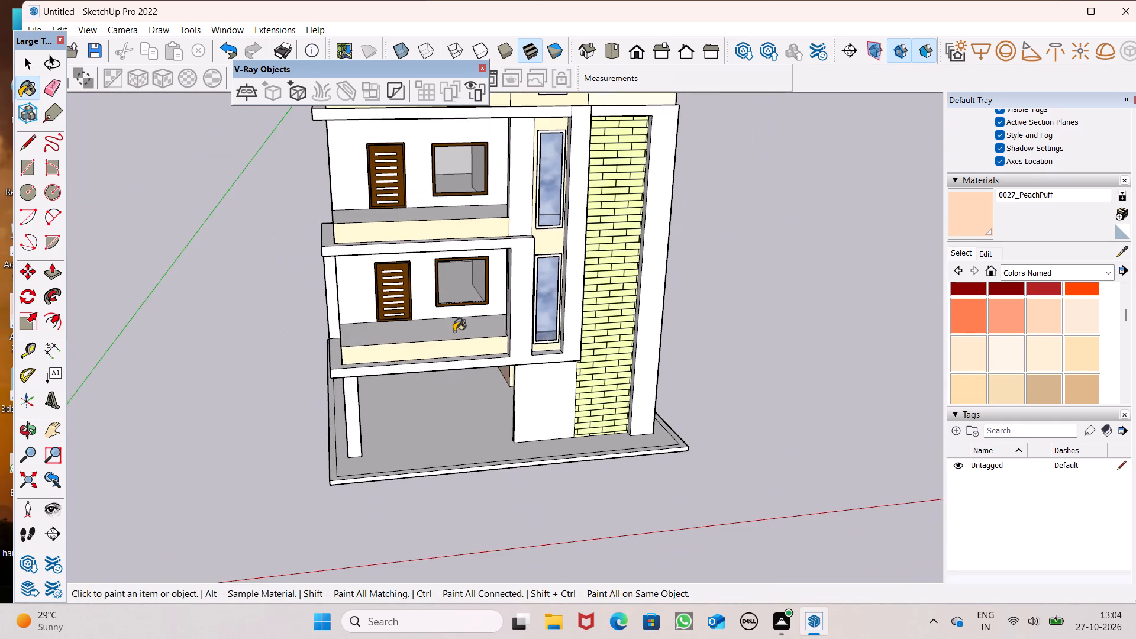
scroll(454, 331, down, 2)
middle_drag(452, 342, 484, 520)
scroll(421, 438, up, 7)
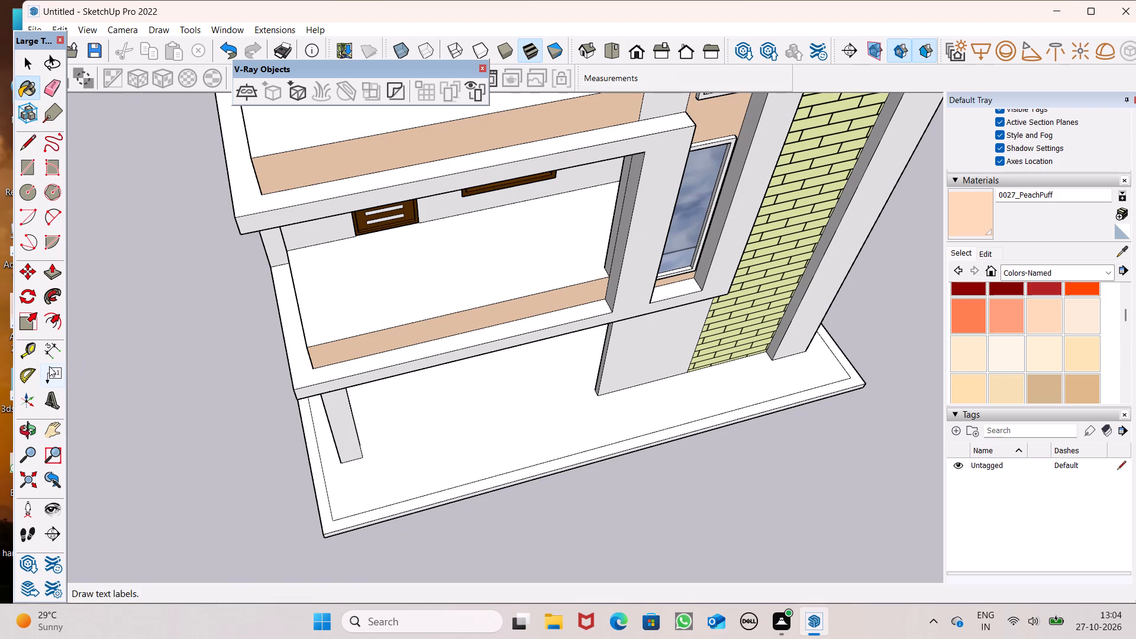
click(28, 354)
scroll(318, 350, up, 2)
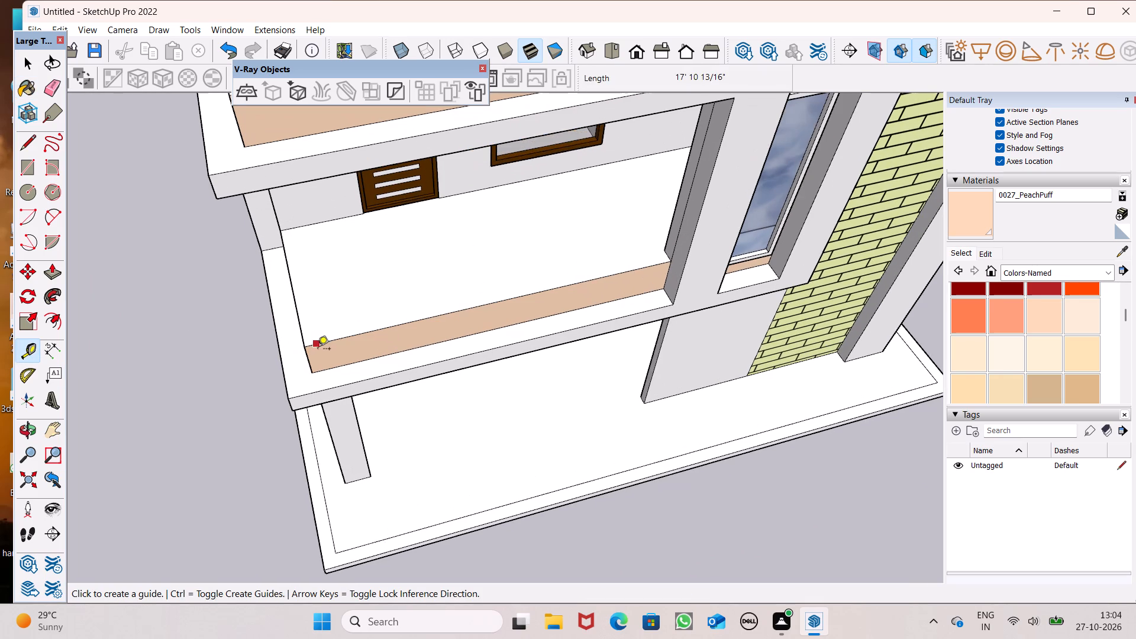
scroll(331, 337, up, 4)
scroll(668, 248, up, 2)
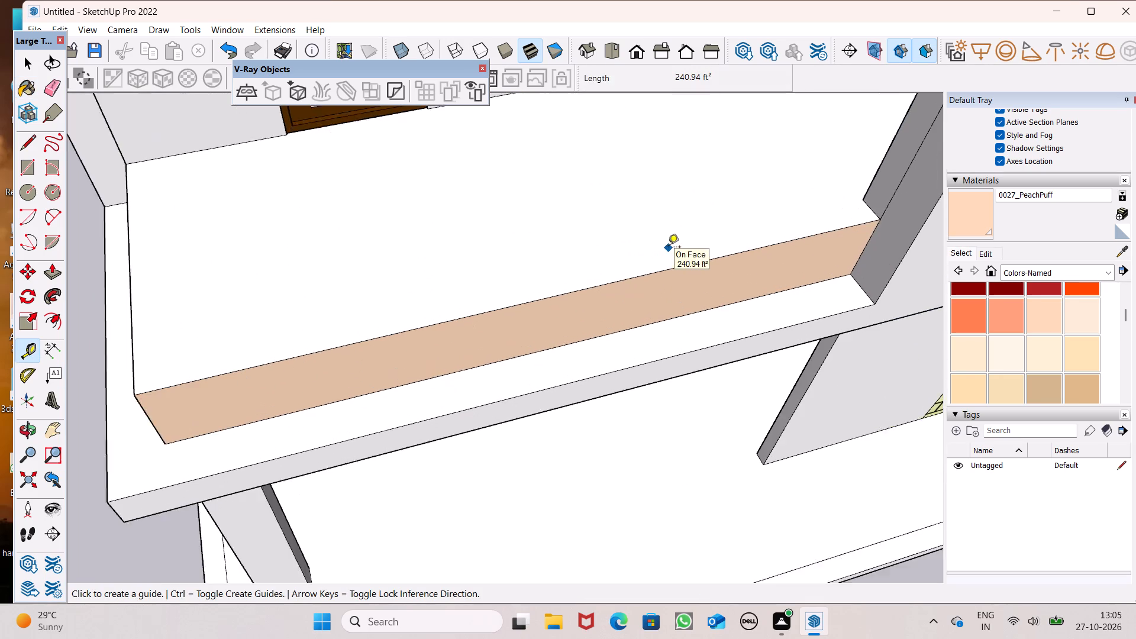
scroll(668, 248, up, 2)
click(661, 277)
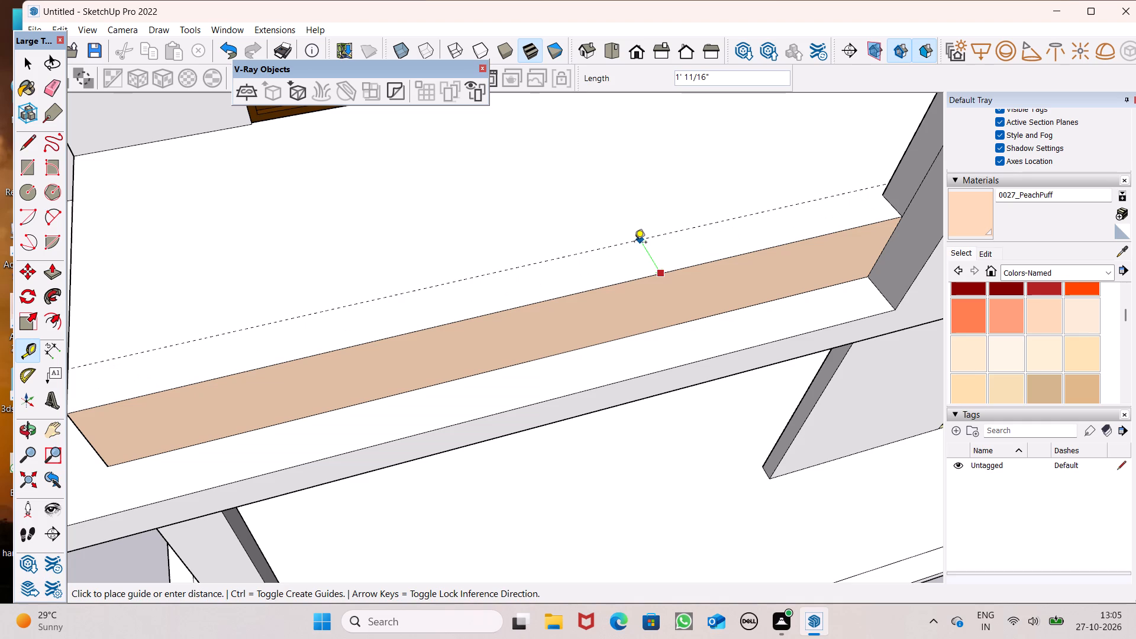
key(2)
key(shift+quotedbl)
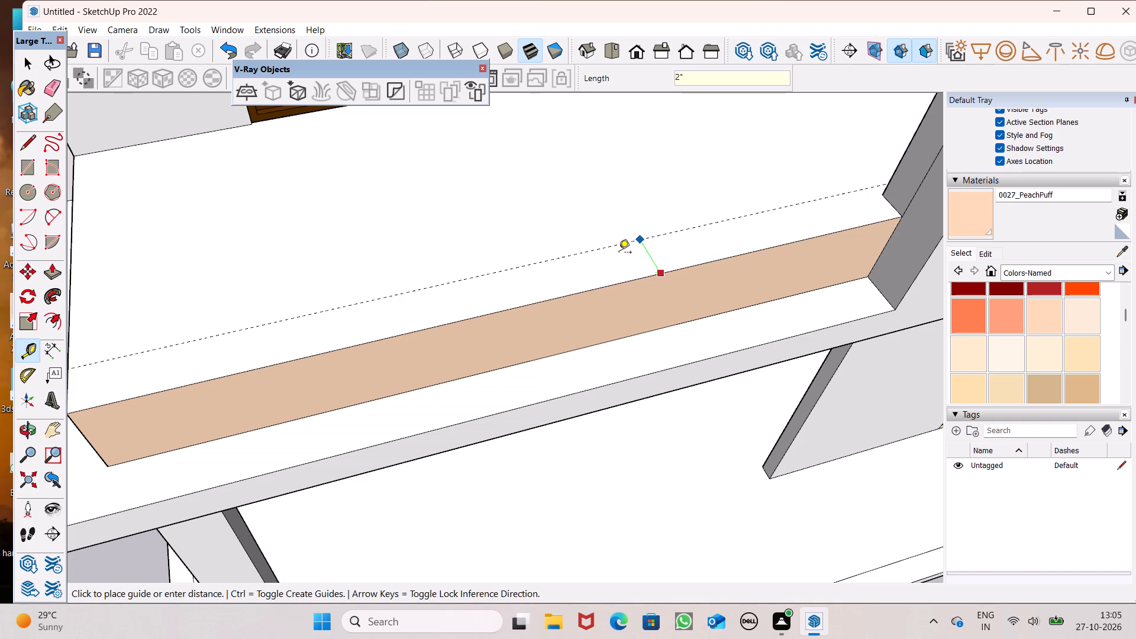
key(Return)
Place a second guide on the lowest balcony's floor, 2" inward from its open side edge.
scroll(761, 229, down, 4)
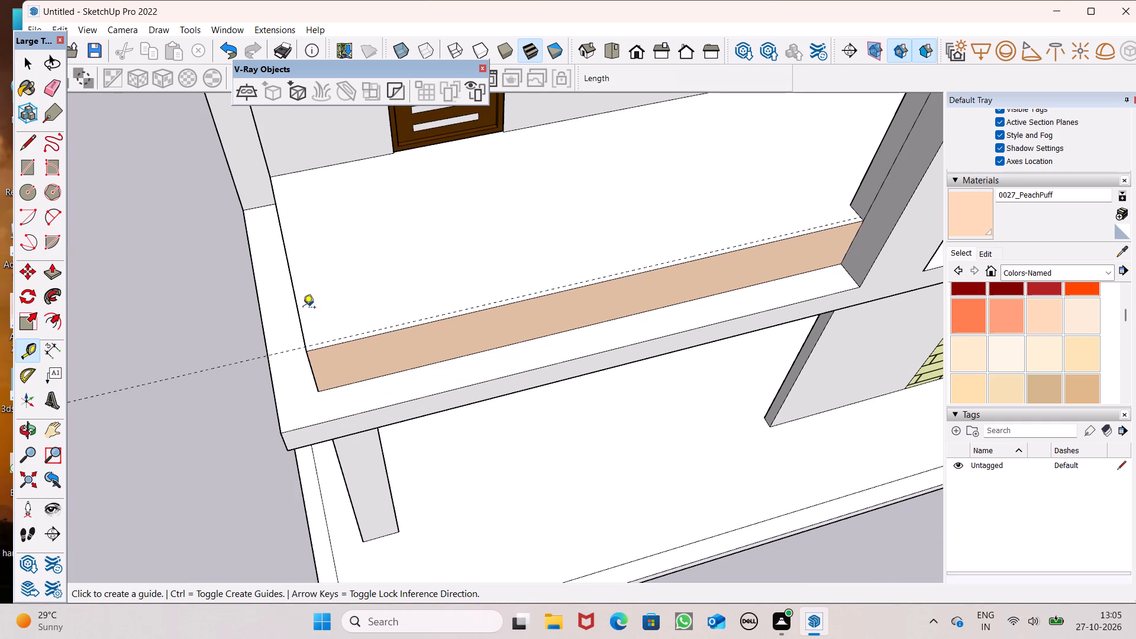
scroll(284, 324, up, 6)
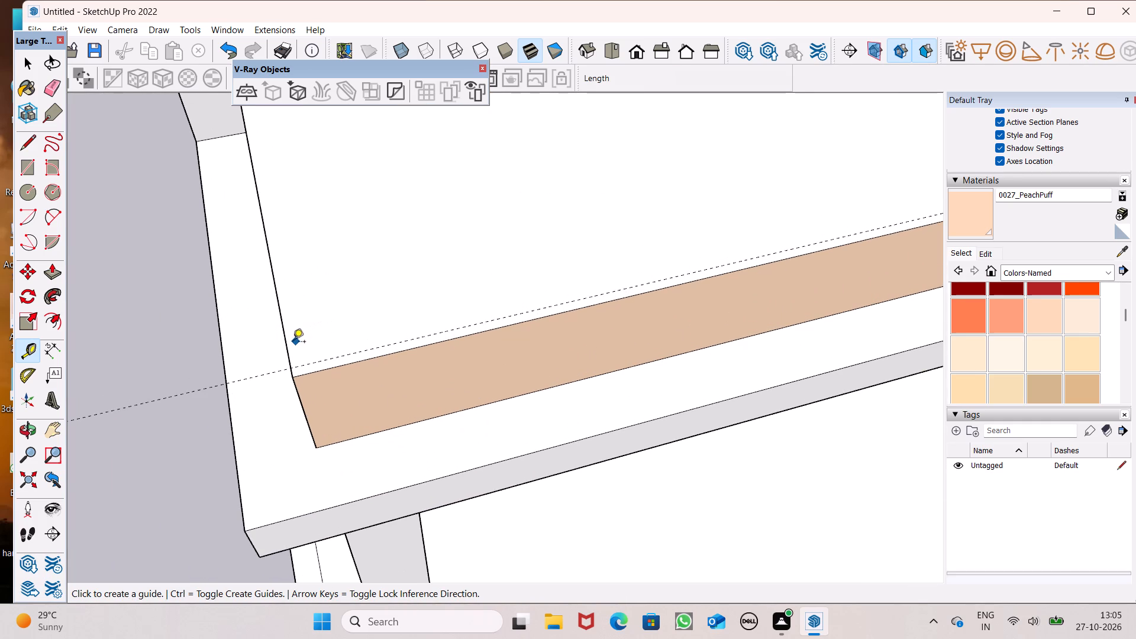
click(287, 347)
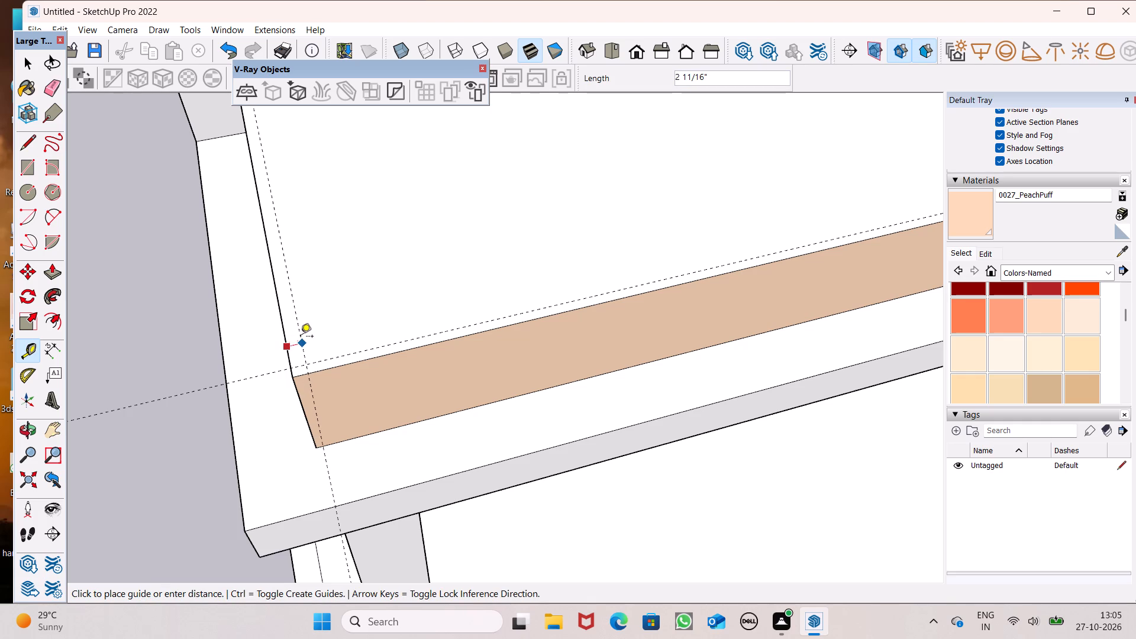
key(2)
key(shift+quotedbl)
key(Return)
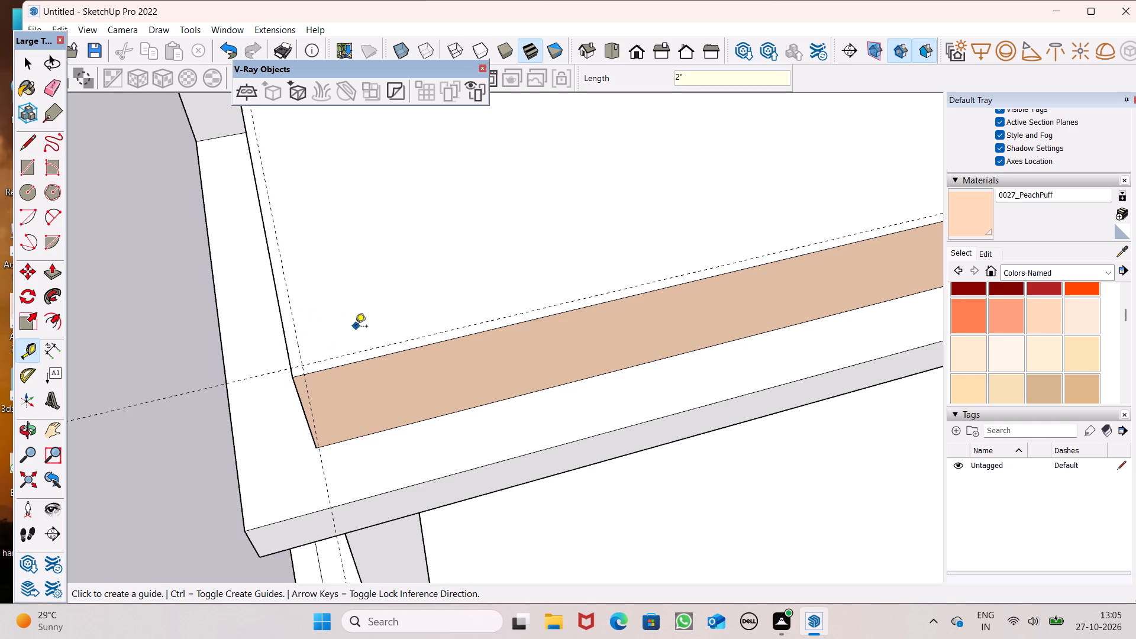
Draw a line along the side guide from the balcony's rear wall to where the two guides cross.
scroll(348, 345, down, 7)
scroll(385, 390, down, 4)
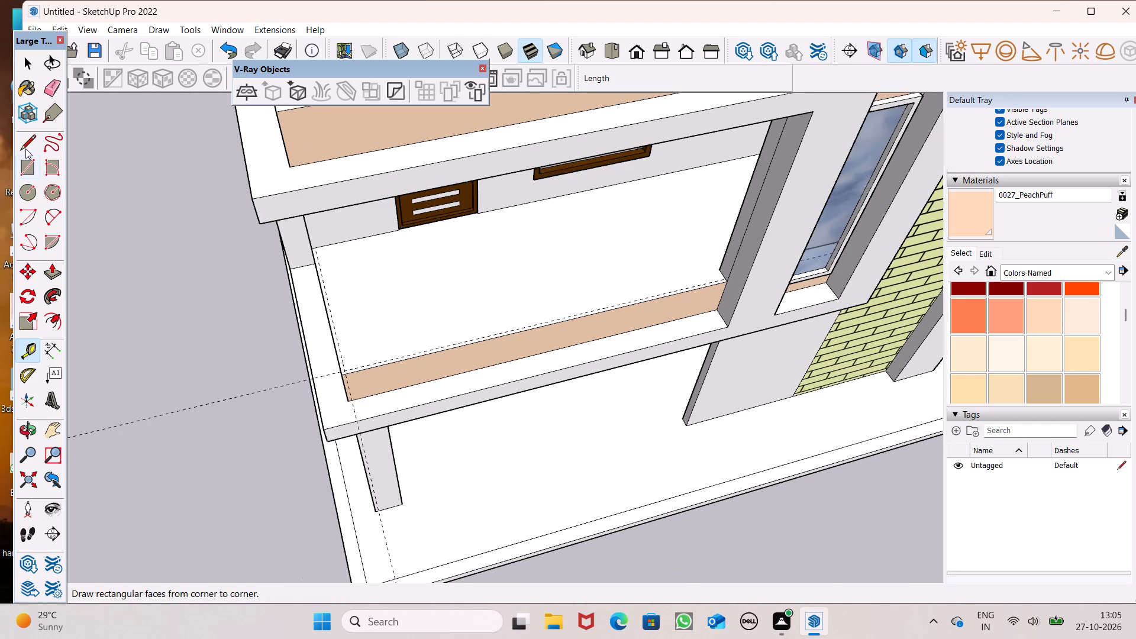
click(25, 148)
scroll(283, 283, up, 7)
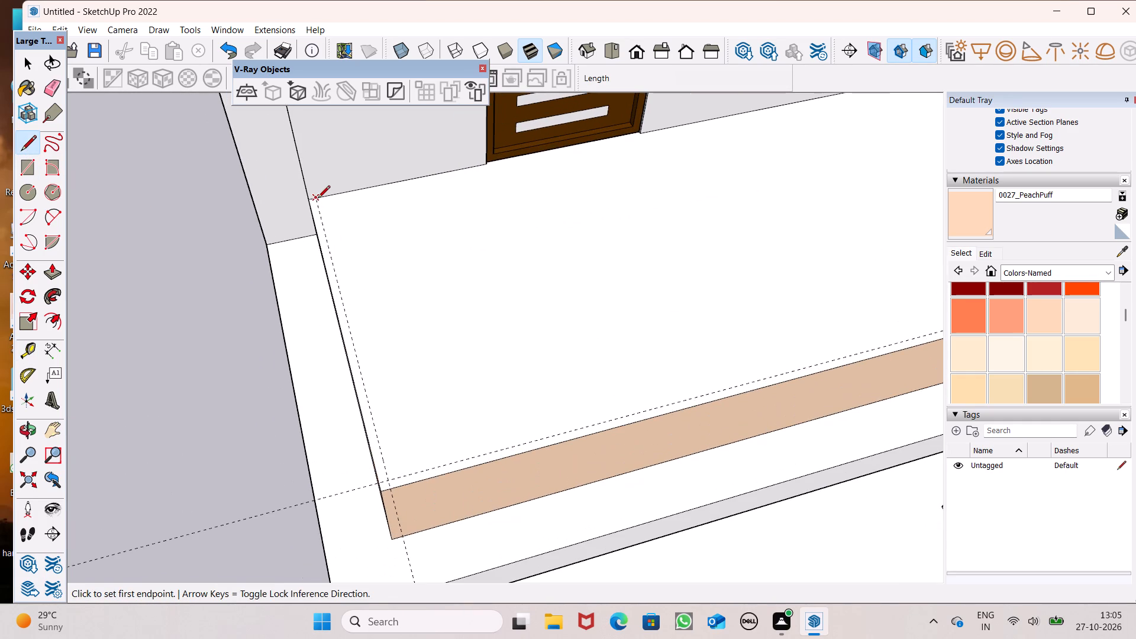
click(318, 199)
click(389, 479)
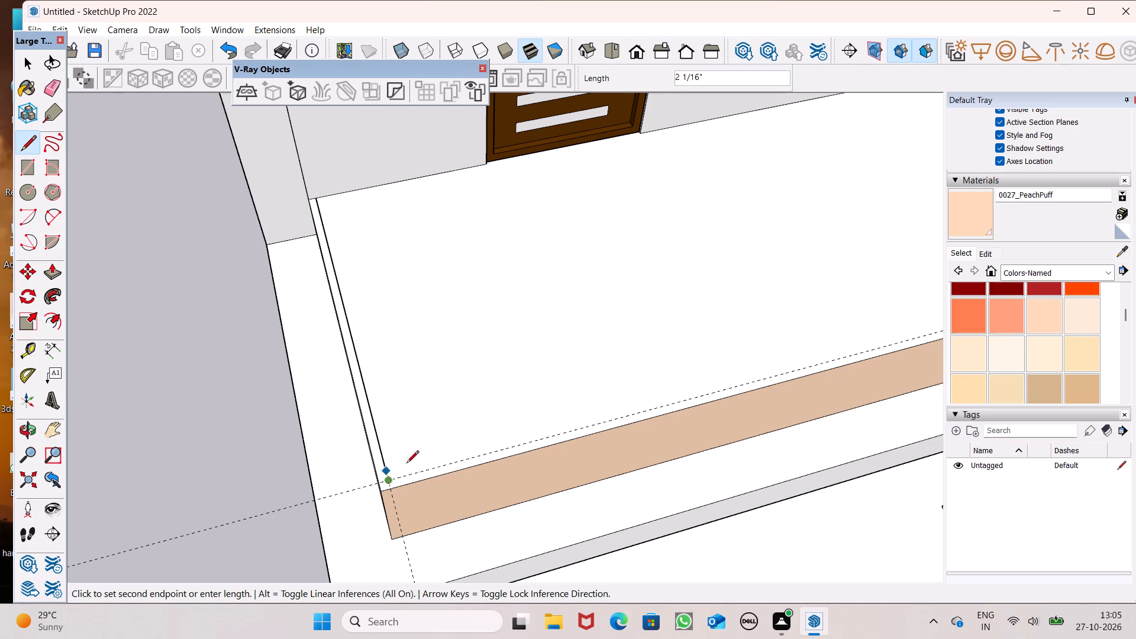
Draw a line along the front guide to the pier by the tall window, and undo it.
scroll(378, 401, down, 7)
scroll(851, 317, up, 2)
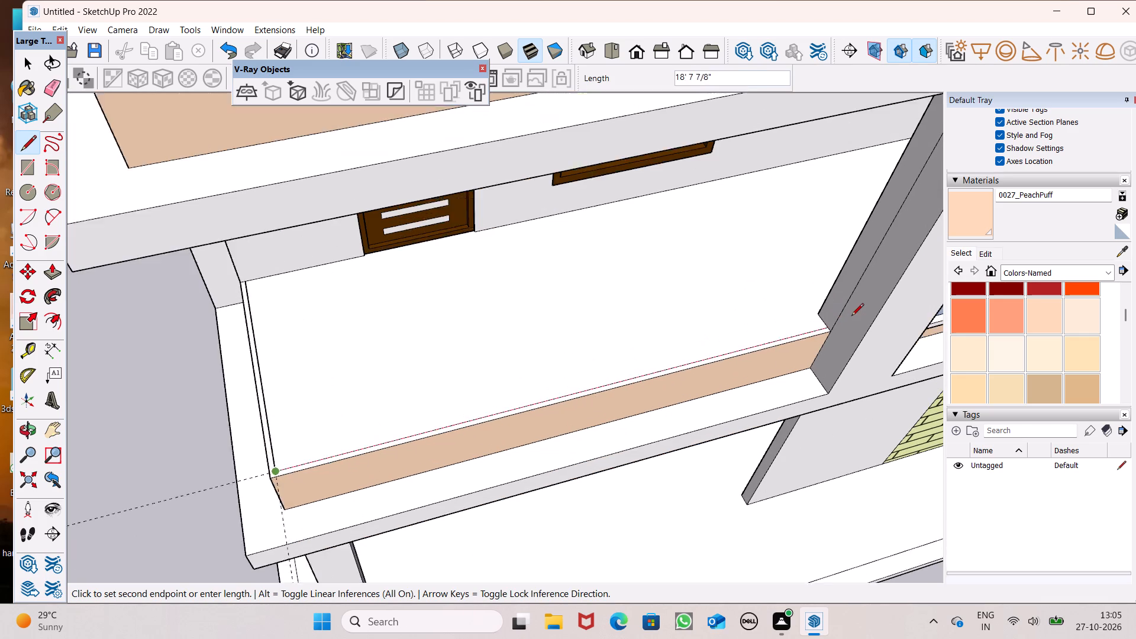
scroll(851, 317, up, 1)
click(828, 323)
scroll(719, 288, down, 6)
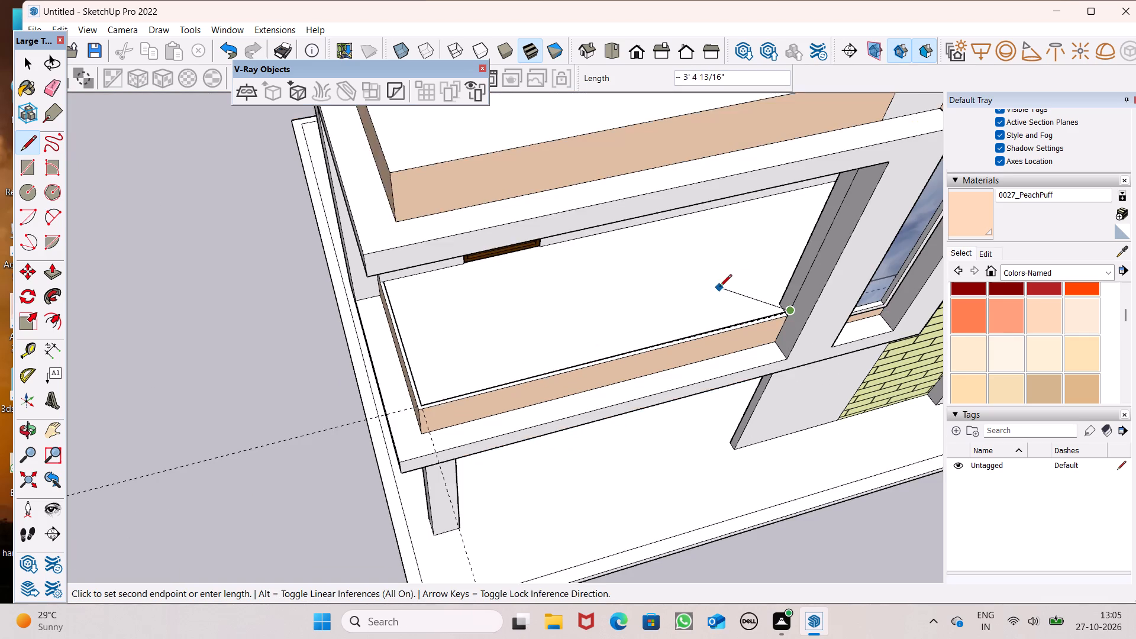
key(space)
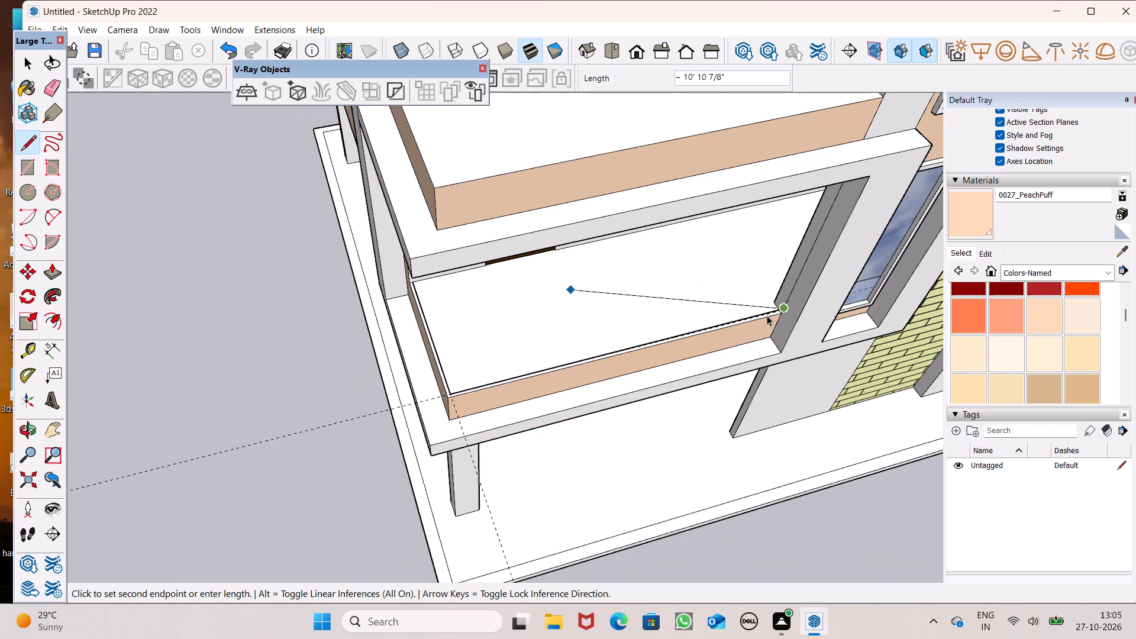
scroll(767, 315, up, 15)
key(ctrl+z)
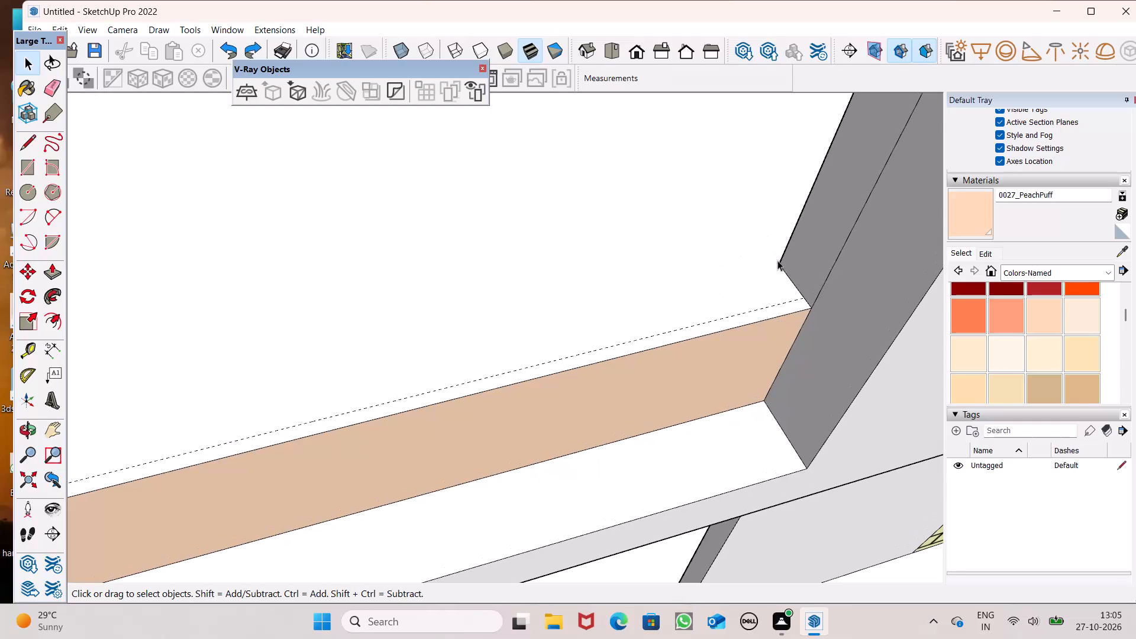
Draw a line along the front guide from the guide crossing to the pier, closing the L-shaped parapet strip.
scroll(780, 267, down, 12)
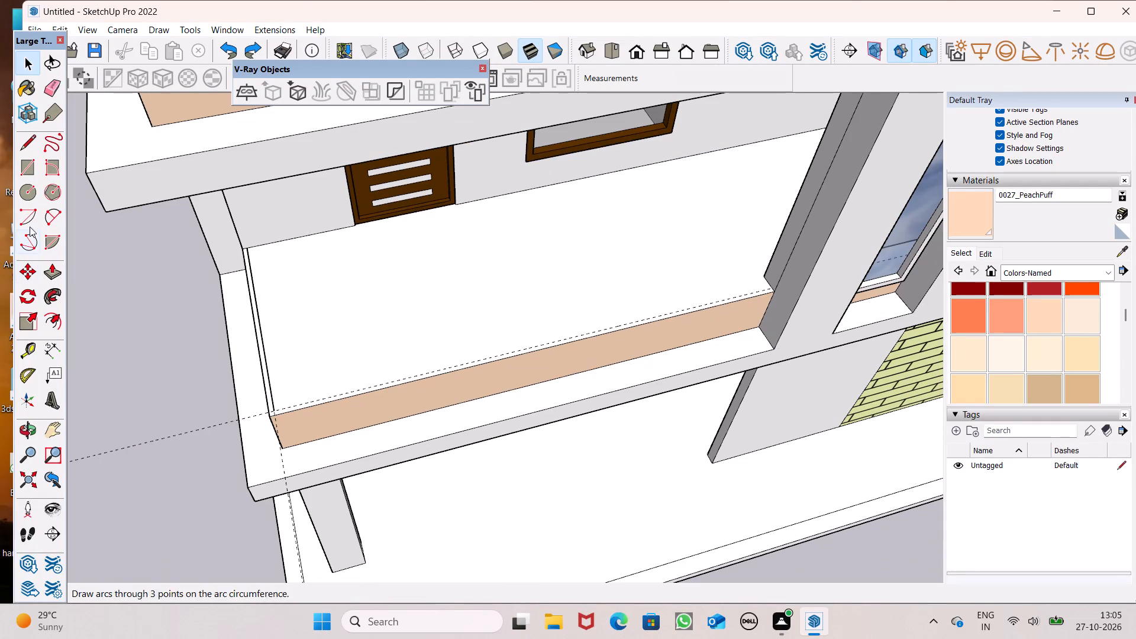
click(21, 140)
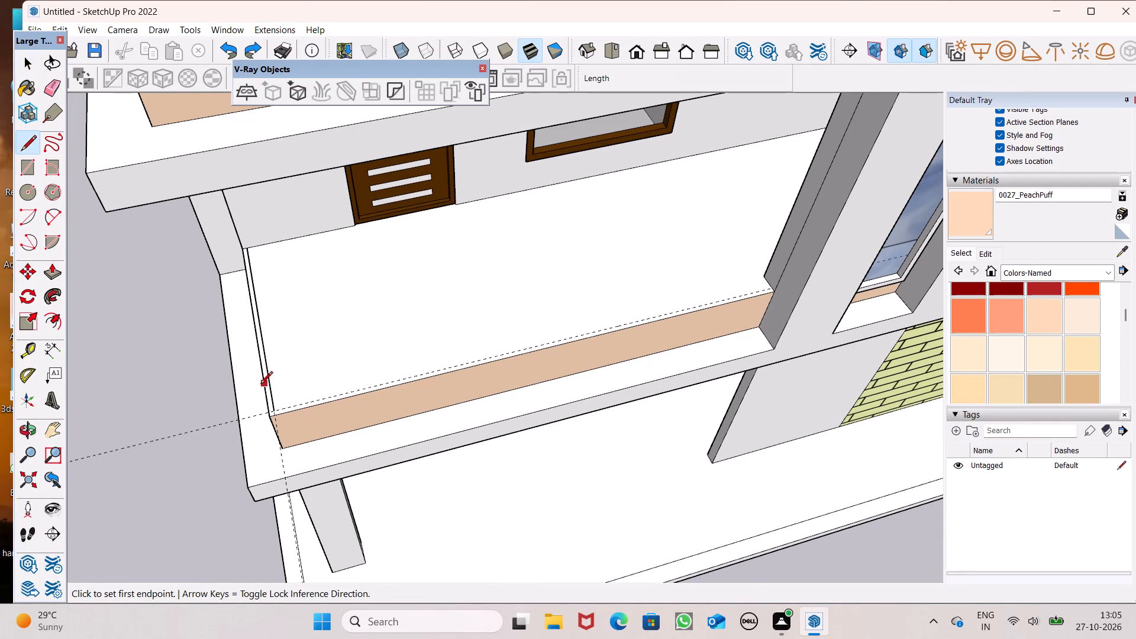
scroll(288, 408, up, 15)
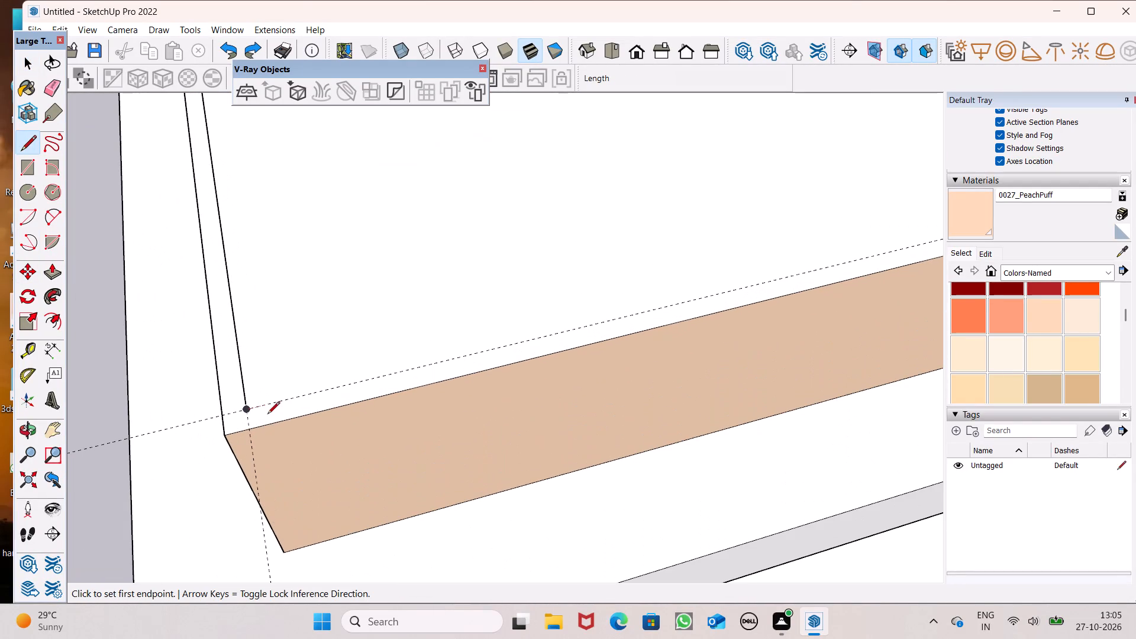
click(243, 411)
scroll(411, 349, down, 3)
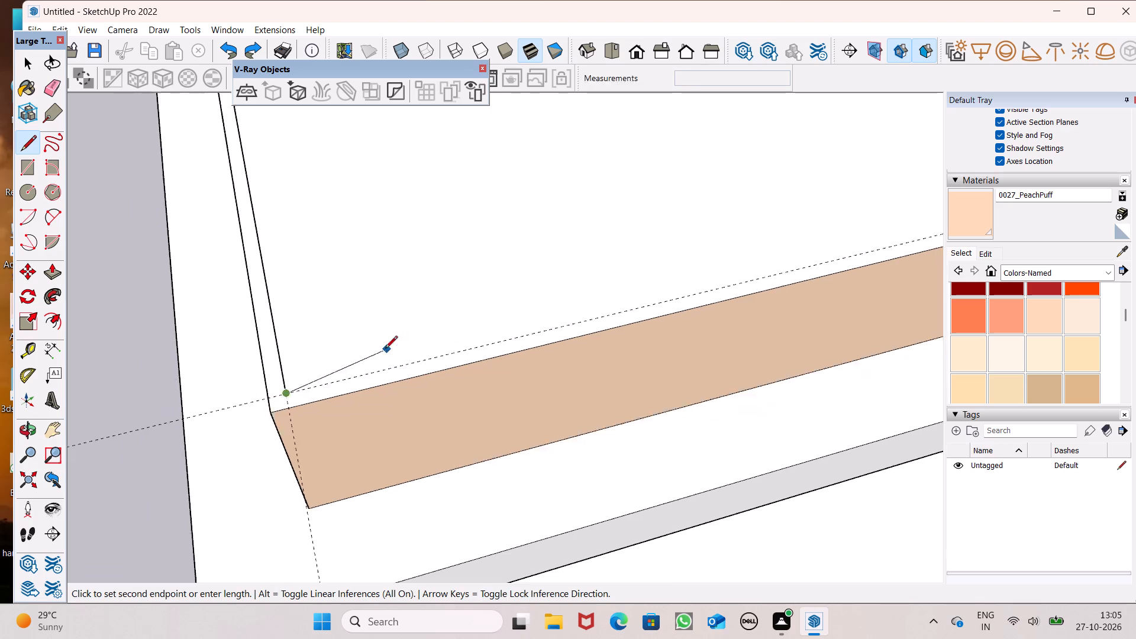
scroll(385, 349, down, 8)
scroll(612, 288, up, 1)
scroll(466, 350, down, 7)
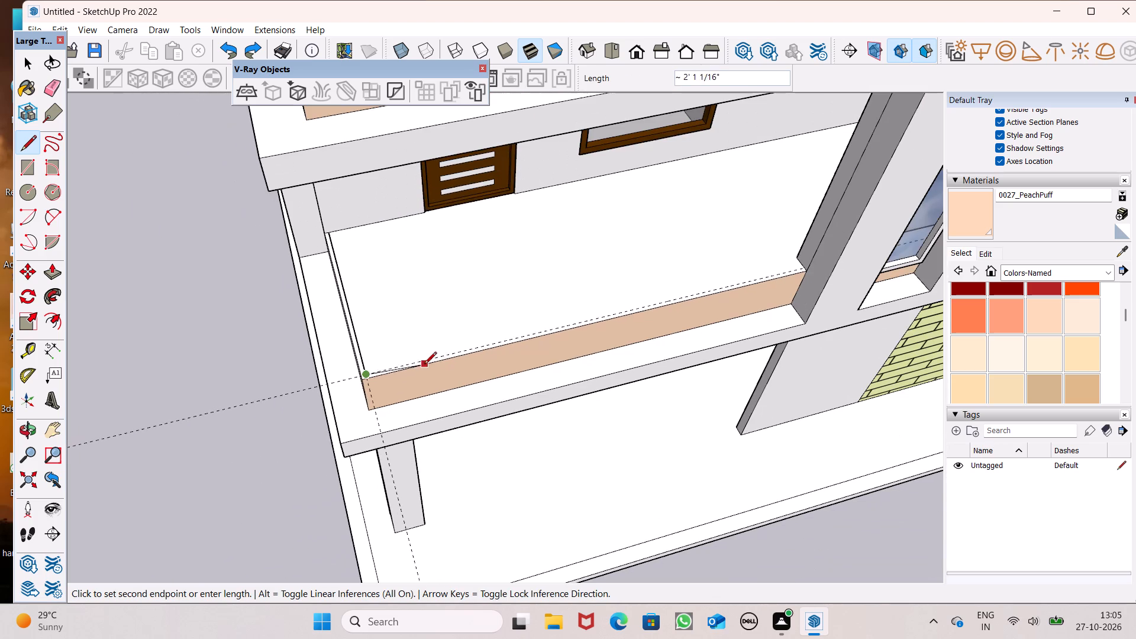
scroll(741, 264, up, 6)
scroll(827, 274, up, 6)
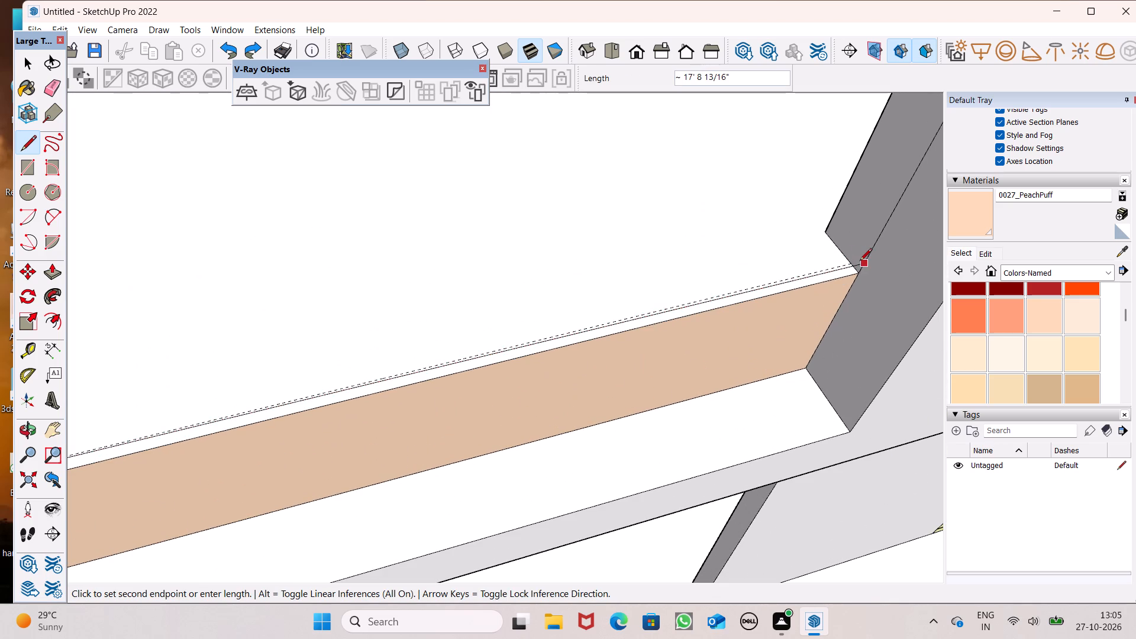
click(857, 262)
Erase both construction guides around the lowest balcony.
scroll(620, 181, down, 14)
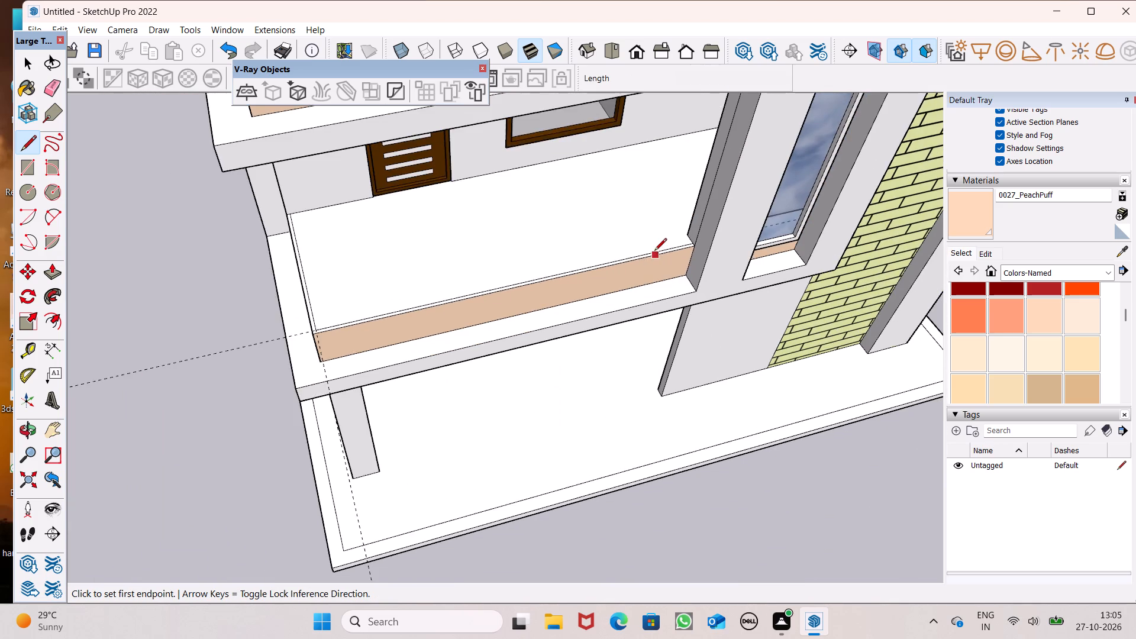
scroll(653, 251, down, 2)
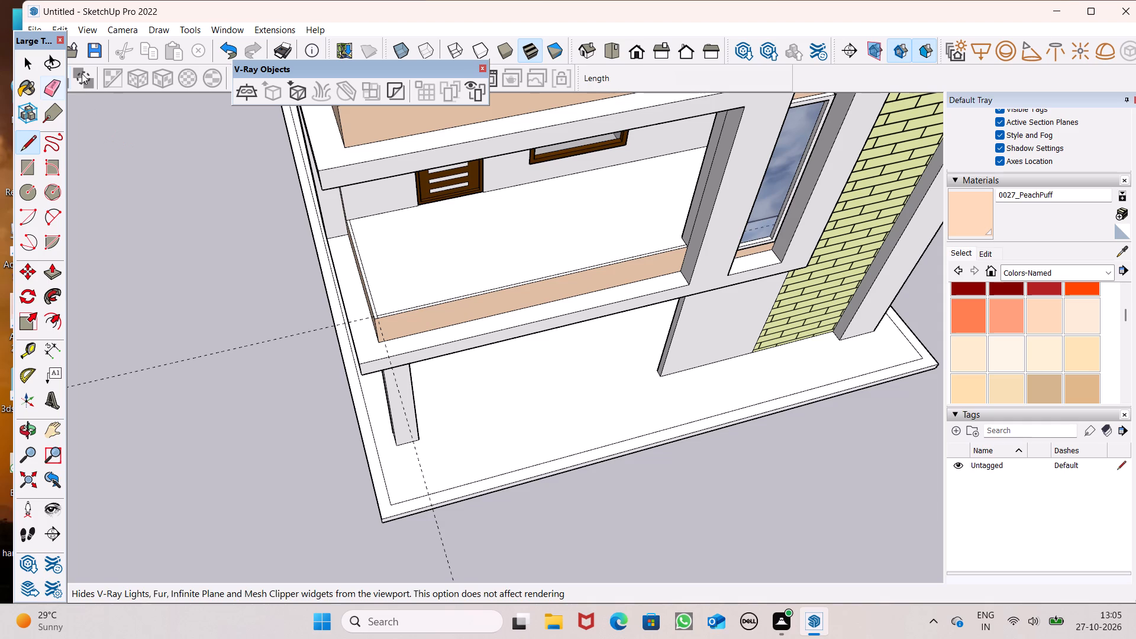
click(58, 86)
drag(183, 345, 210, 375)
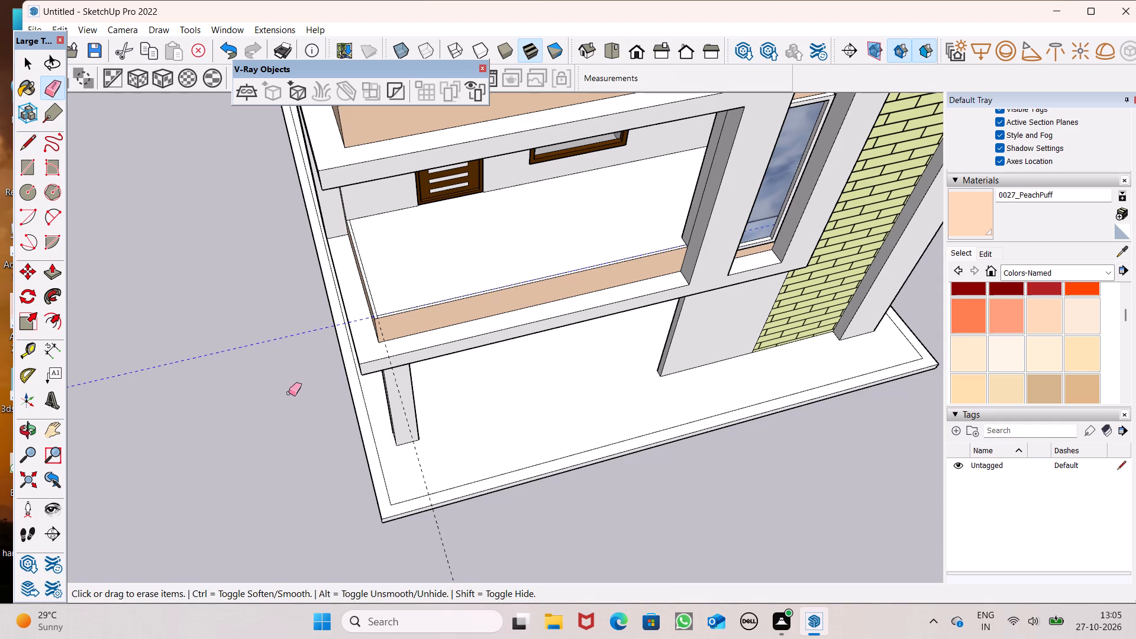
drag(405, 466, 423, 463)
Push/Pull the 2" L-shaped strip along the lowest balcony's floor edge up 3' as a parapet.
scroll(378, 177, down, 3)
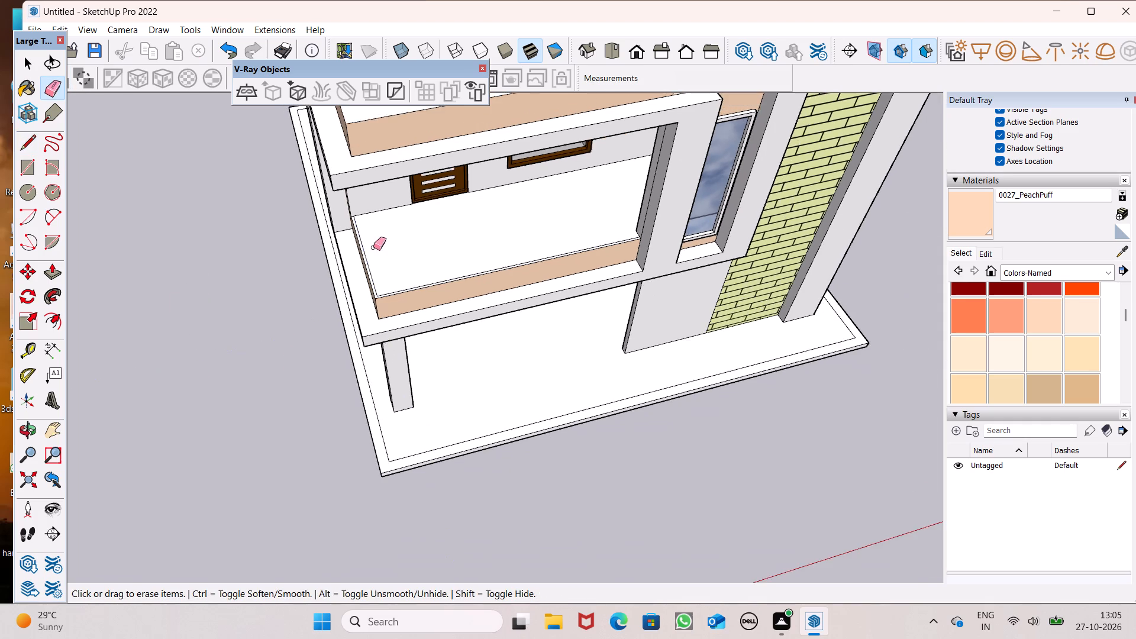
middle_drag(369, 259, 410, 329)
scroll(406, 329, up, 1)
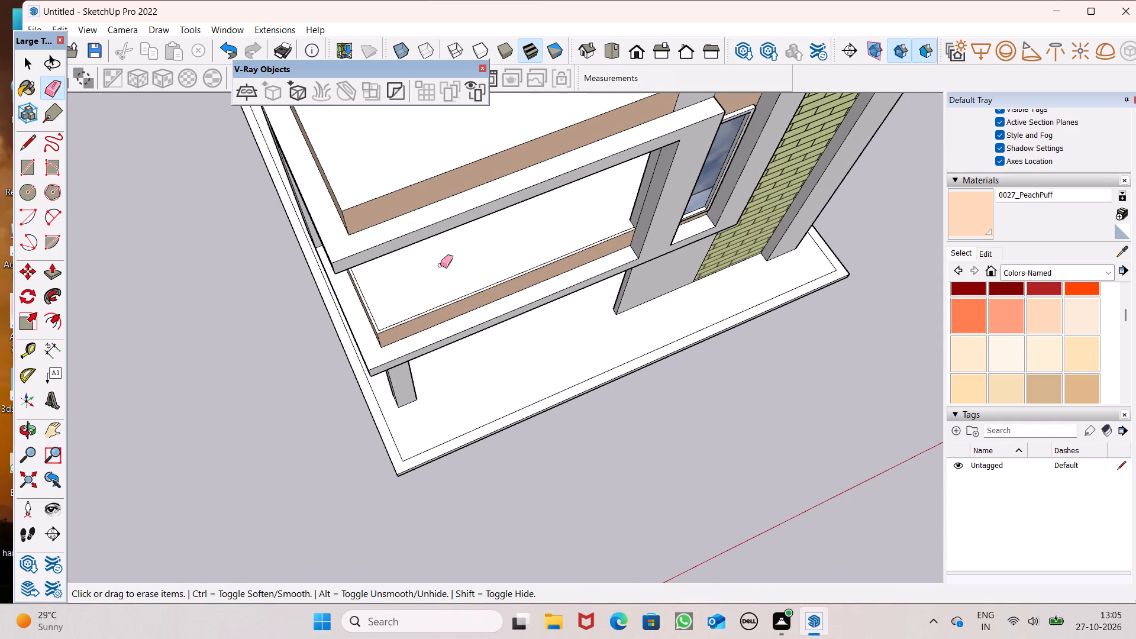
middle_drag(440, 265, 369, 135)
scroll(389, 147, up, 1)
click(50, 277)
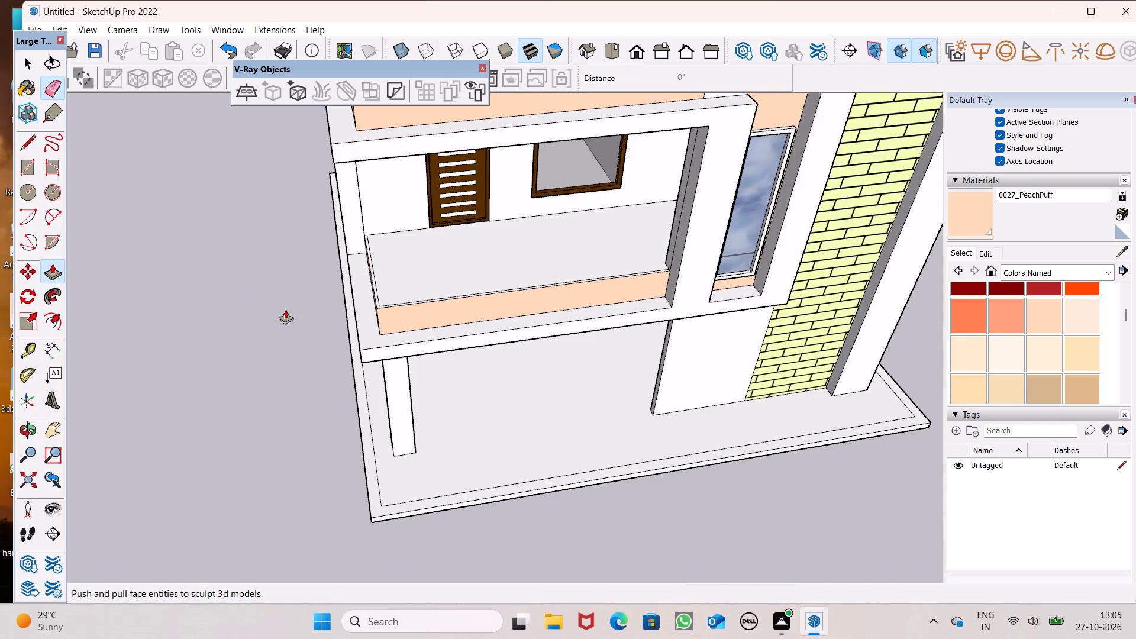
scroll(425, 305, up, 6)
scroll(333, 288, up, 6)
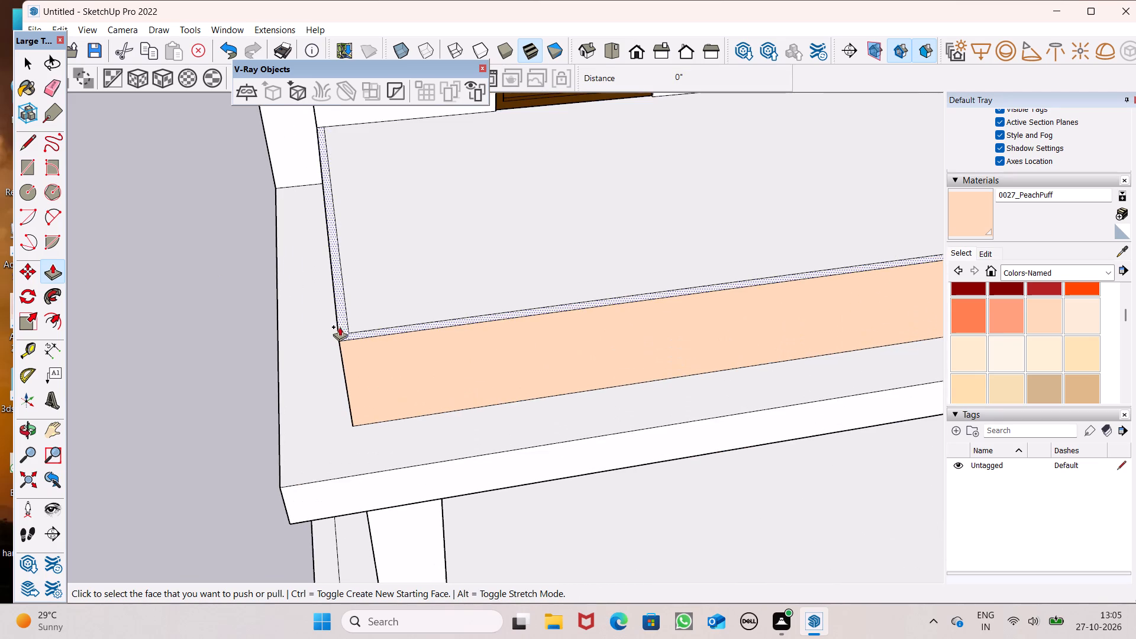
drag(349, 335, 346, 218)
text(3')
key(Return)
scroll(345, 227, down, 5)
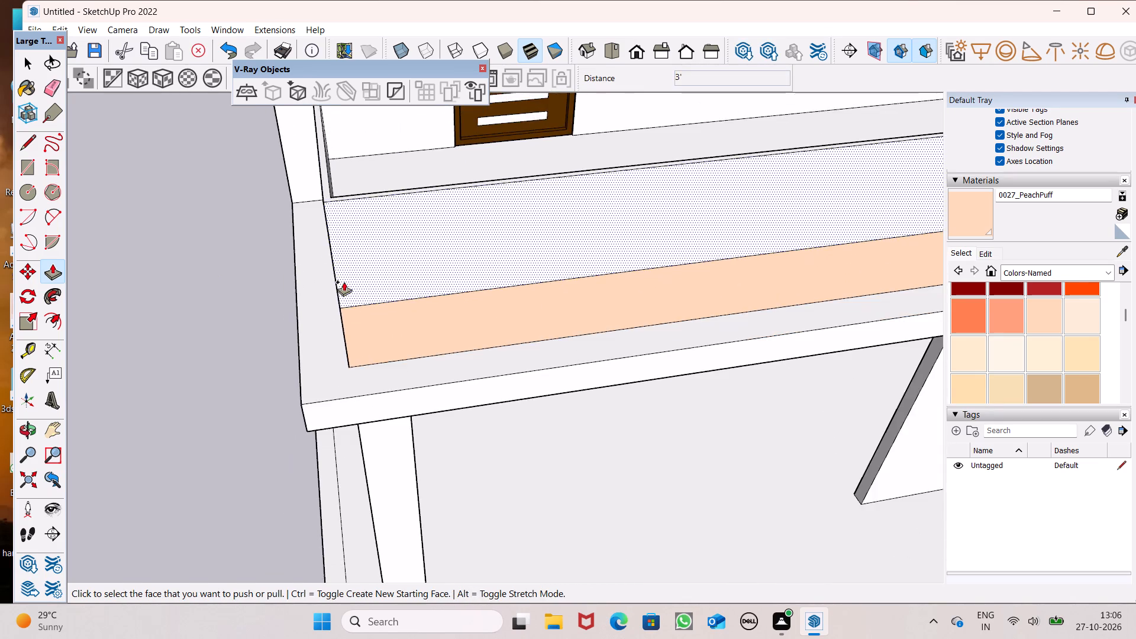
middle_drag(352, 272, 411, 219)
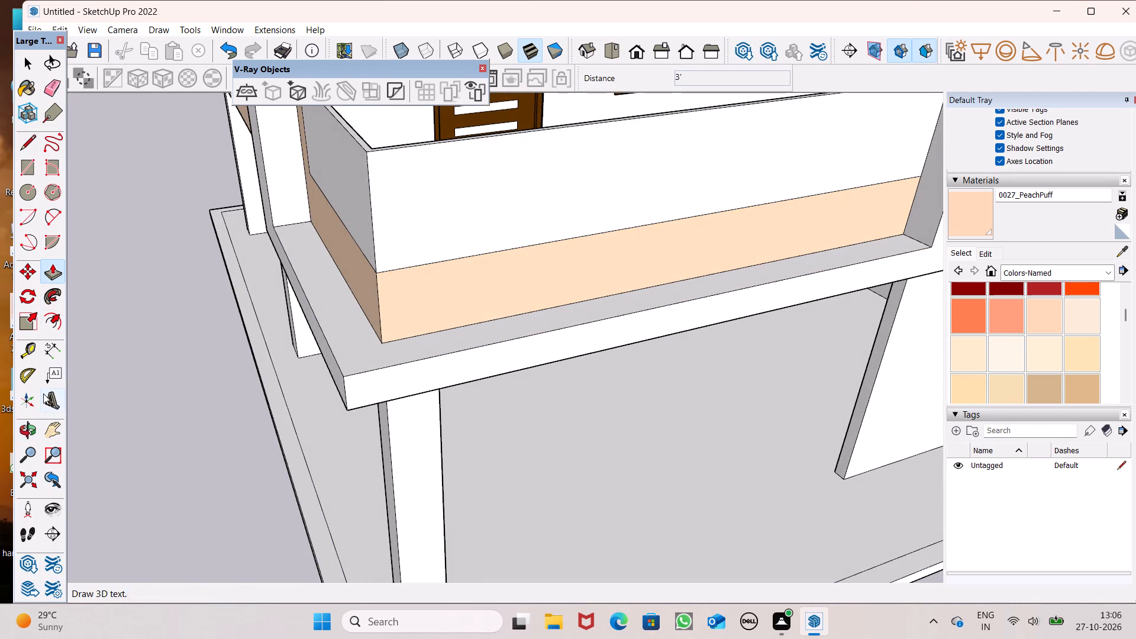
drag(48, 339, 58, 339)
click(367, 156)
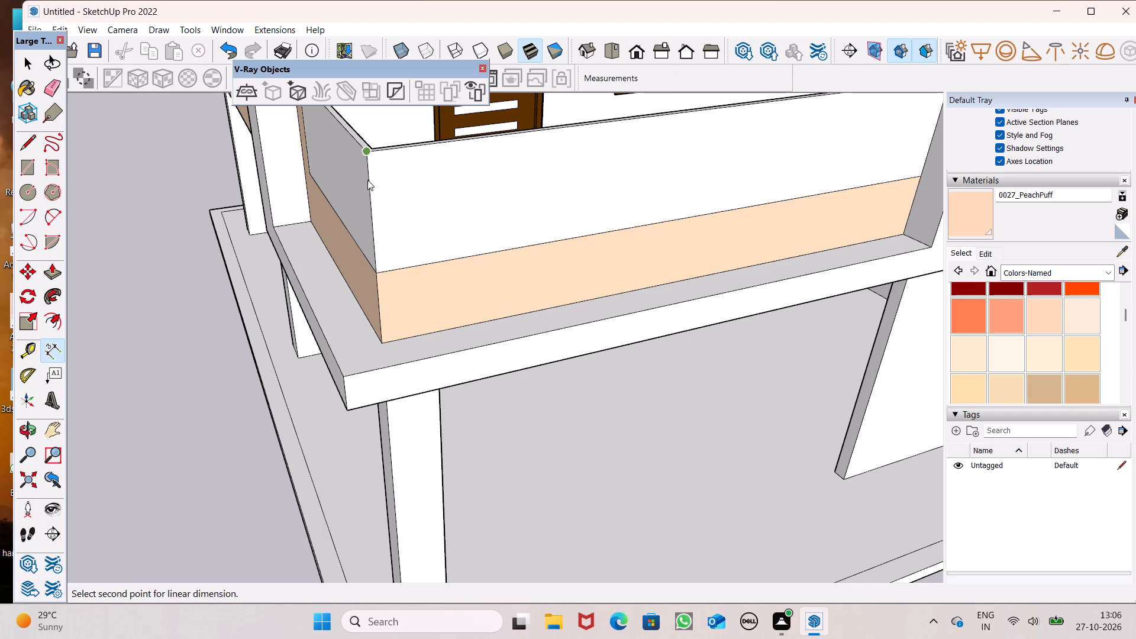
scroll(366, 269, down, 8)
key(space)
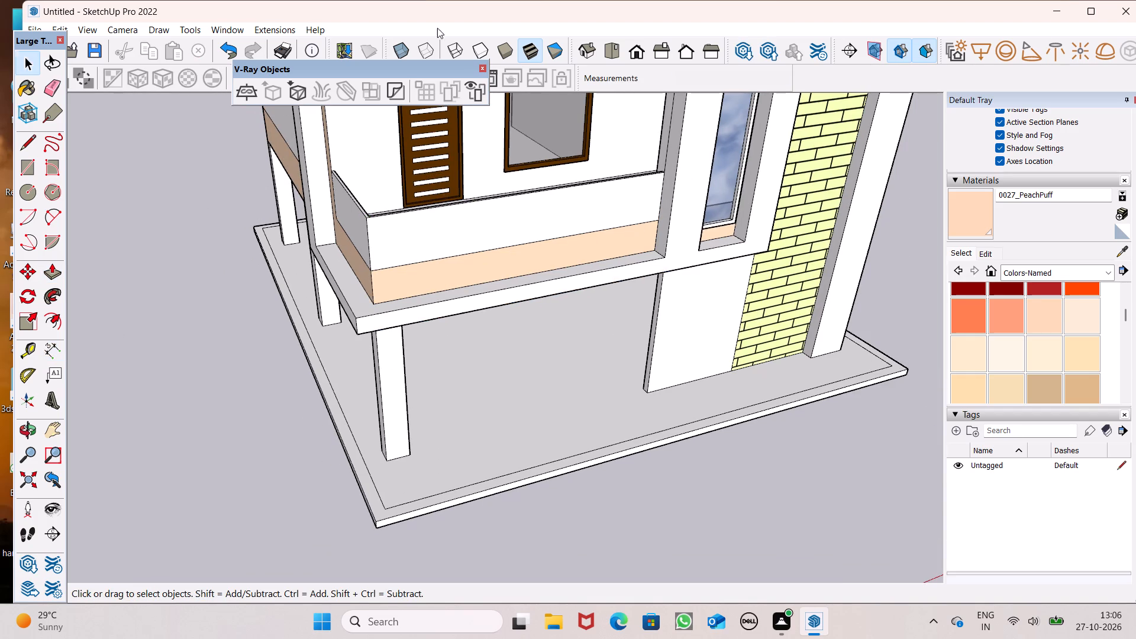
Place a construction guide 2" in from the side edge of the second balcony's floor, directly above the lowest balcony.
scroll(532, 260, down, 7)
scroll(507, 498, down, 6)
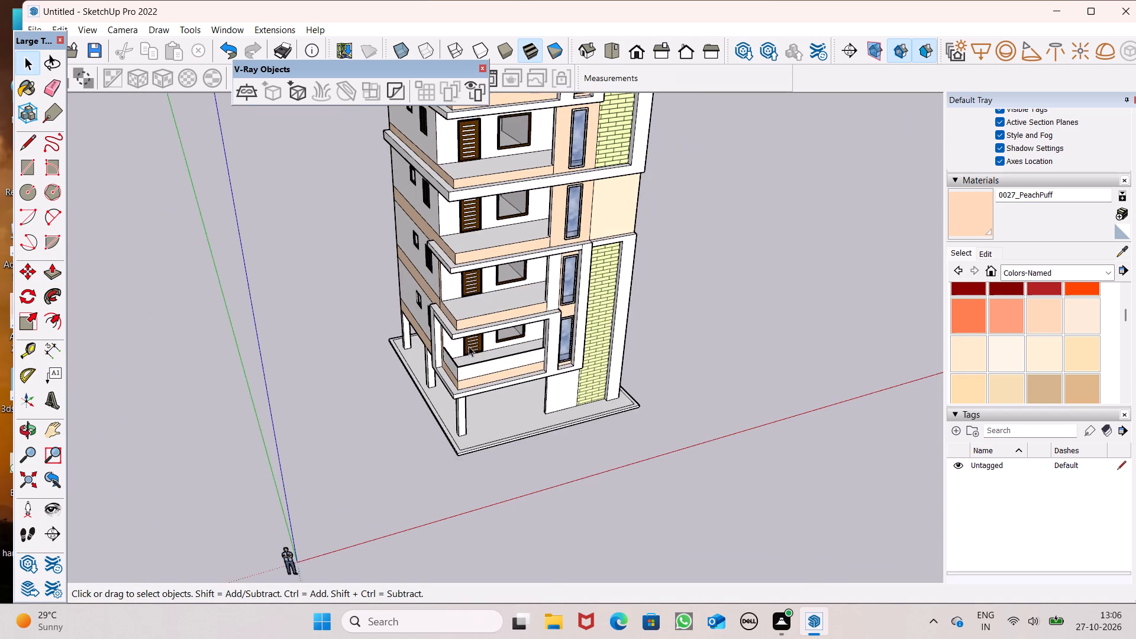
scroll(492, 306, up, 4)
scroll(436, 311, down, 2)
middle_drag(455, 346, 467, 372)
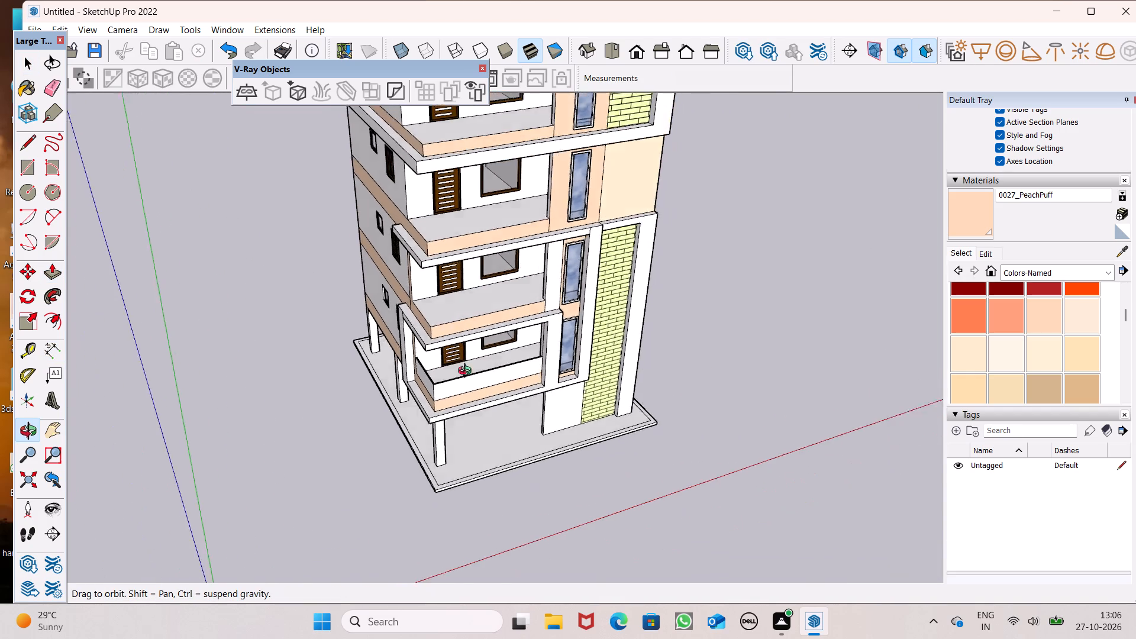
middle_drag(467, 372, 519, 535)
scroll(519, 535, up, 1)
scroll(484, 399, up, 3)
middle_drag(483, 383, 521, 185)
drag(34, 357, 51, 358)
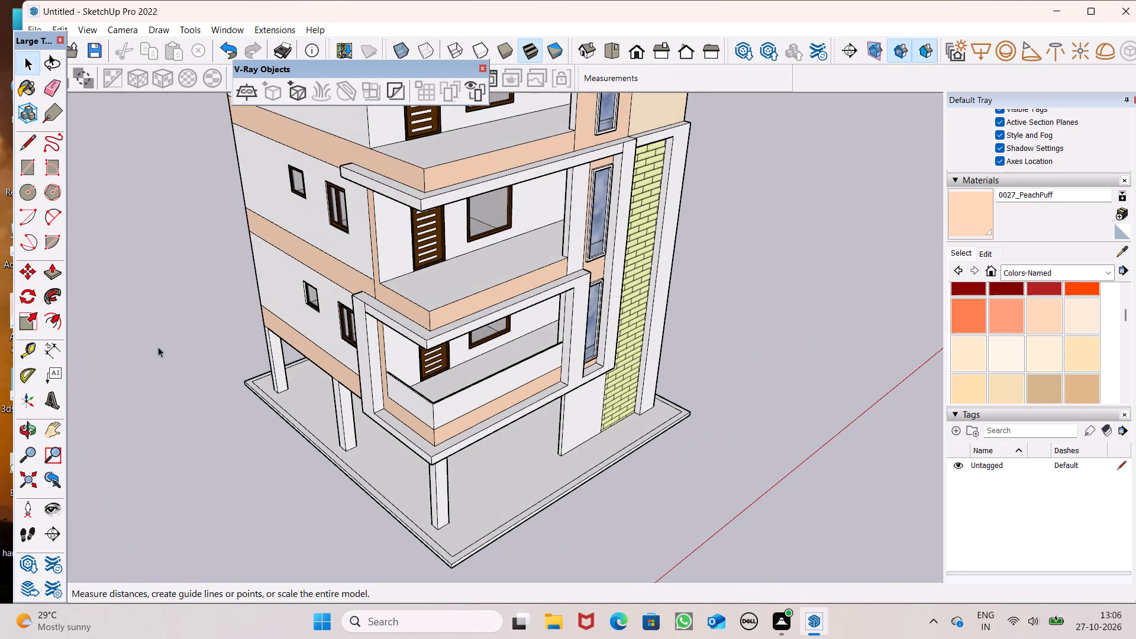
scroll(424, 298, up, 8)
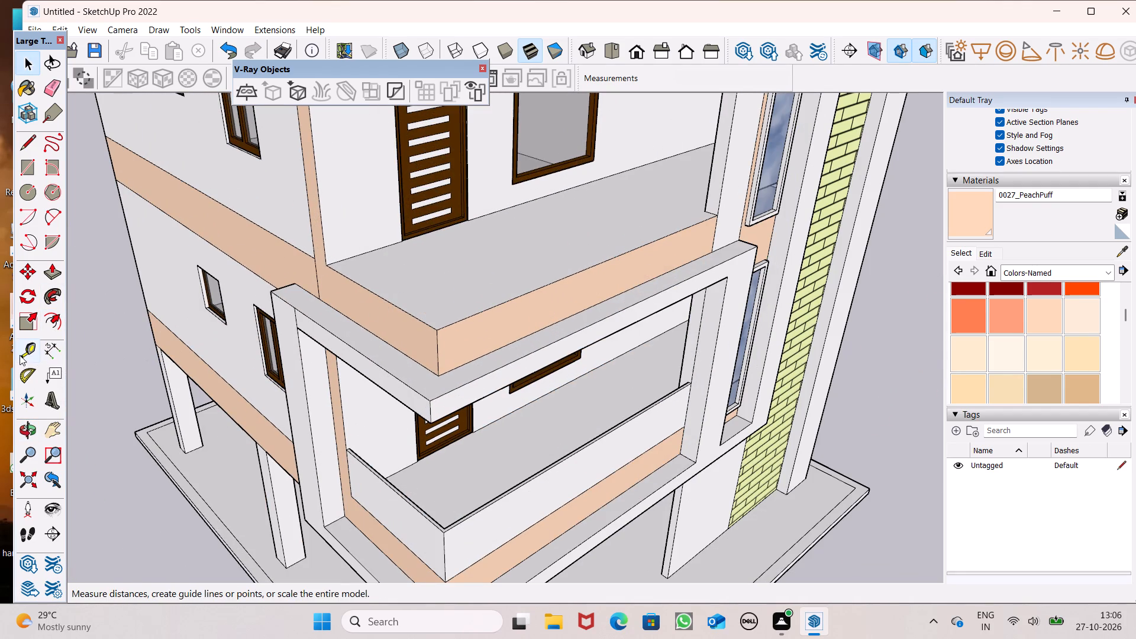
click(22, 347)
scroll(423, 292, up, 7)
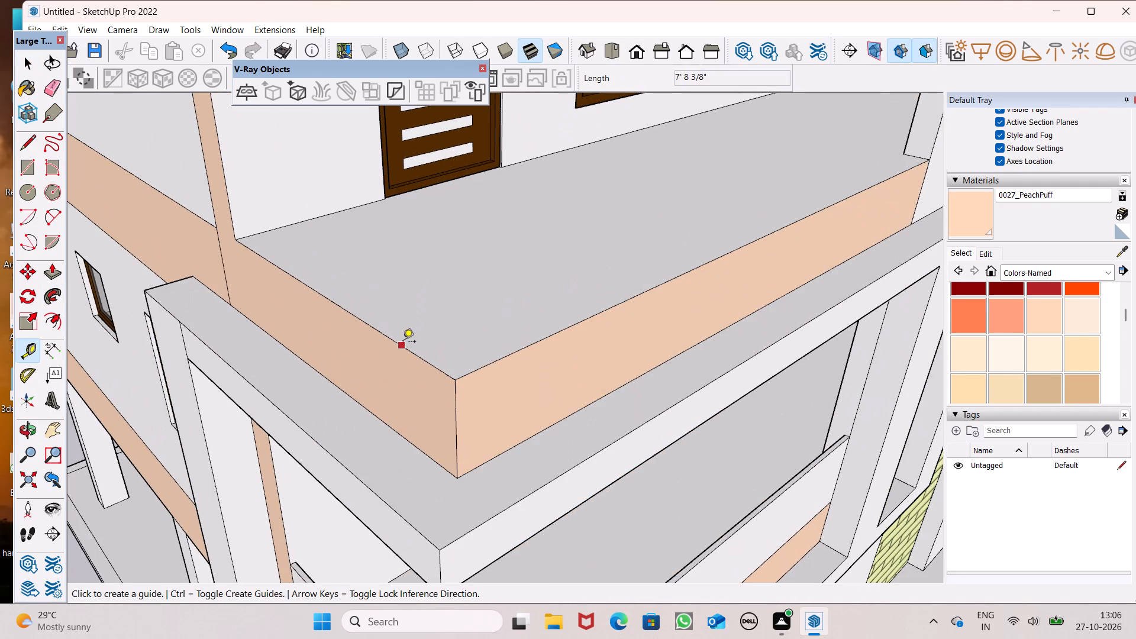
click(403, 343)
key(2)
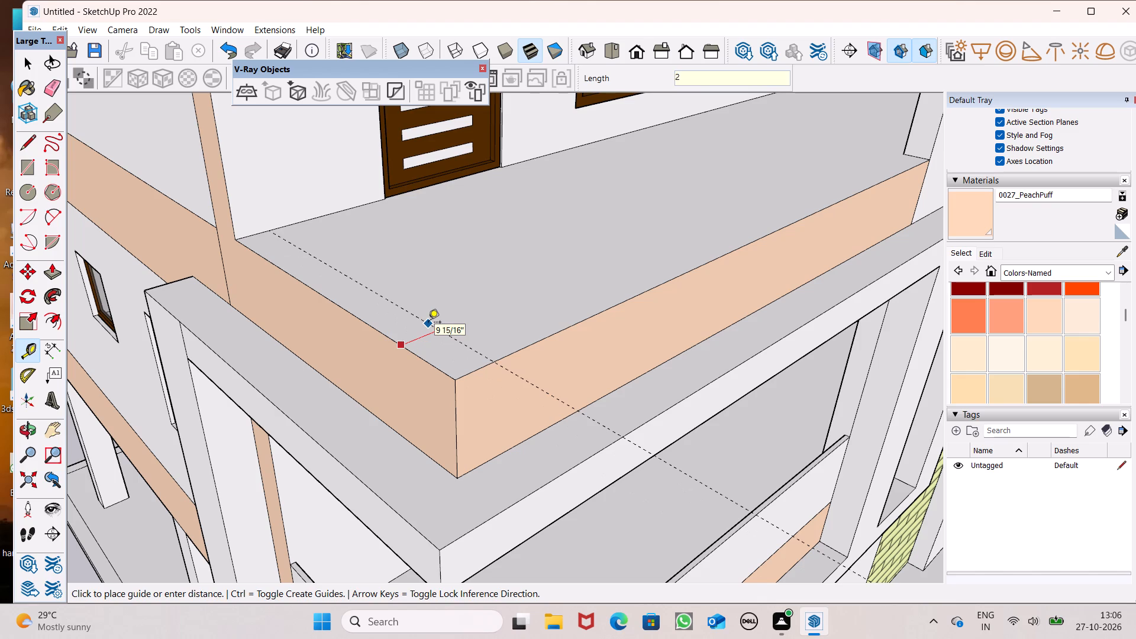
key(shift+quotedbl)
key(Return)
Place a construction guide 2" in from the front edge of the second balcony's floor.
middle_drag(522, 337, 470, 419)
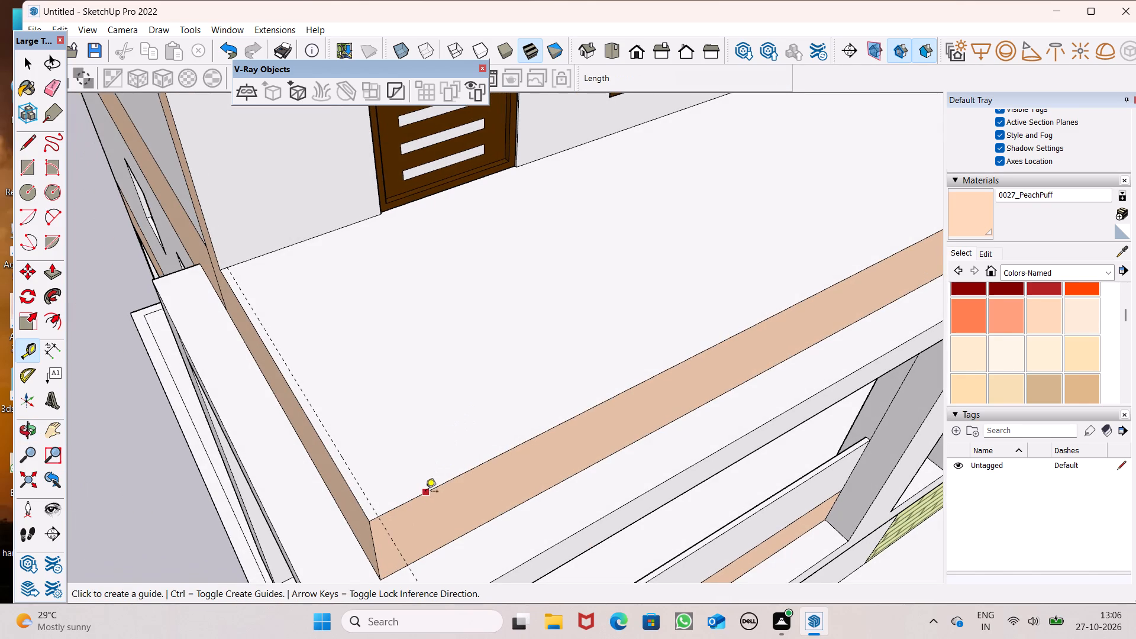
click(425, 492)
key(2)
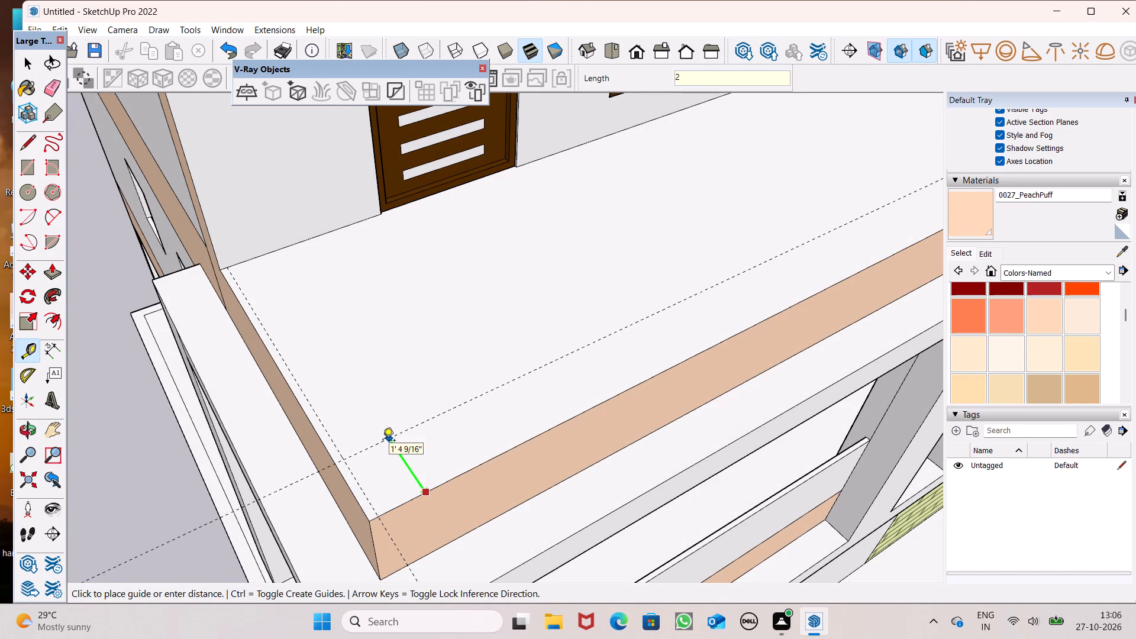
key(shift+quotedbl)
key(Return)
Place construction guides 2" in from the side and front edges of the third balcony's floor.
scroll(374, 419, down, 16)
scroll(381, 337, up, 3)
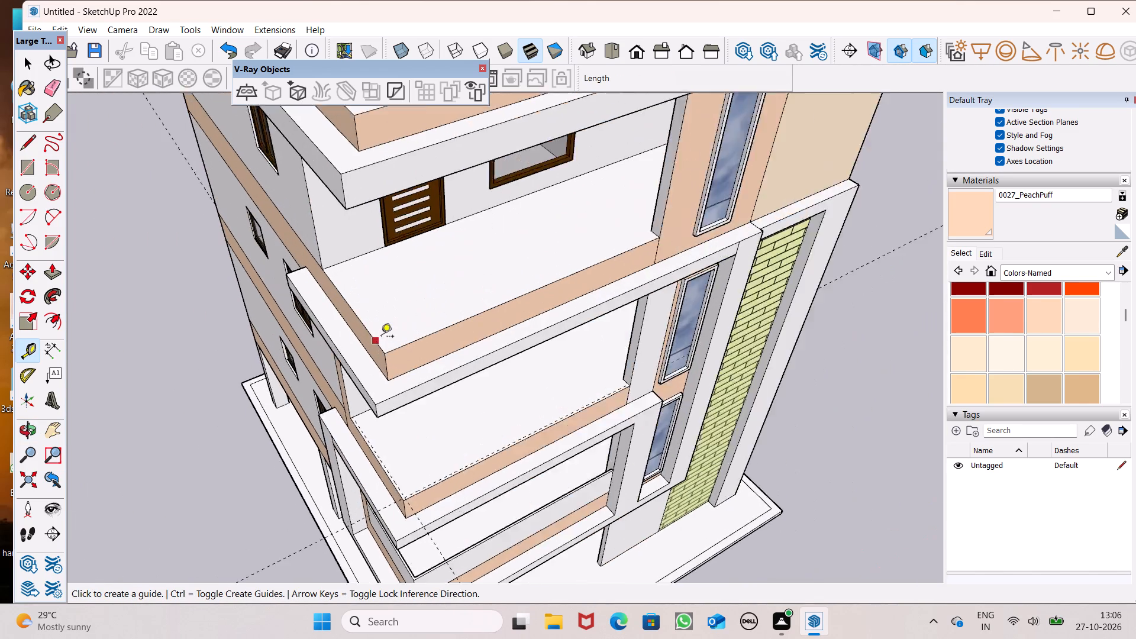
scroll(381, 337, up, 9)
click(357, 335)
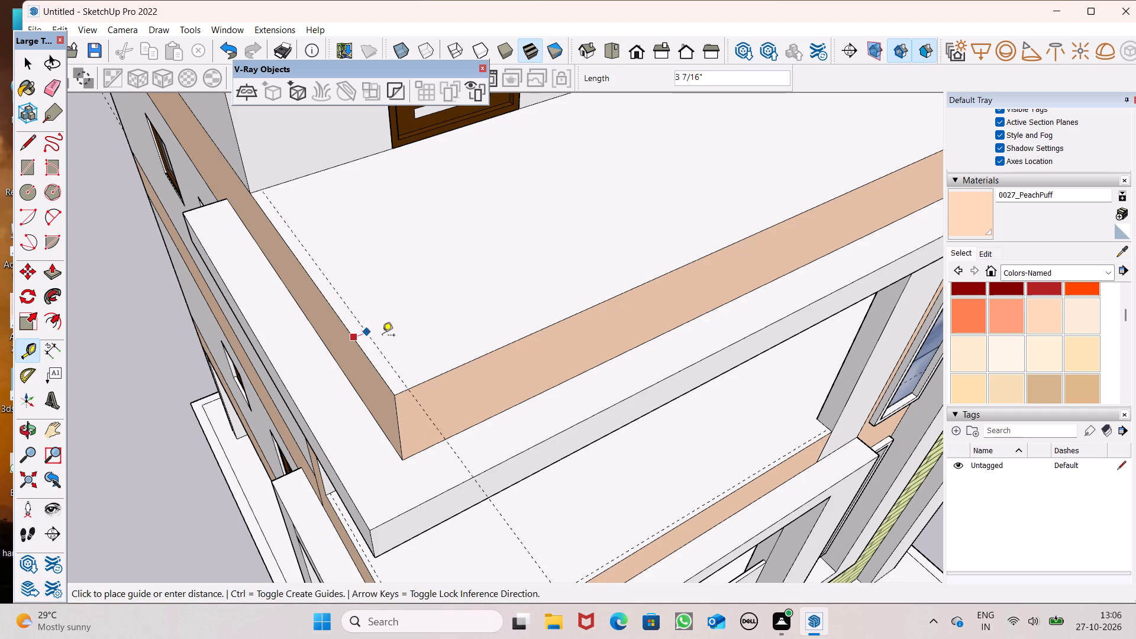
key(2)
key(shift+quotedbl)
key(Return)
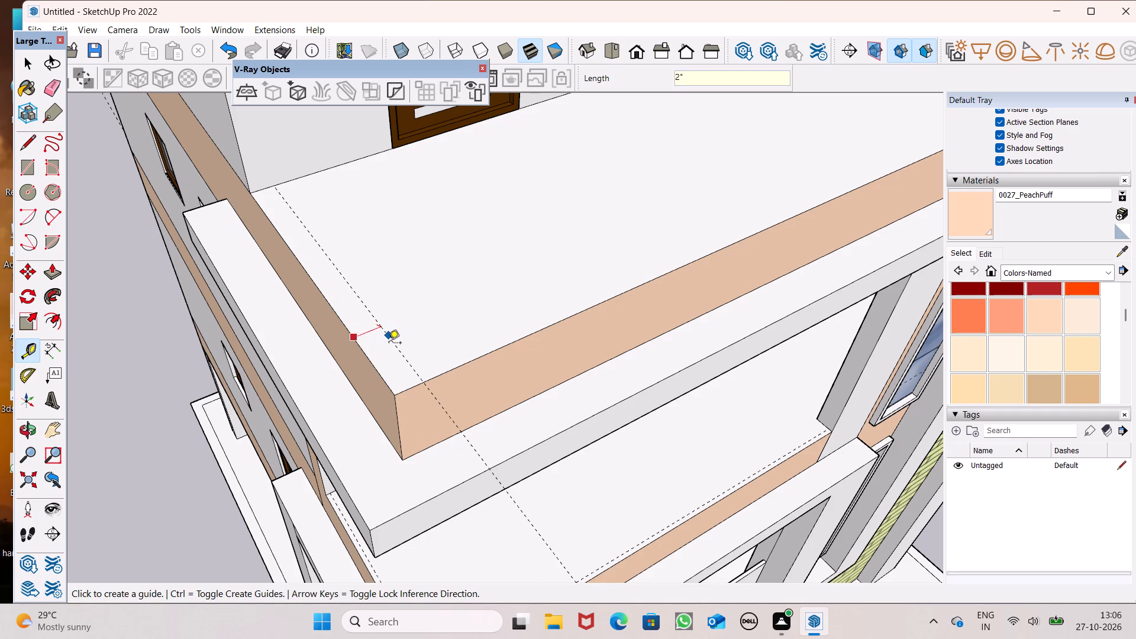
click(436, 374)
key(2)
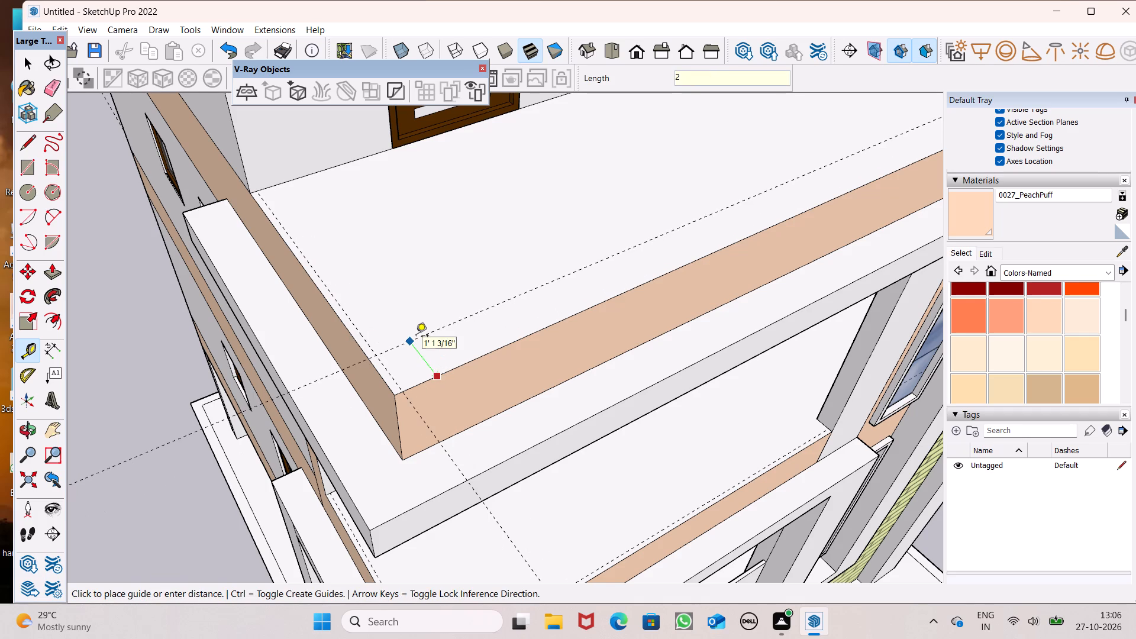
key(shift+quotedbl)
key(Return)
Place construction guides 2" in from the side and front edges of the fourth balcony's floor.
scroll(414, 396, down, 9)
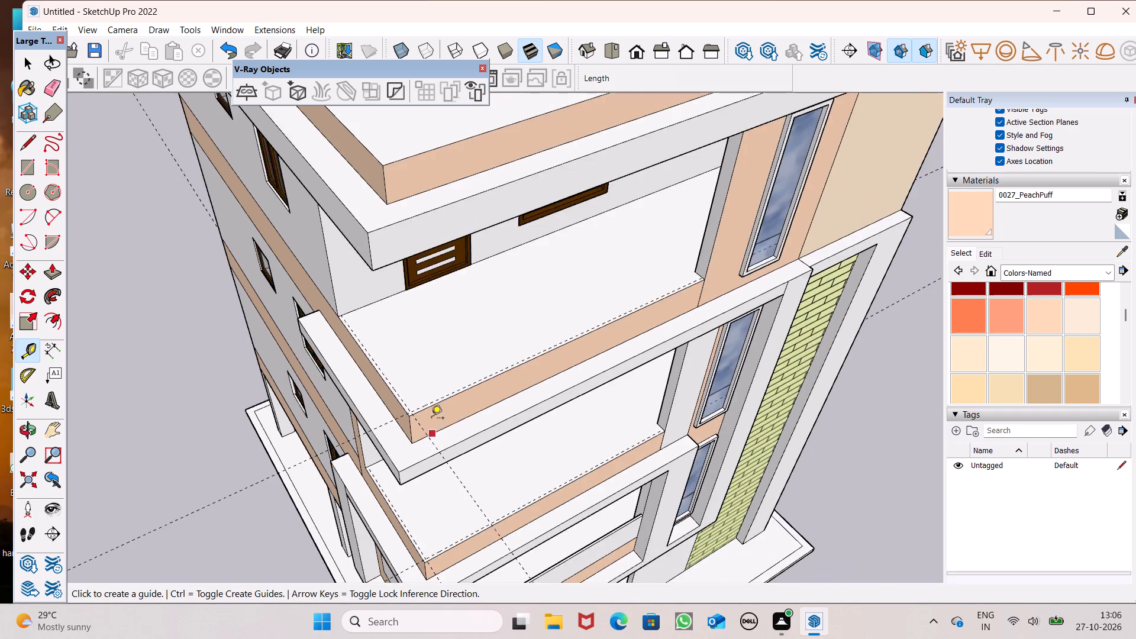
scroll(430, 380, down, 7)
scroll(397, 270, up, 7)
click(394, 274)
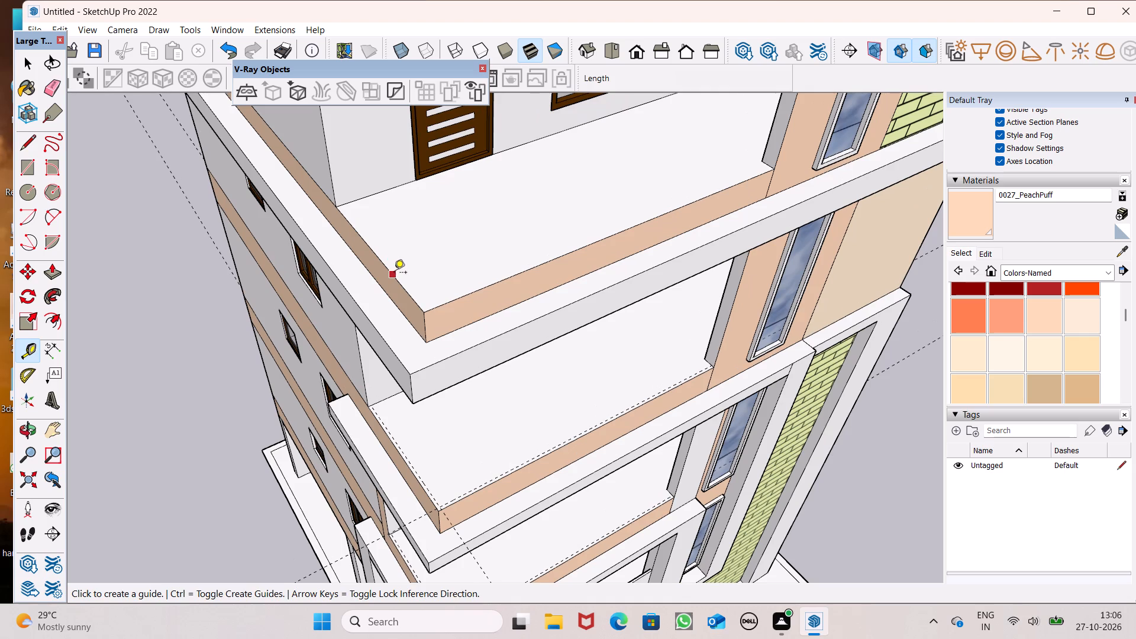
key(2)
key(shift+quotedbl)
key(Return)
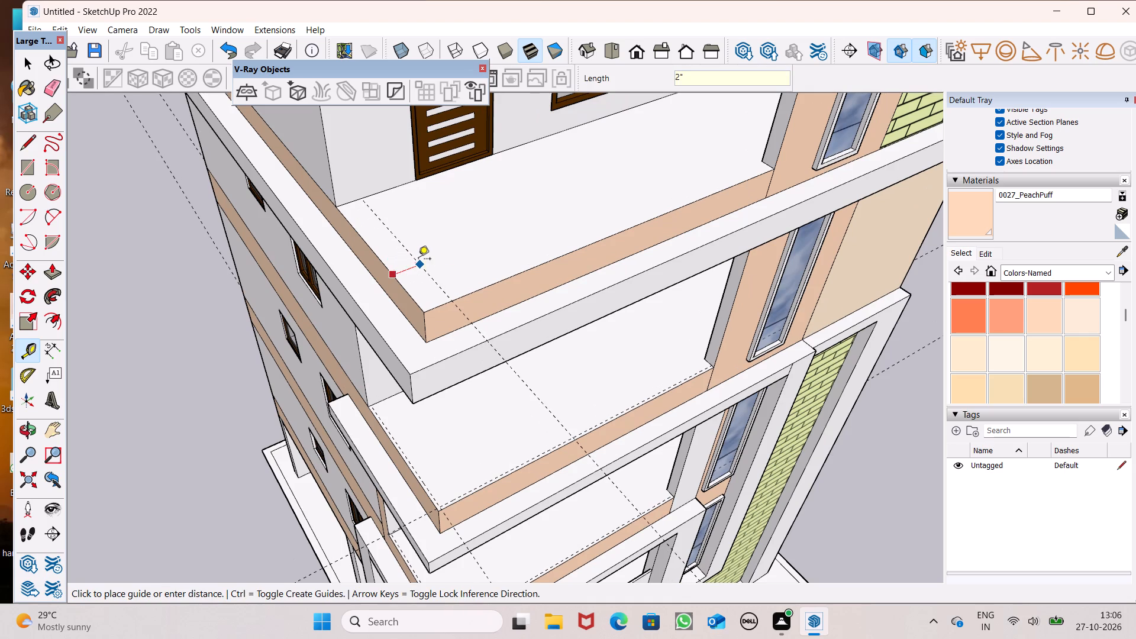
click(454, 298)
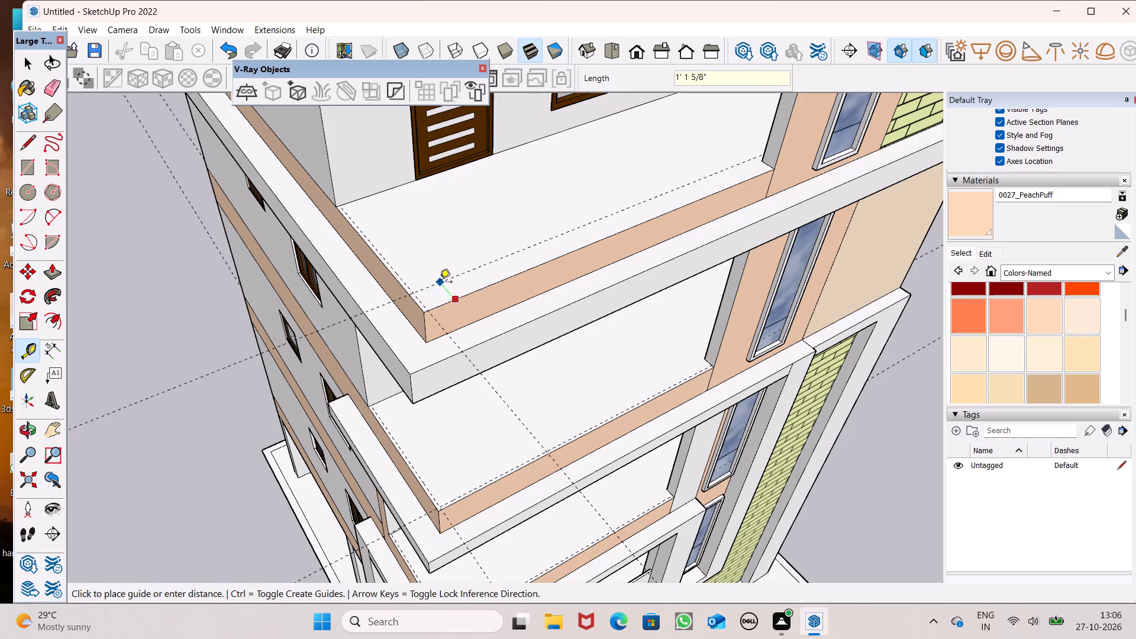
text(2")
key(Return)
Place construction guides 2" in from the side and front edges of the fifth balcony's floor.
scroll(435, 299, down, 3)
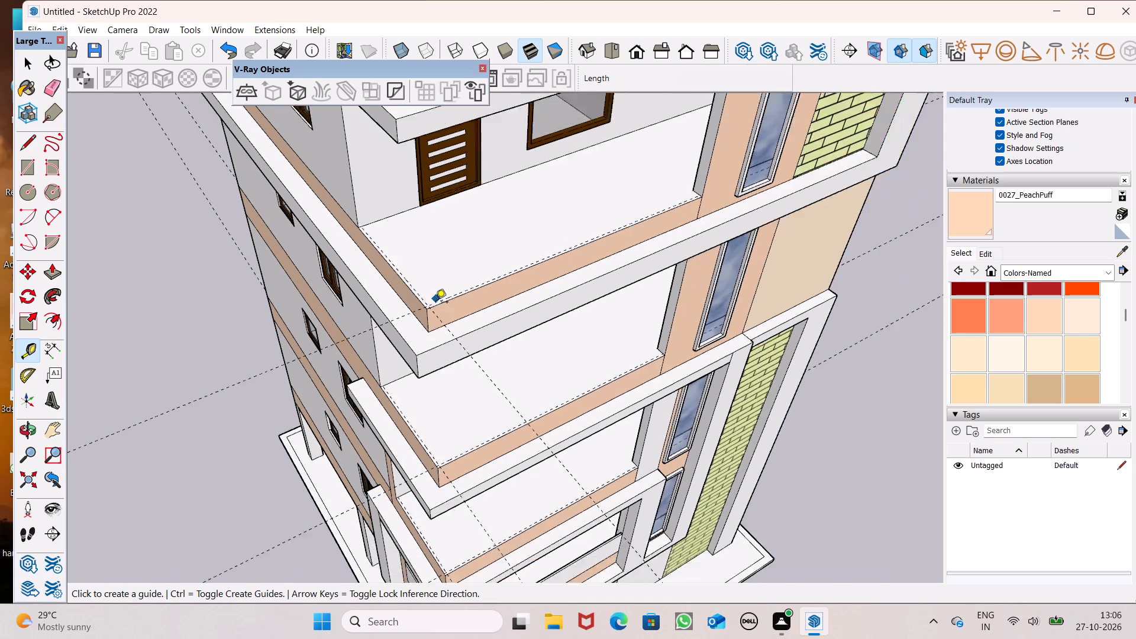
scroll(435, 303, down, 10)
scroll(430, 261, up, 14)
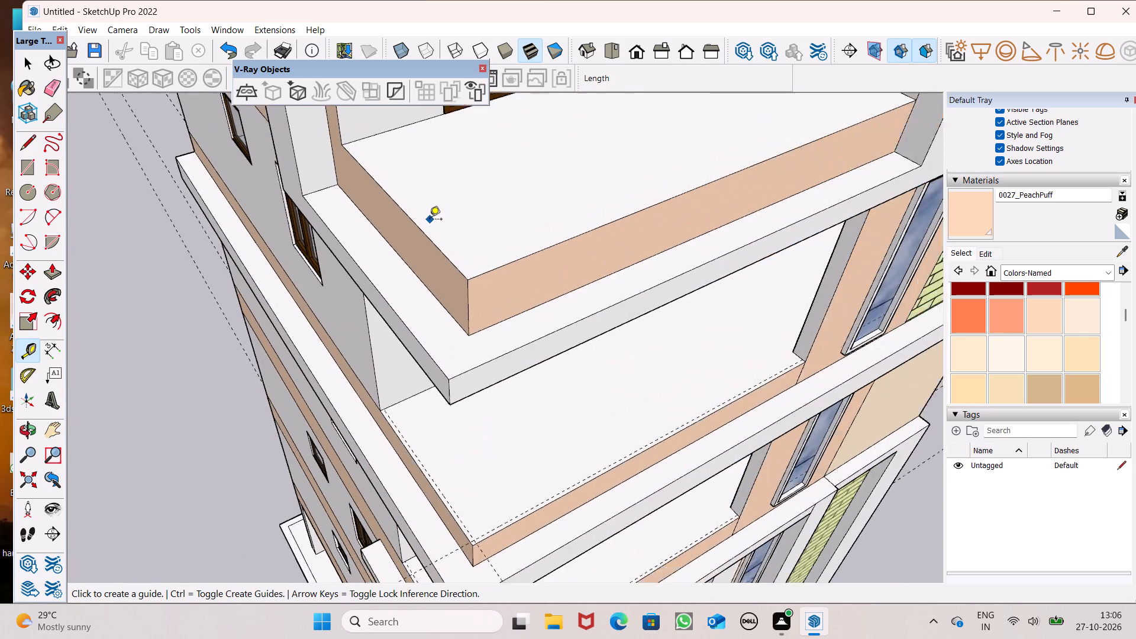
scroll(430, 220, up, 6)
click(427, 233)
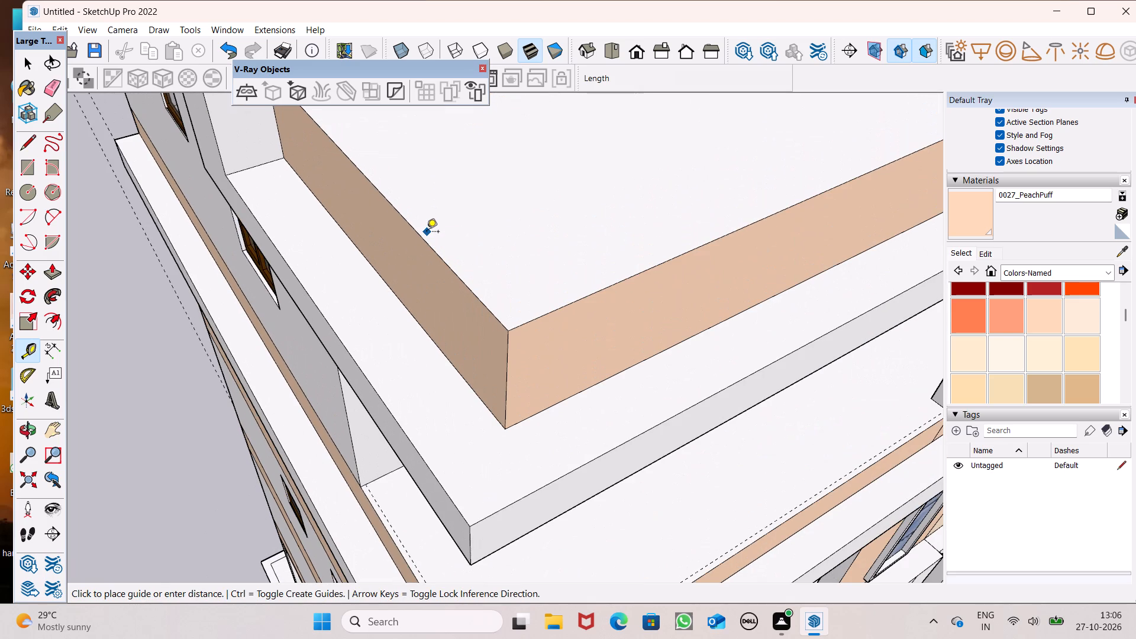
key(space)
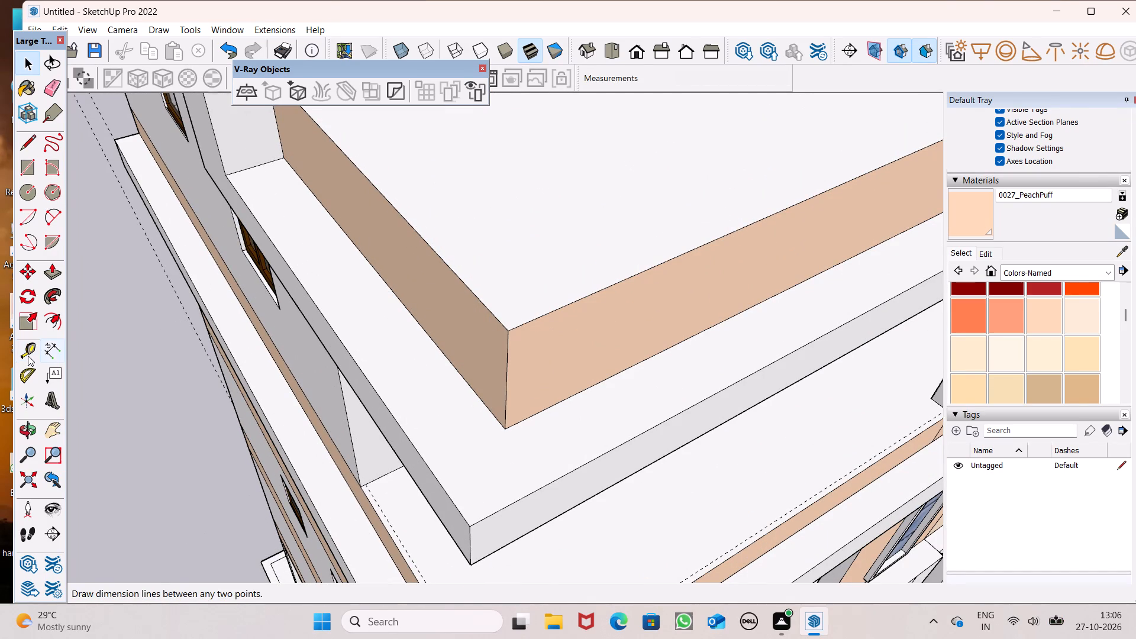
click(28, 354)
click(446, 261)
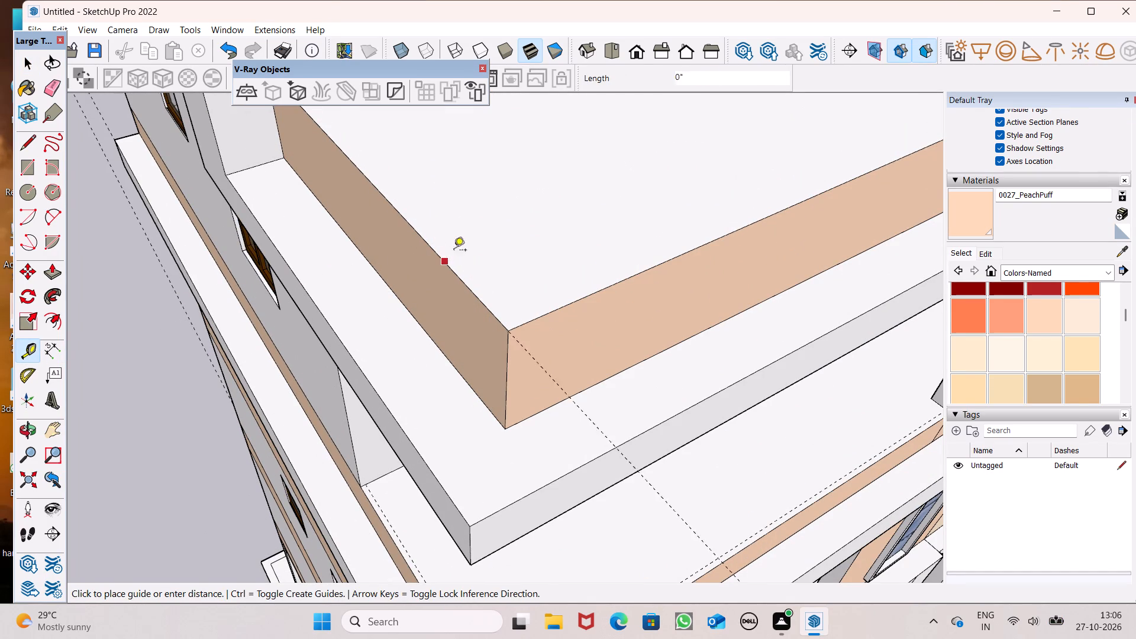
text(2")
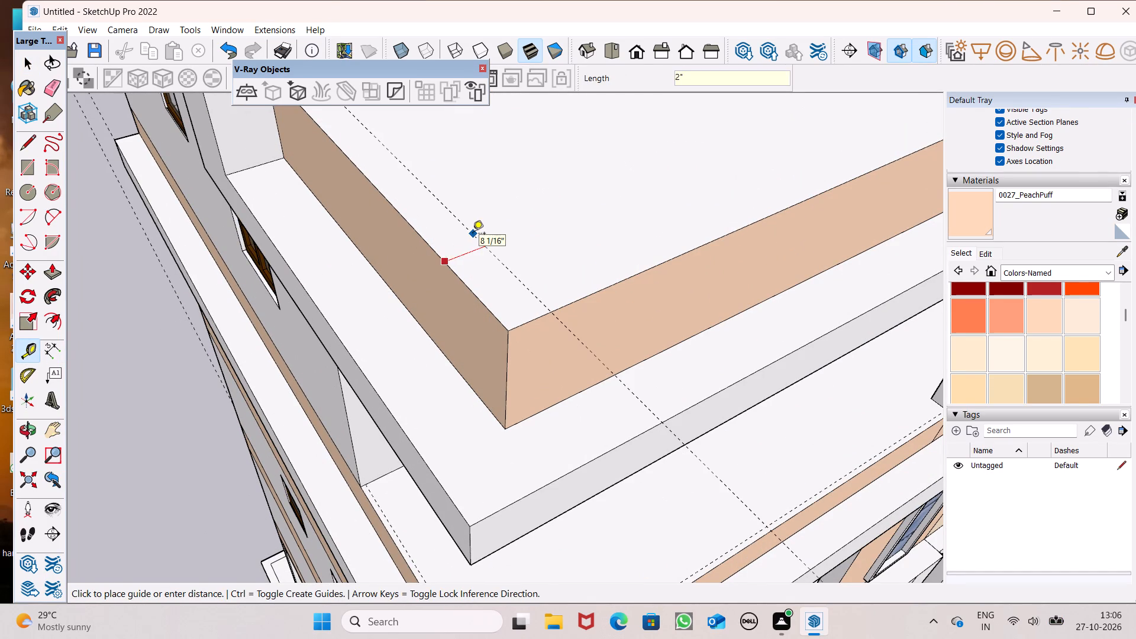
key(Return)
click(565, 303)
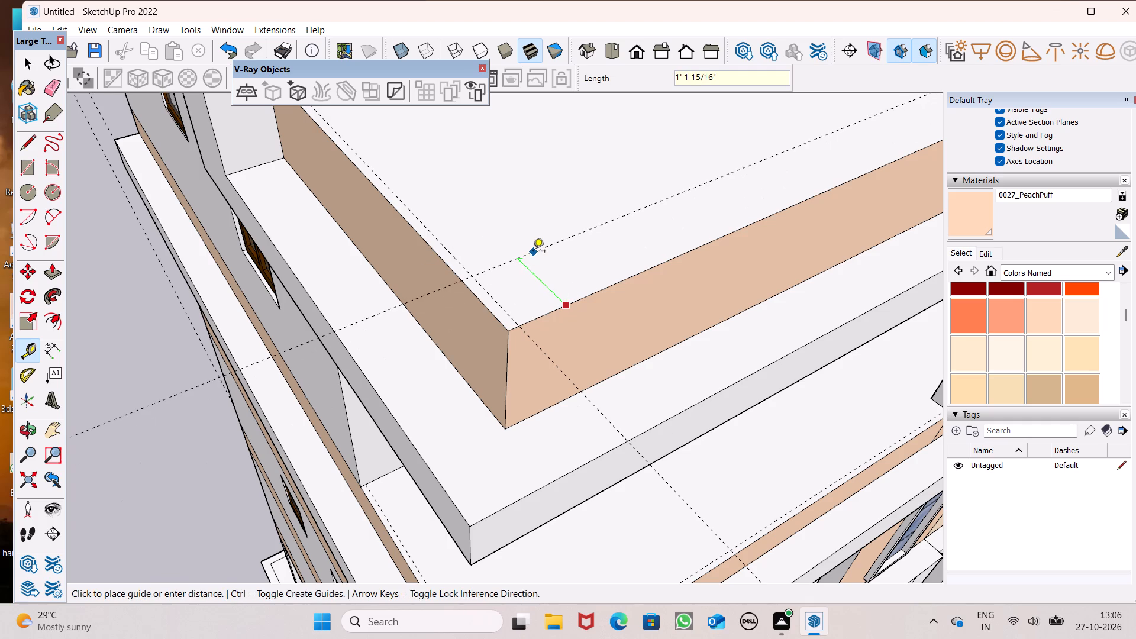
key(2)
key(shift+quotedbl)
key(Return)
Place construction guides 2" in from the side and front edges of the topmost balcony's floor.
scroll(521, 316, down, 4)
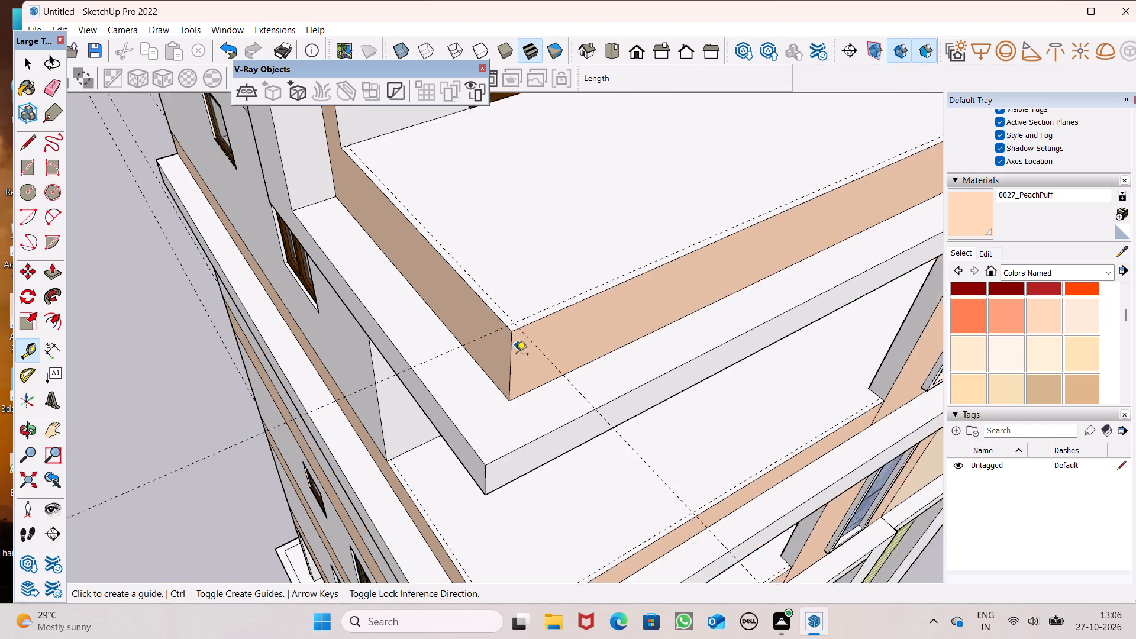
scroll(516, 355, down, 11)
scroll(521, 247, down, 8)
scroll(537, 168, up, 4)
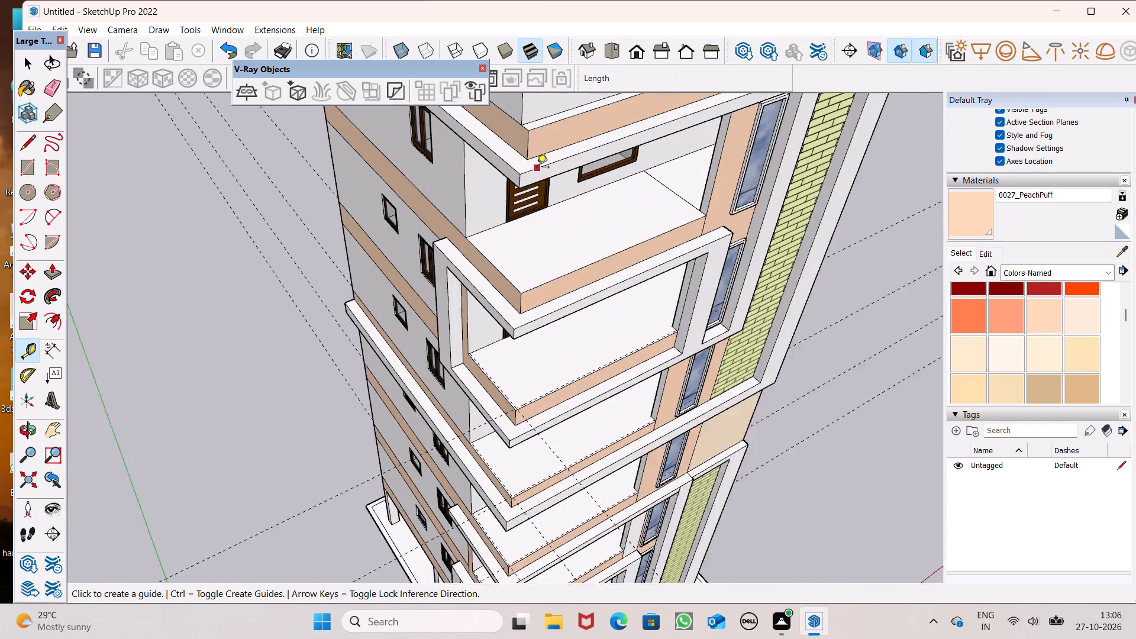
scroll(537, 168, up, 3)
scroll(543, 280, up, 8)
click(474, 315)
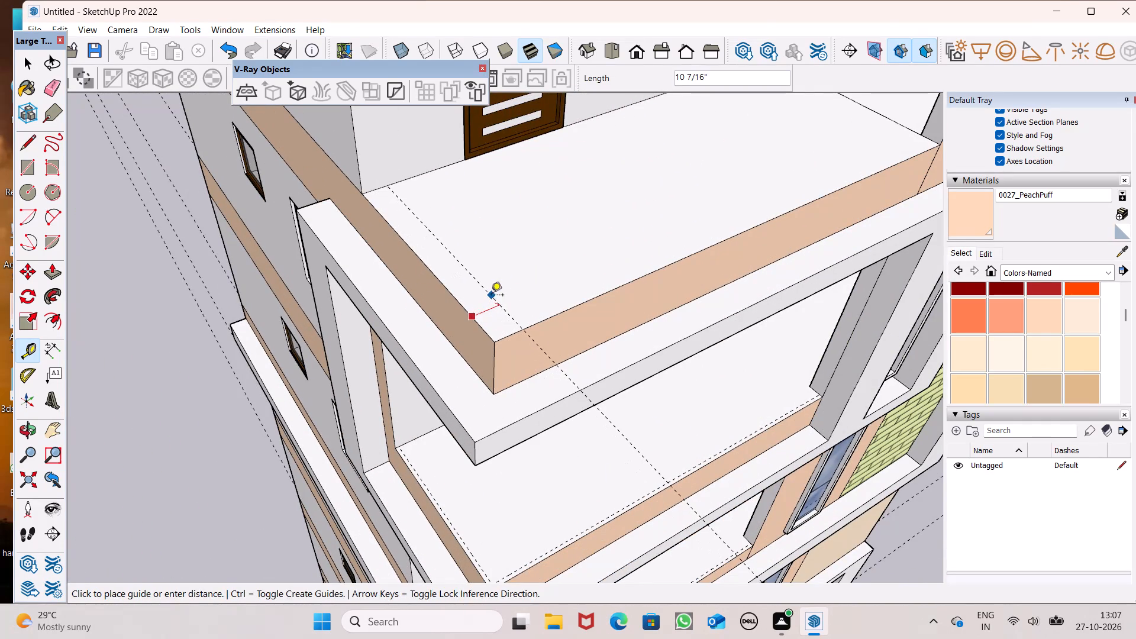
key(2)
key(shift+quotedbl)
key(Return)
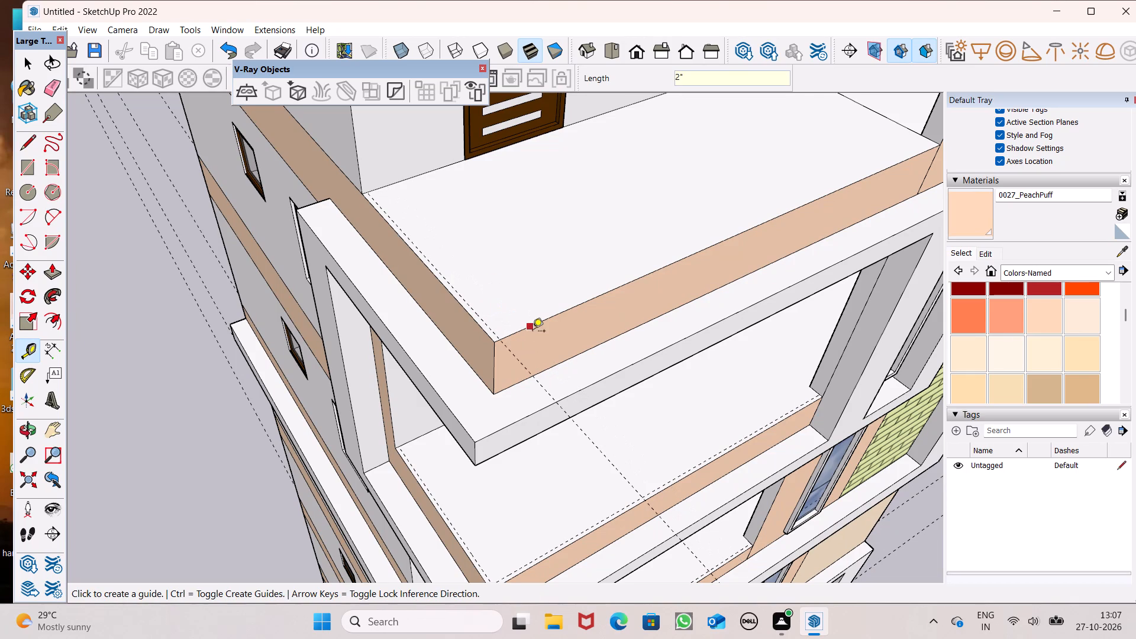
click(530, 328)
text(2")
key(Return)
scroll(441, 283, down, 14)
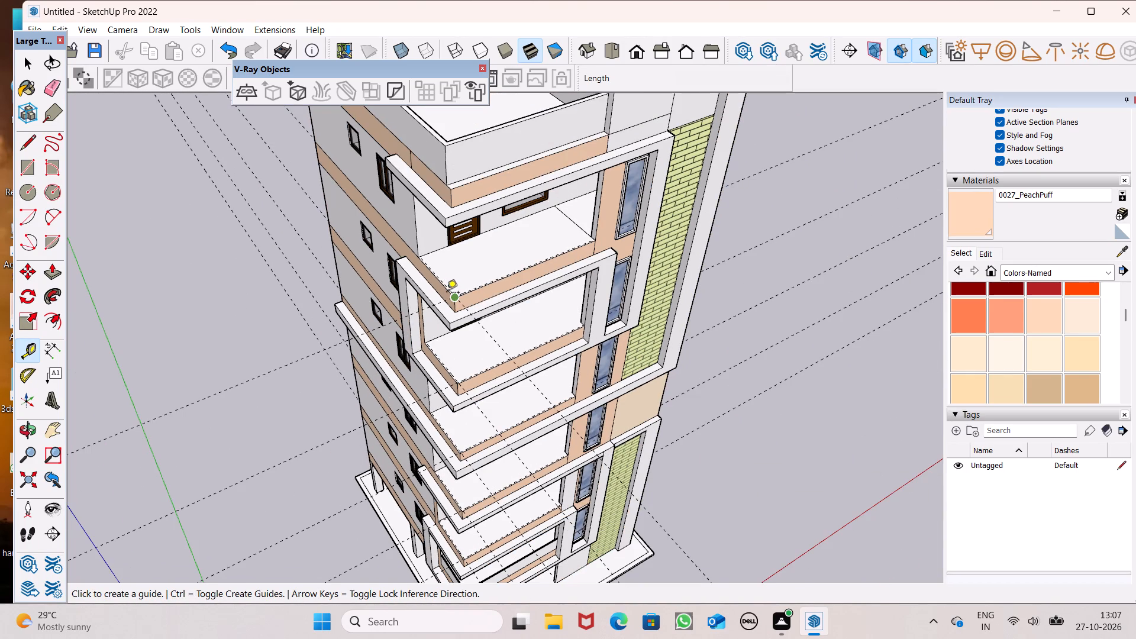
key(space)
Draw a line along the topmost balcony's side guide from the back wall to the guide crossing at the corner.
scroll(359, 264, down, 5)
middle_drag(395, 244, 399, 193)
scroll(396, 235, up, 2)
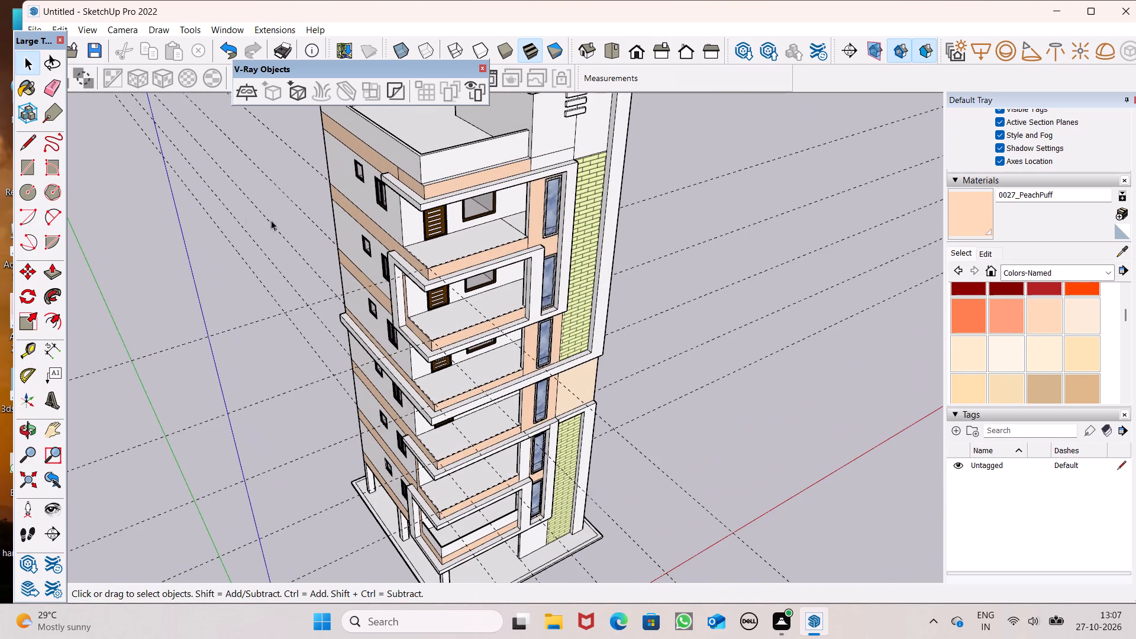
click(31, 141)
scroll(433, 234, up, 8)
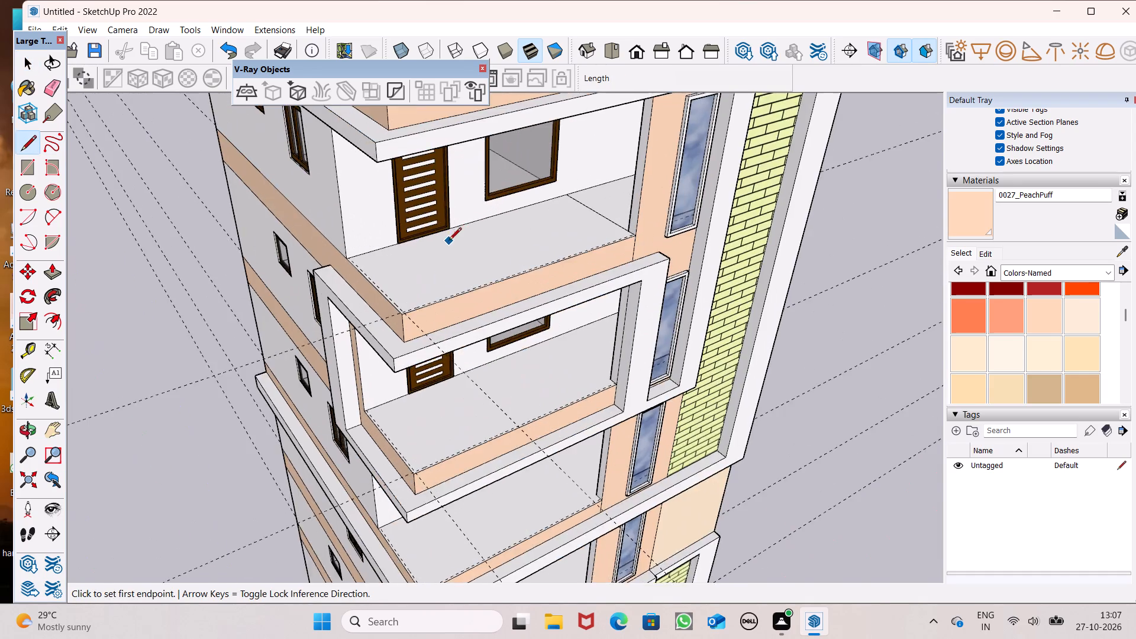
scroll(434, 284, up, 8)
middle_drag(402, 315, 414, 351)
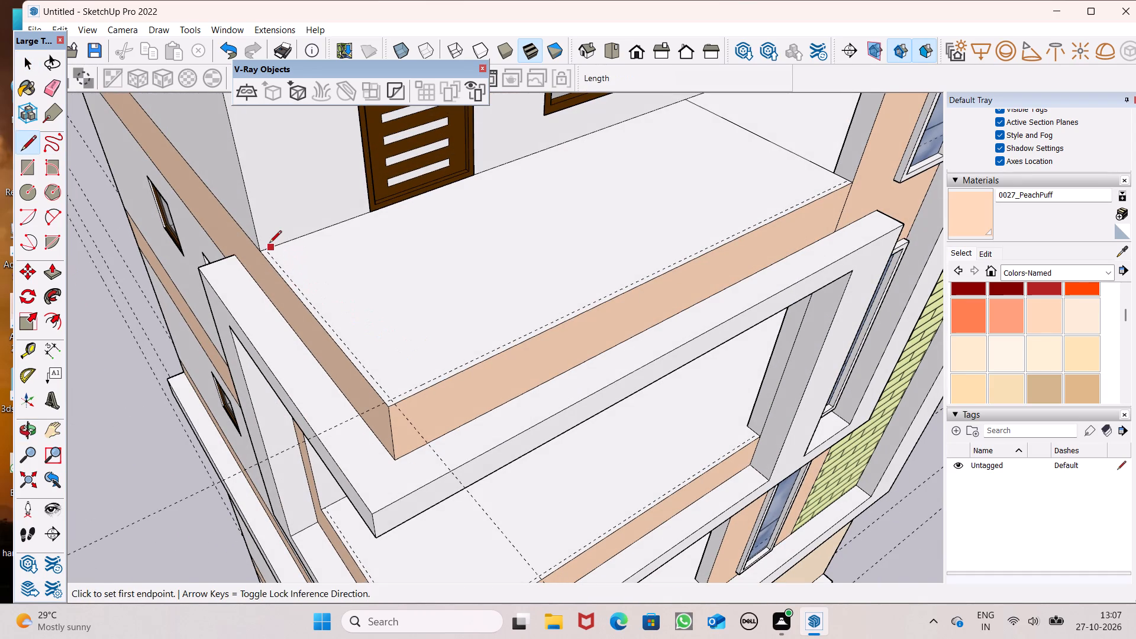
scroll(267, 267, up, 9)
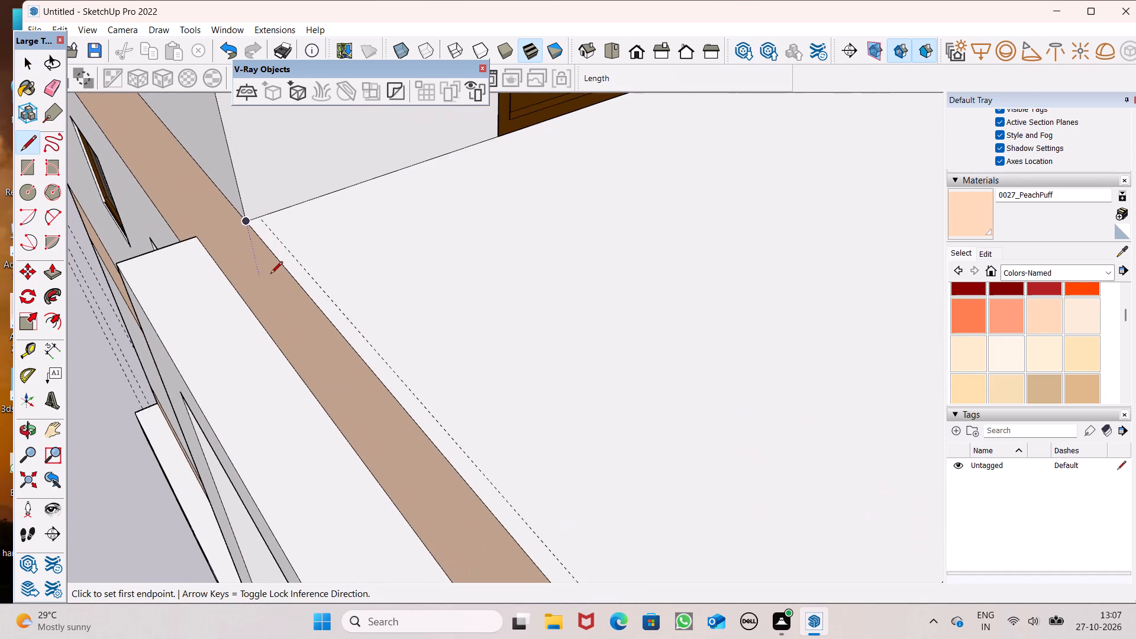
click(264, 220)
scroll(377, 308, down, 7)
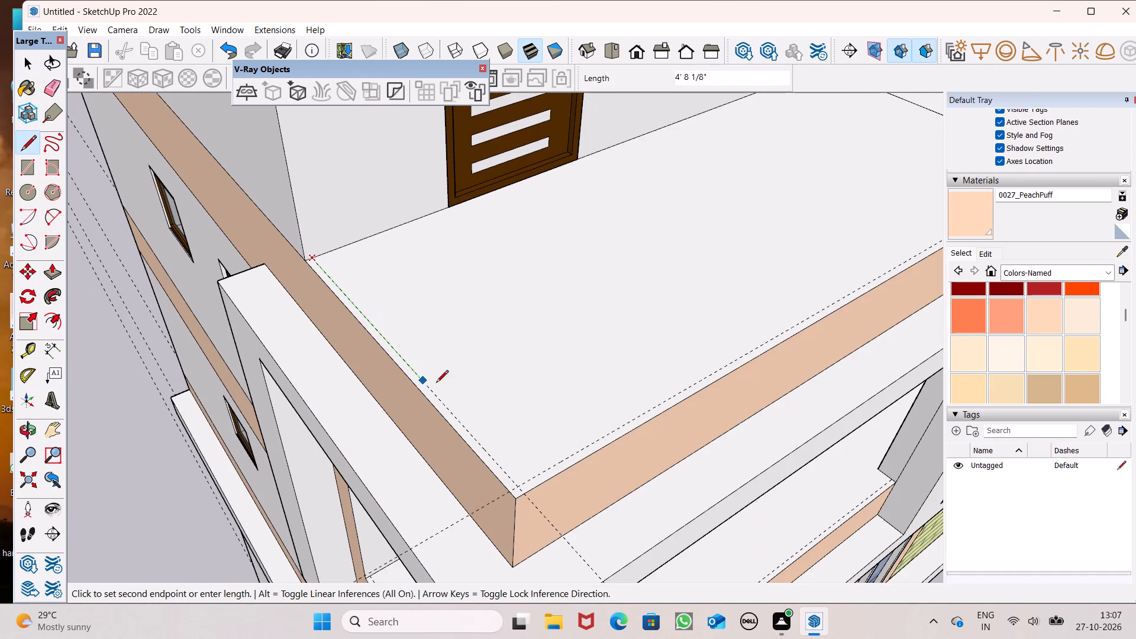
click(521, 485)
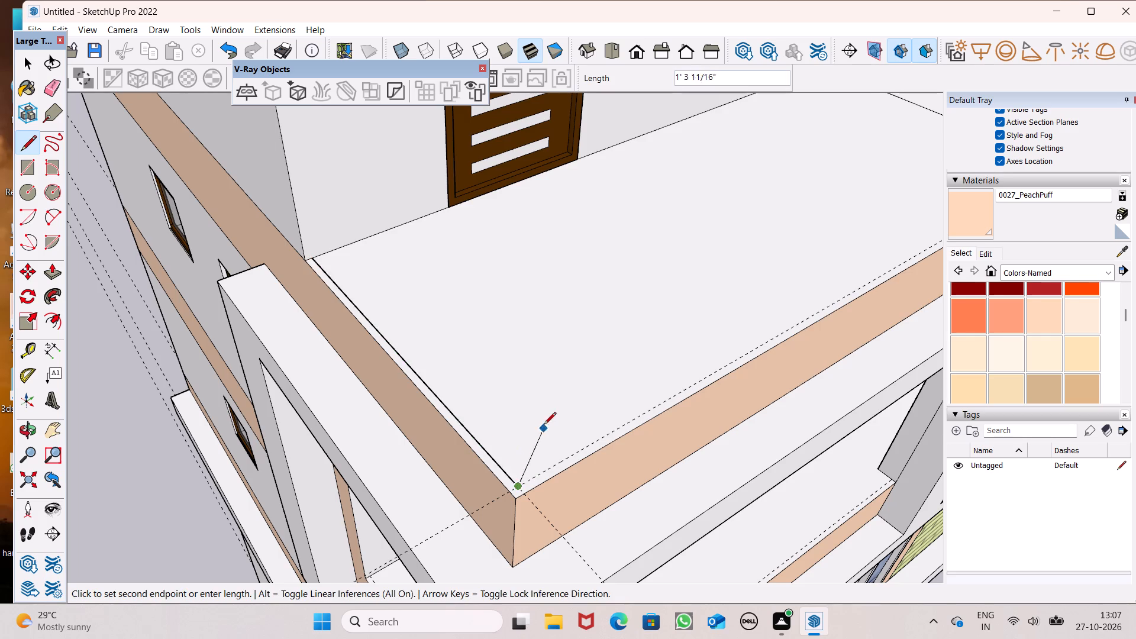
Draw a line along the topmost balcony's front guide from the guide crossing to the pillar at the far end.
scroll(544, 424, down, 9)
scroll(773, 294, up, 7)
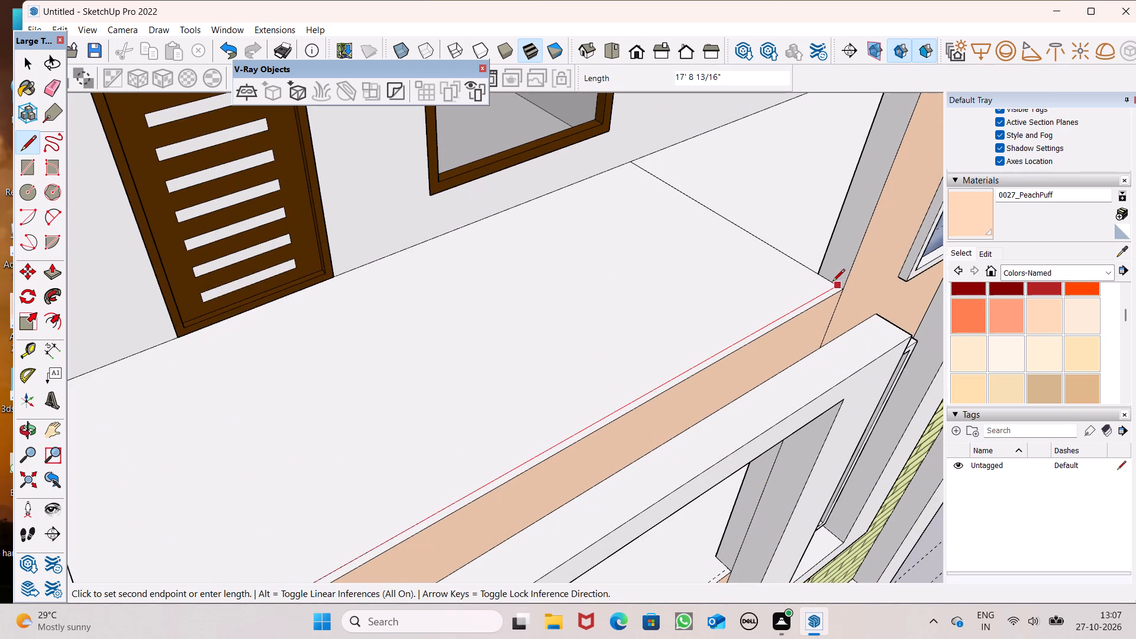
click(832, 282)
Draw lines along the fifth balcony's side and front guides, from the back wall through the guide crossing to the far pillar.
scroll(543, 277, down, 7)
scroll(642, 191, down, 5)
scroll(515, 444, up, 7)
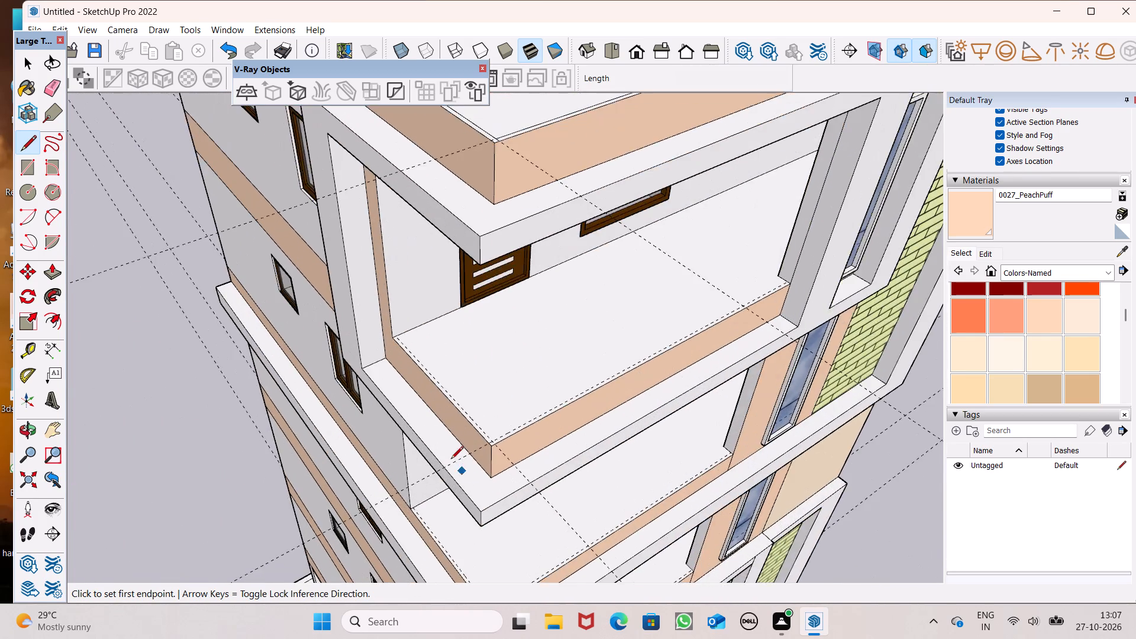
scroll(449, 449, up, 7)
click(348, 227)
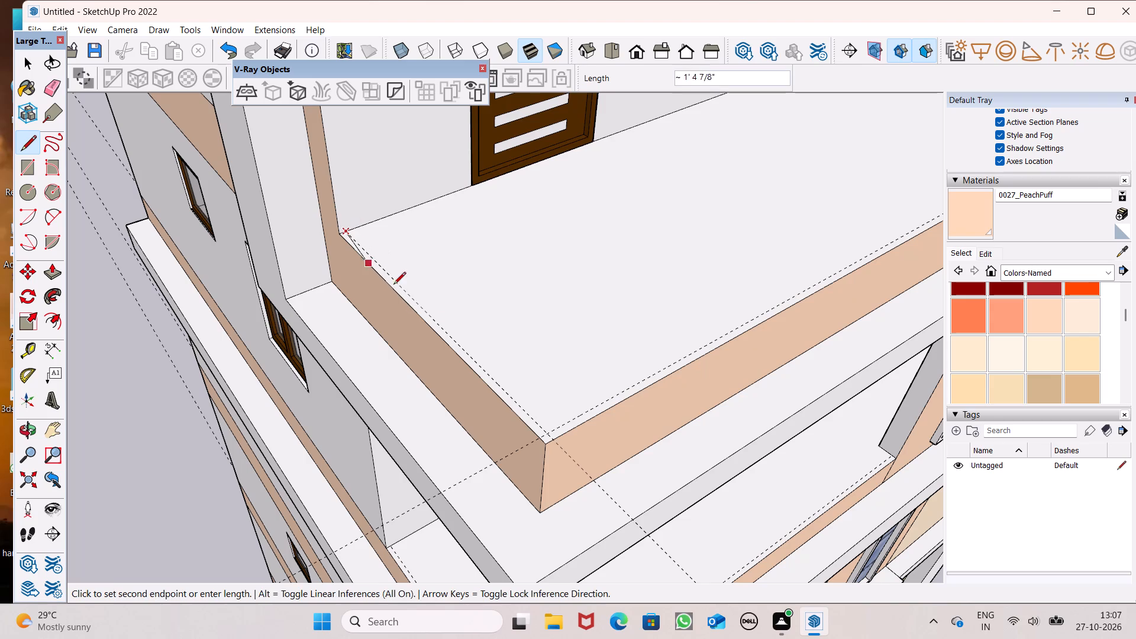
click(550, 427)
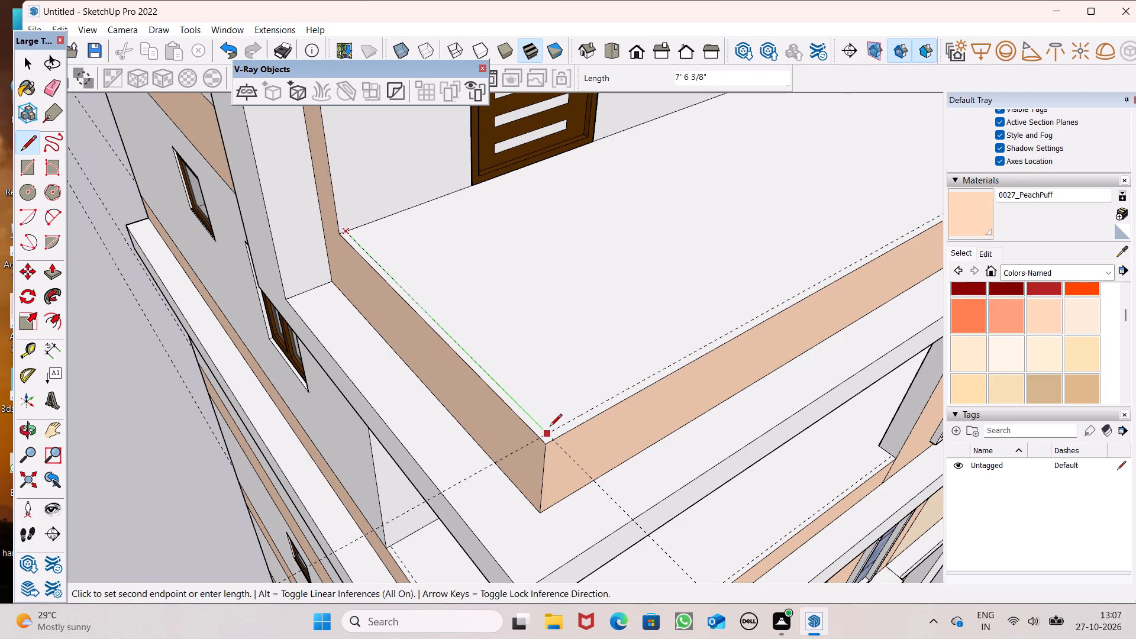
scroll(517, 415, down, 8)
scroll(793, 268, up, 7)
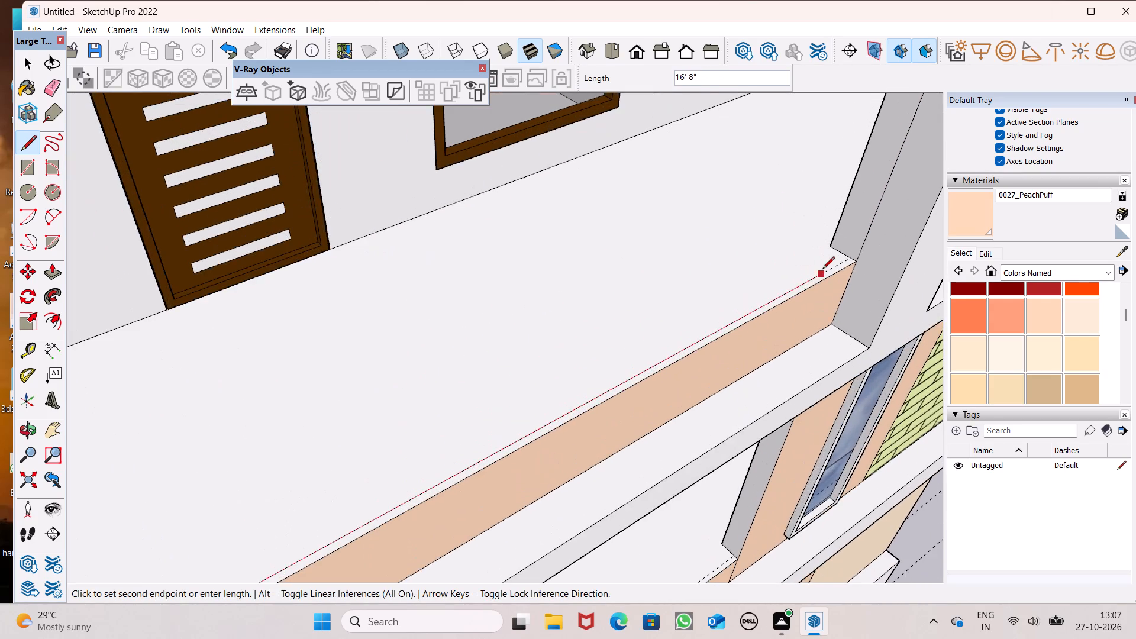
scroll(828, 268, up, 6)
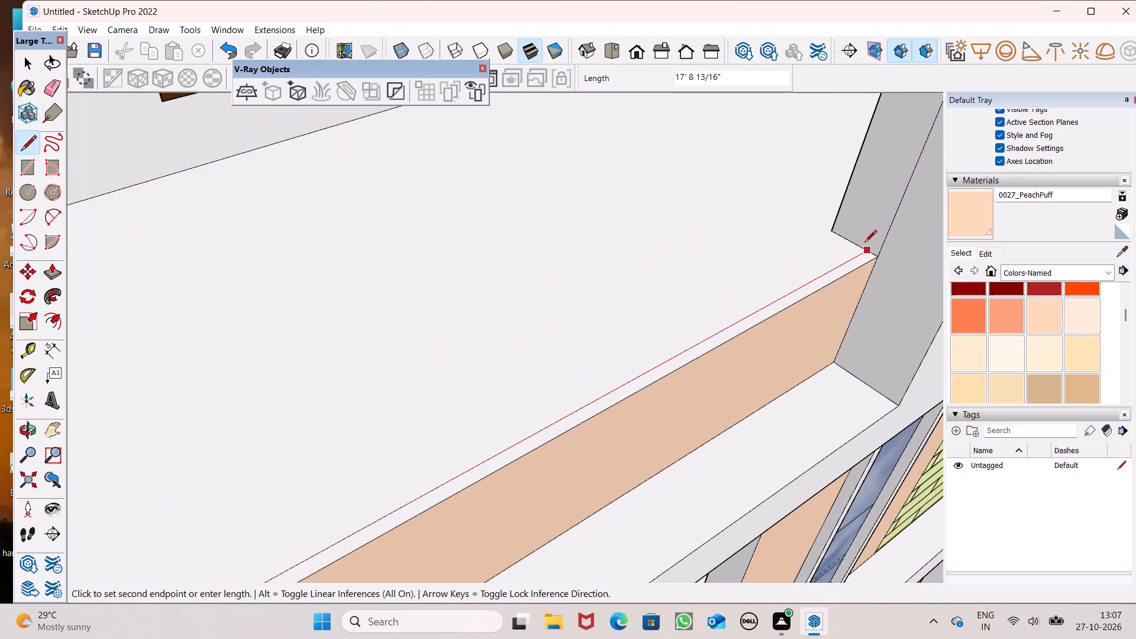
click(864, 243)
Draw lines along the fourth balcony's side and front guides, from the back wall through the guide crossing to the far pillar.
scroll(549, 178, down, 6)
scroll(612, 197, down, 6)
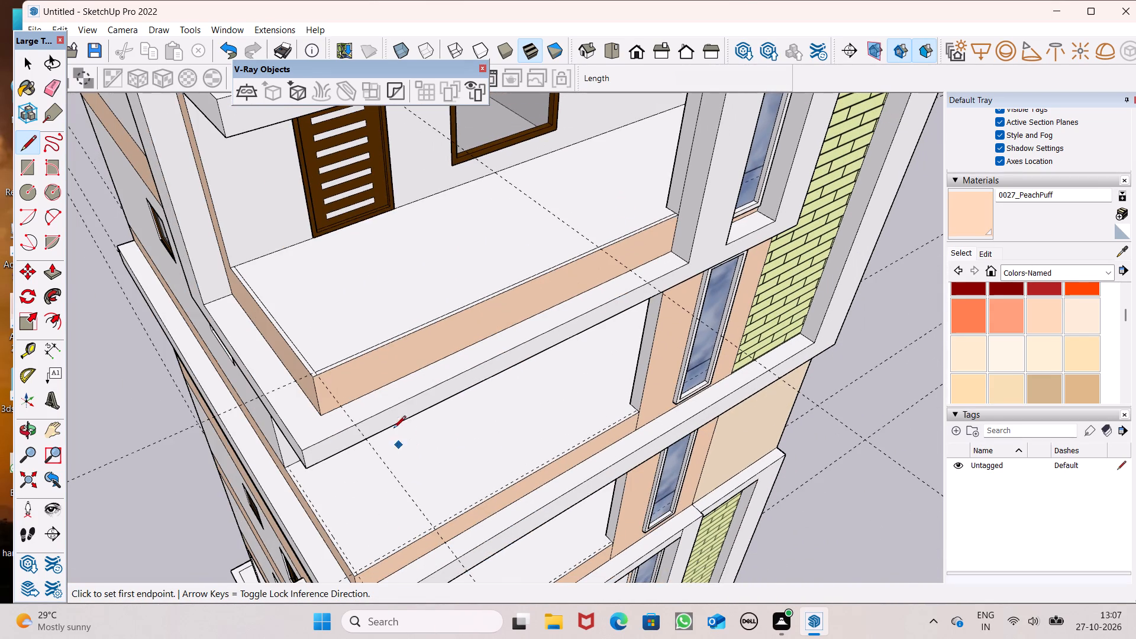
scroll(412, 343, down, 5)
scroll(389, 540, up, 7)
scroll(369, 476, up, 7)
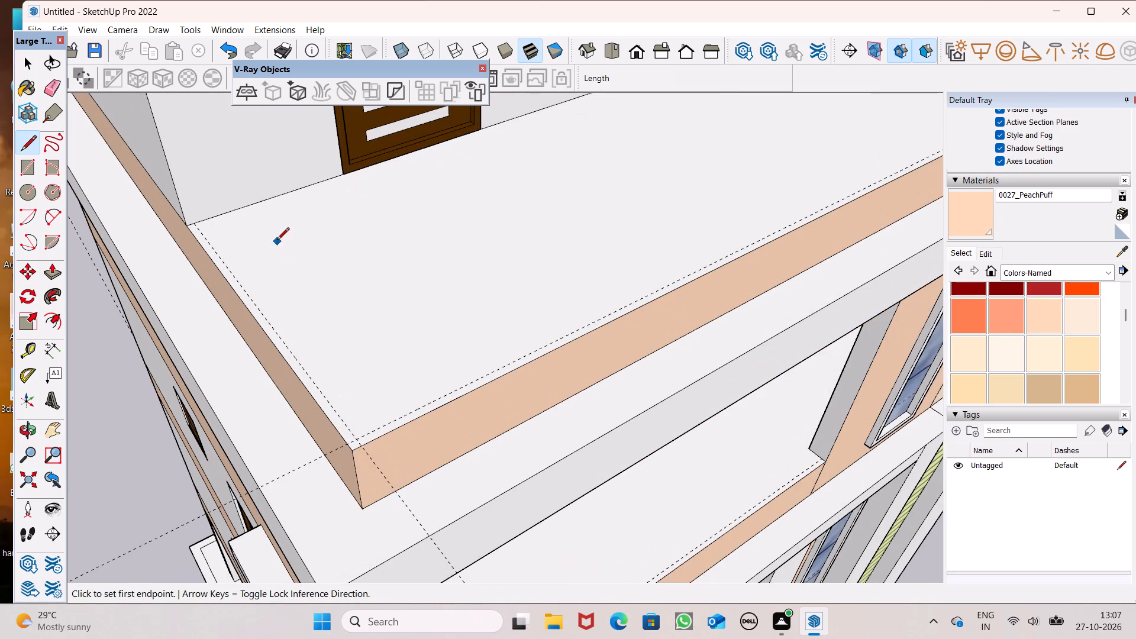
click(197, 223)
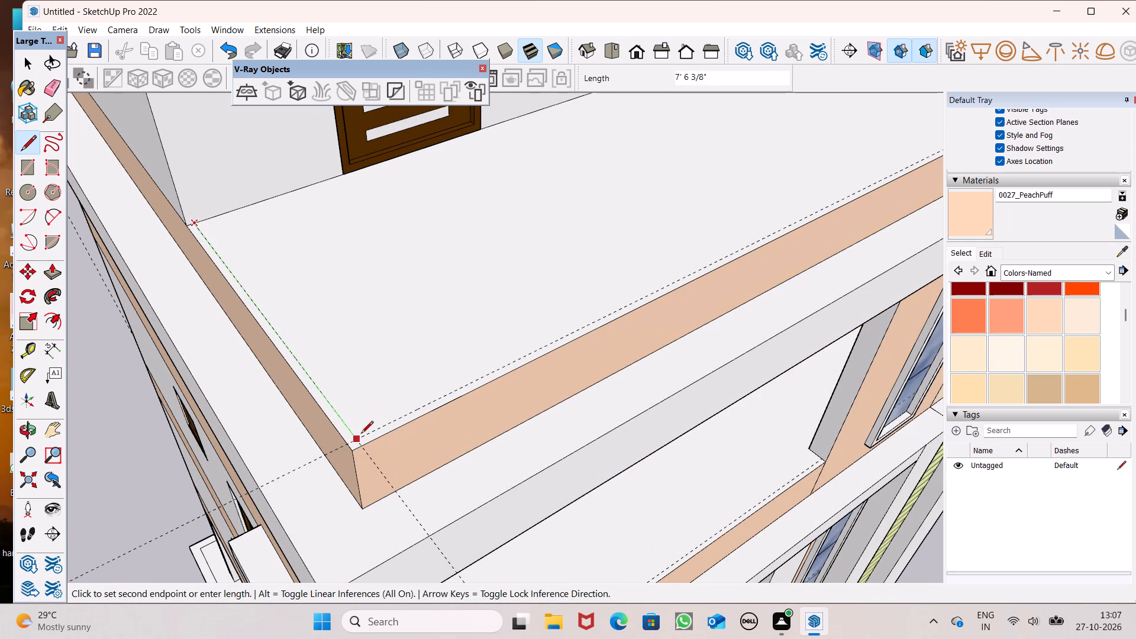
click(361, 434)
scroll(413, 395, down, 7)
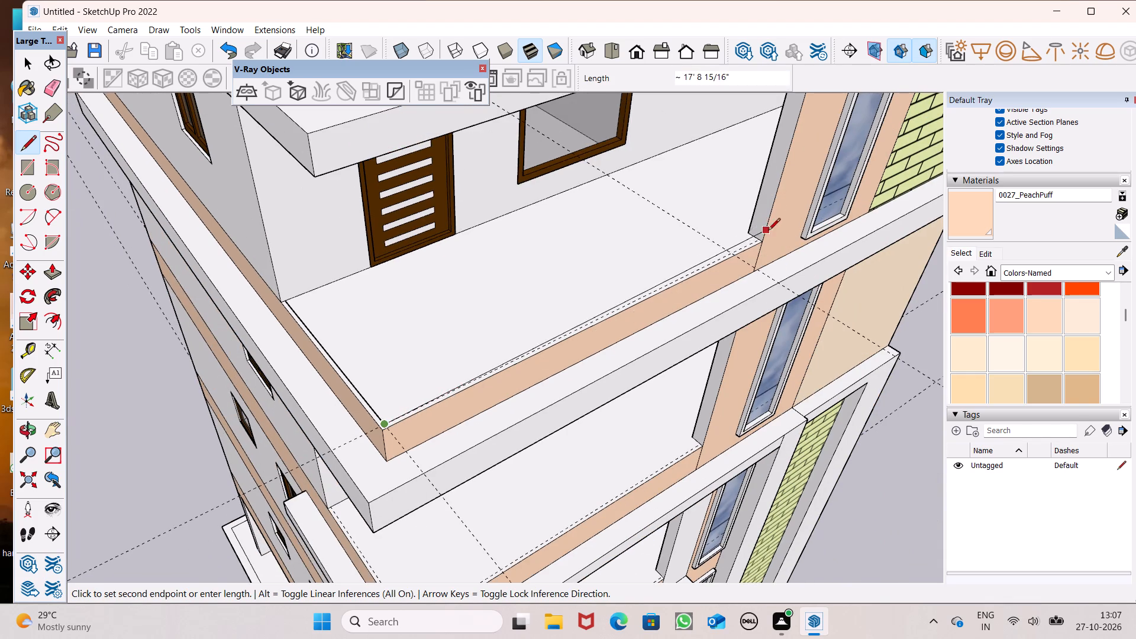
scroll(768, 231, up, 15)
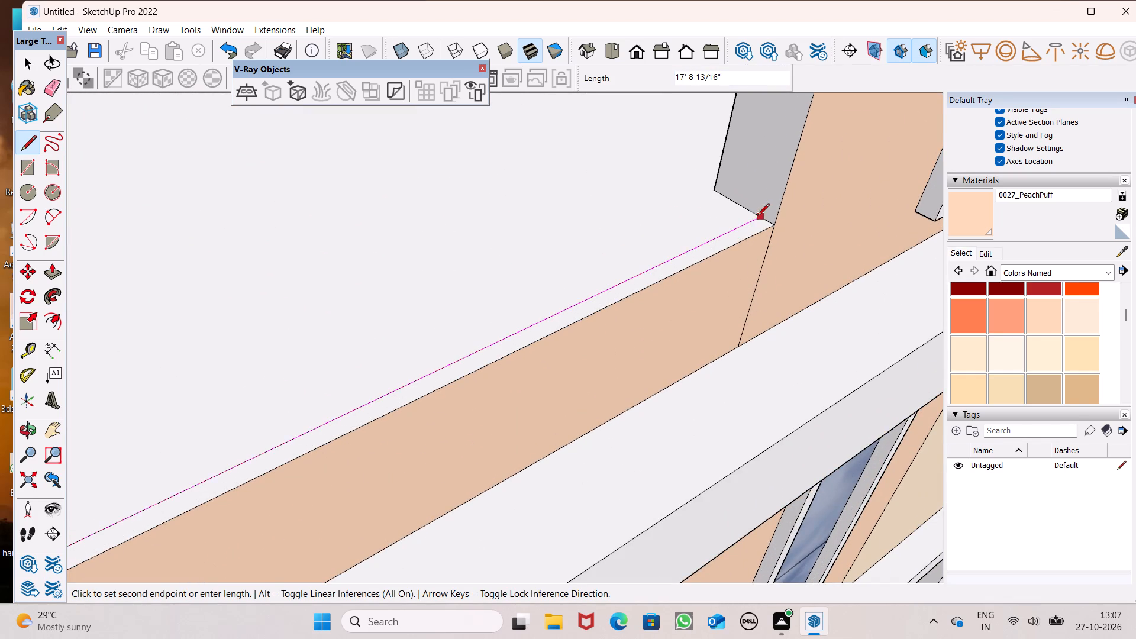
click(757, 217)
Draw lines along the third balcony's side and front guides, from the back wall through the guide crossing to the far pillar.
scroll(673, 147, down, 19)
scroll(530, 412, up, 4)
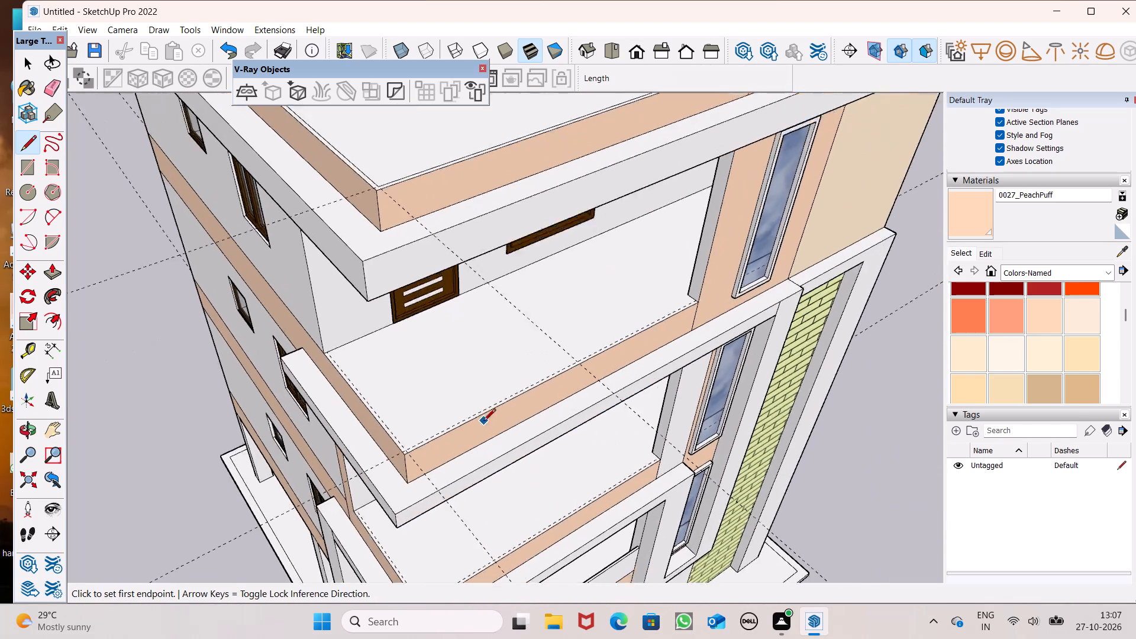
scroll(483, 422, up, 3)
scroll(383, 368, down, 3)
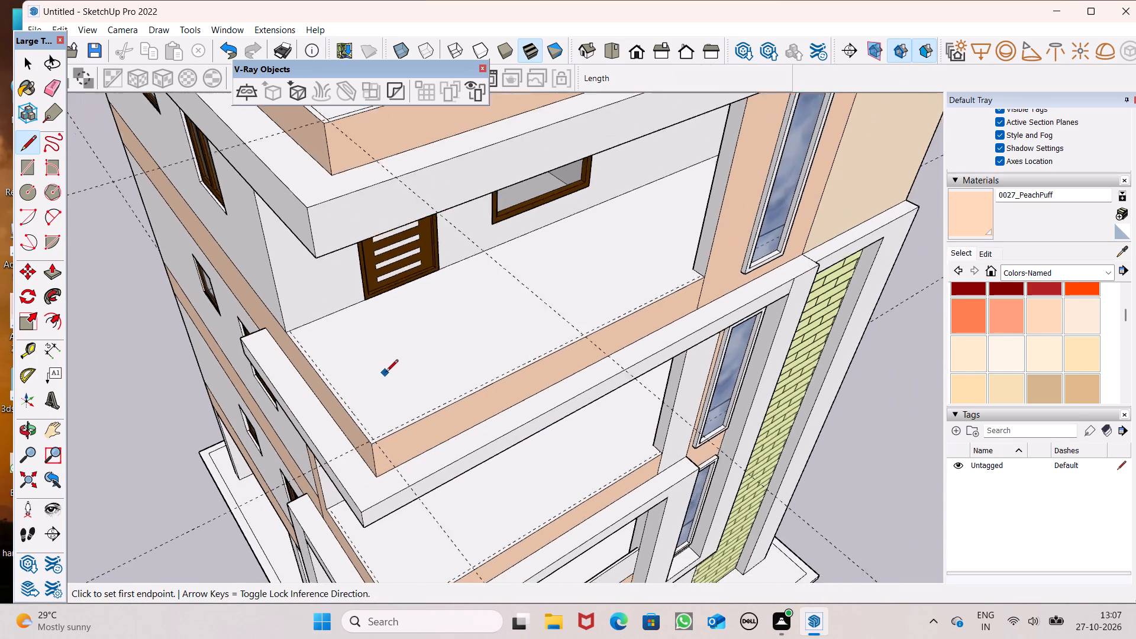
scroll(386, 373, down, 1)
scroll(375, 450, up, 6)
scroll(435, 315, up, 4)
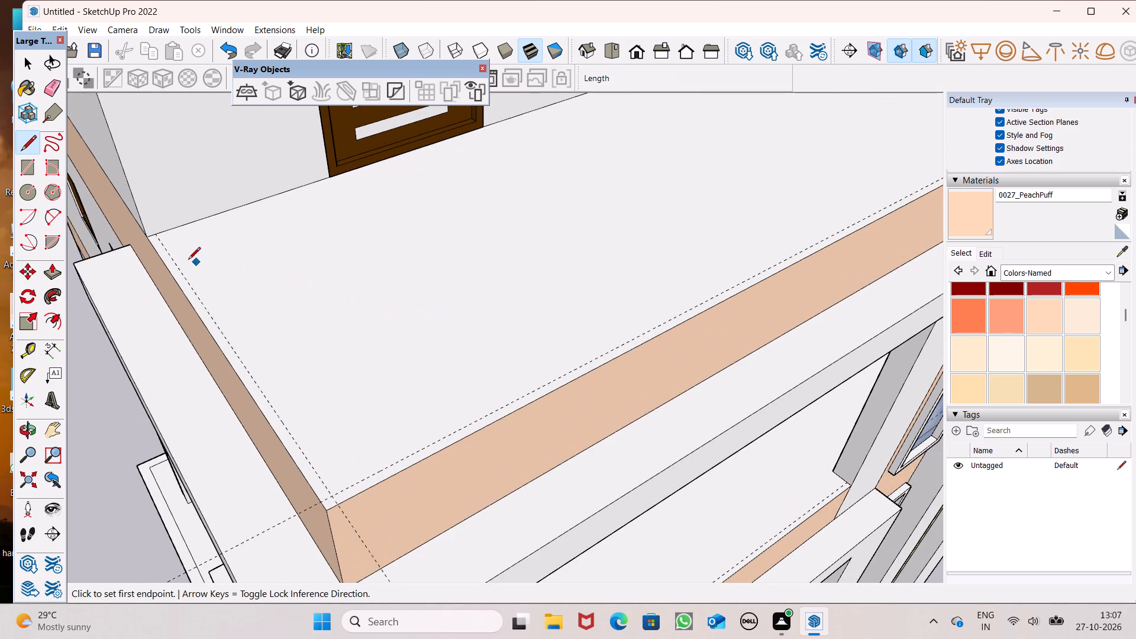
click(159, 235)
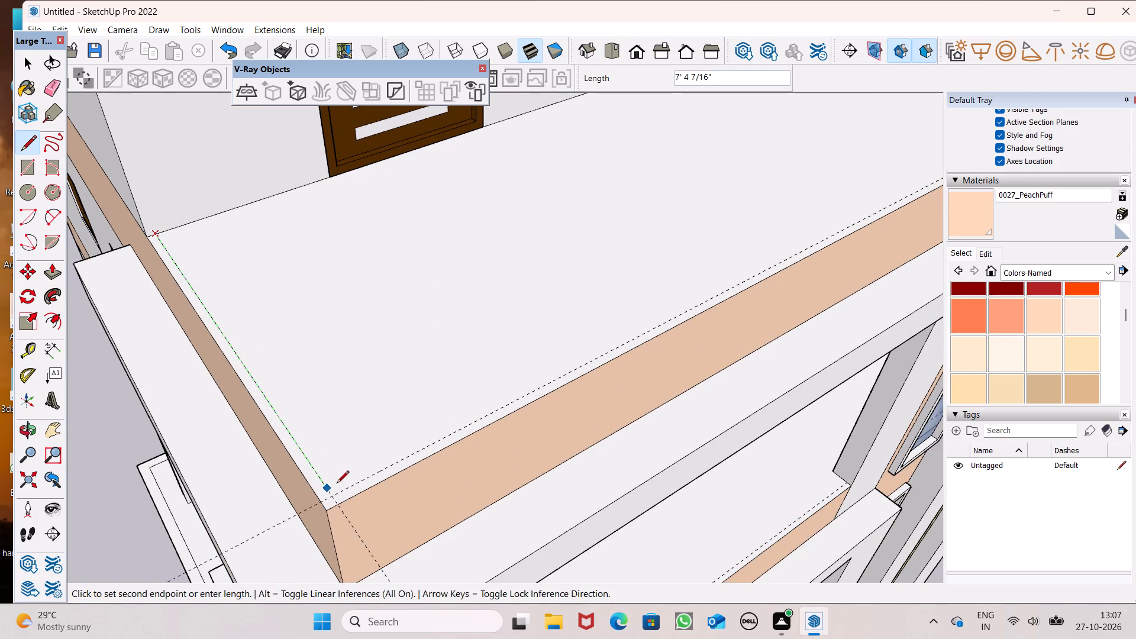
drag(337, 492, 331, 492)
scroll(435, 448, down, 7)
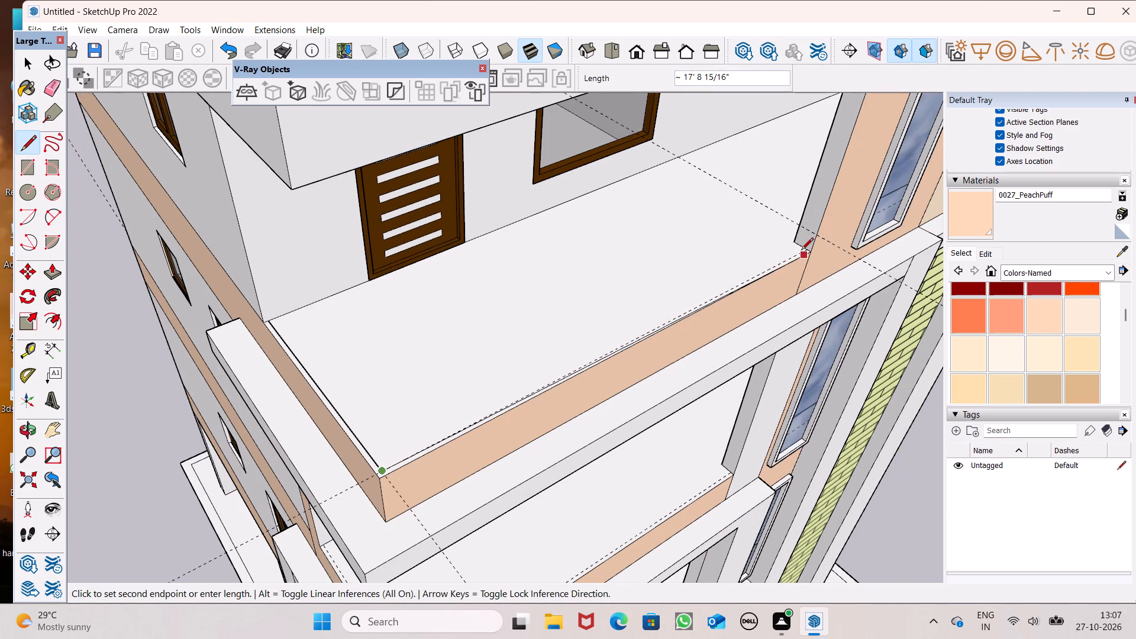
scroll(802, 255, up, 7)
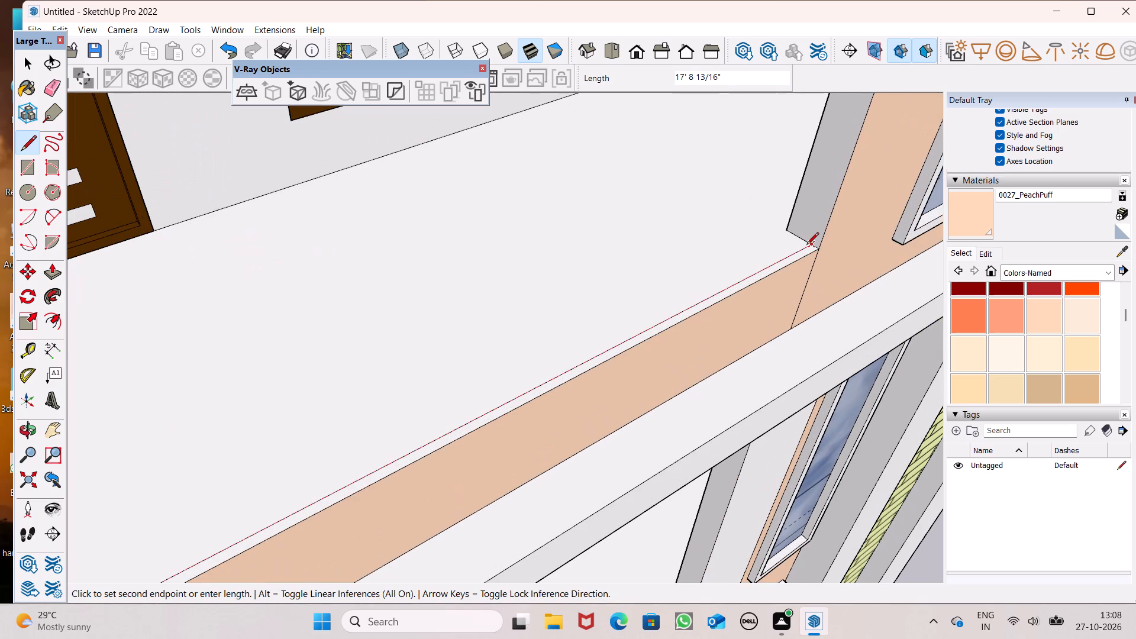
click(806, 246)
Draw lines along the second balcony's side and front guides, from the back wall through the guide crossing to the far pillar.
scroll(643, 198, down, 8)
scroll(596, 188, down, 4)
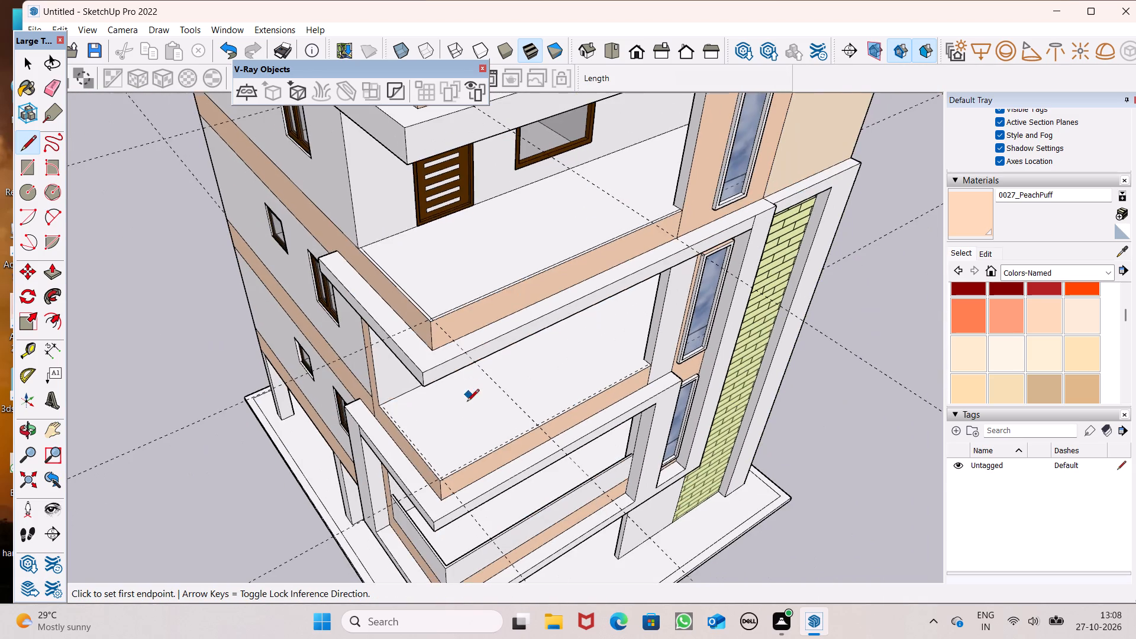
scroll(456, 431, up, 12)
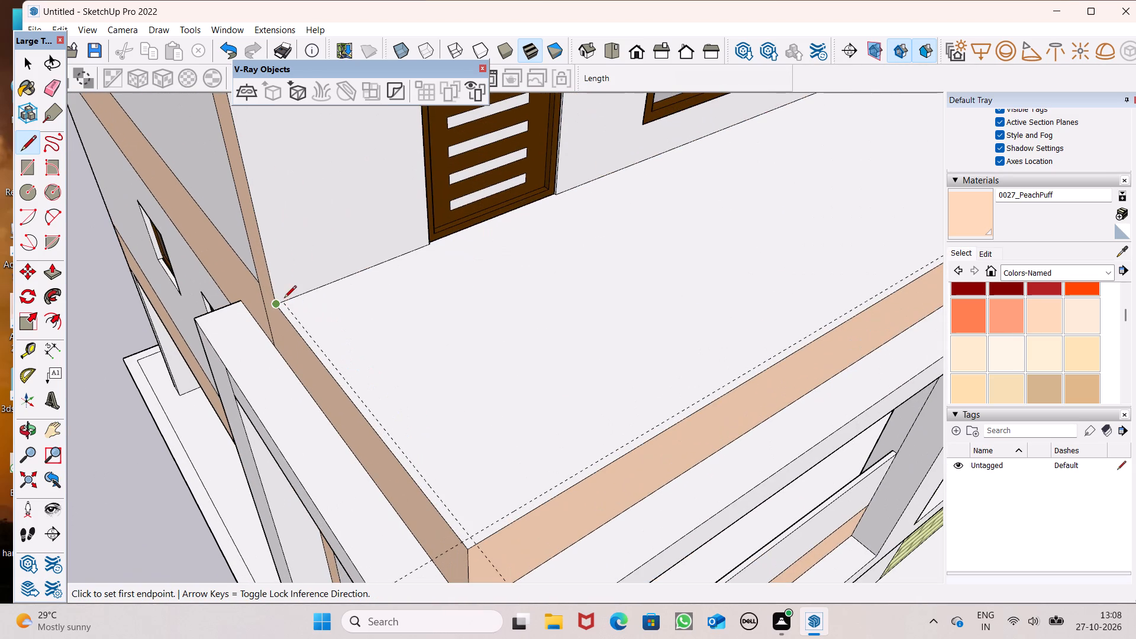
click(285, 299)
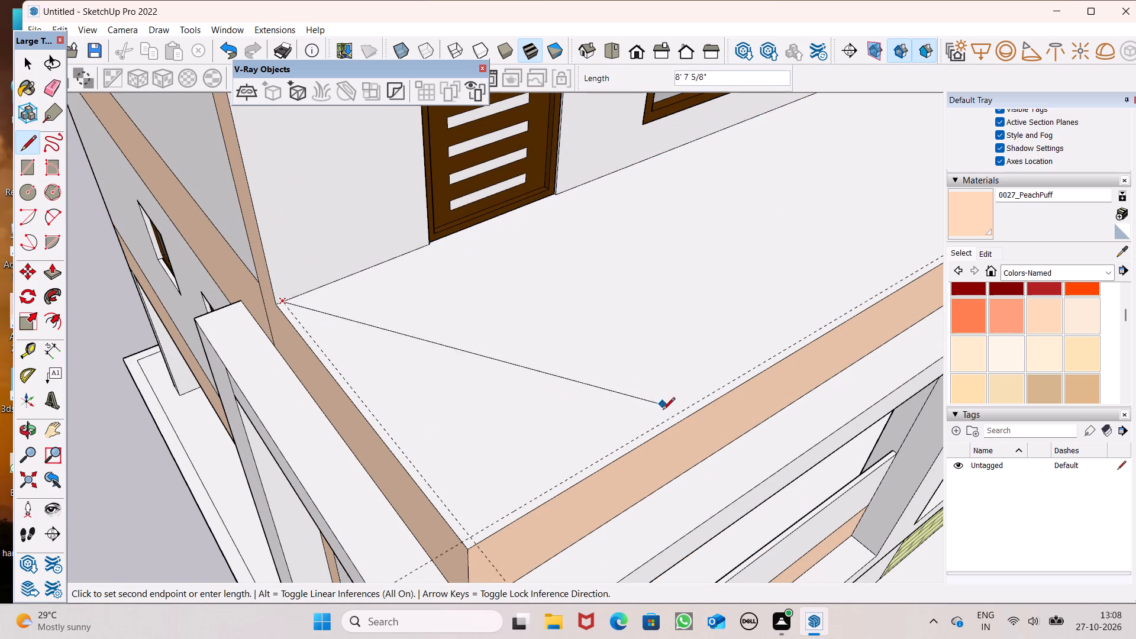
scroll(614, 444, down, 1)
scroll(562, 506, up, 5)
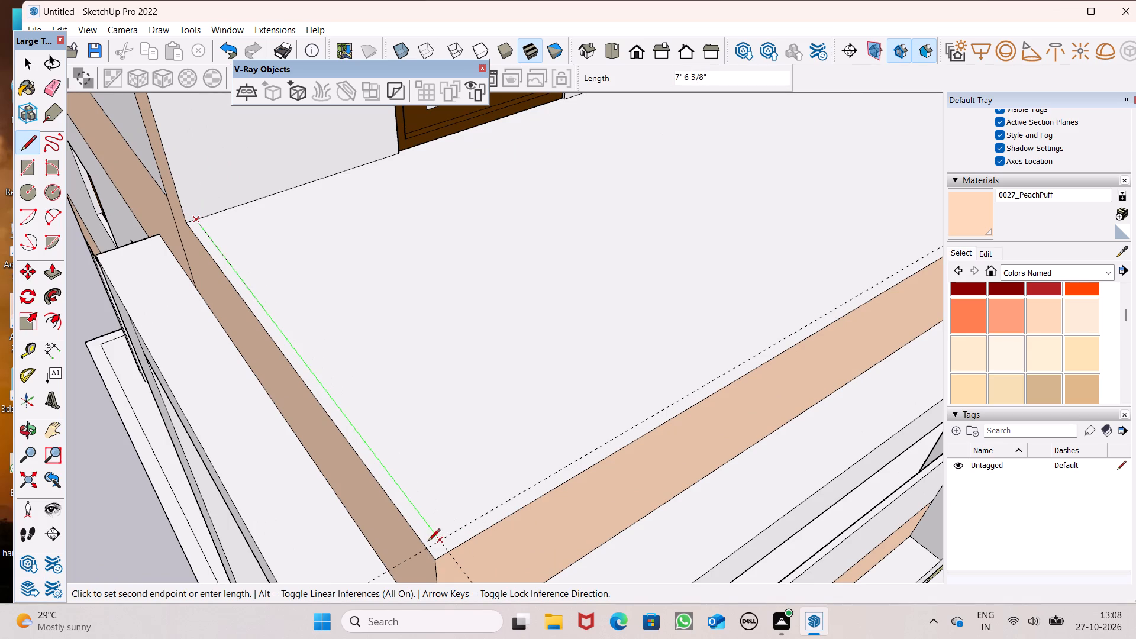
click(441, 539)
scroll(484, 476, down, 8)
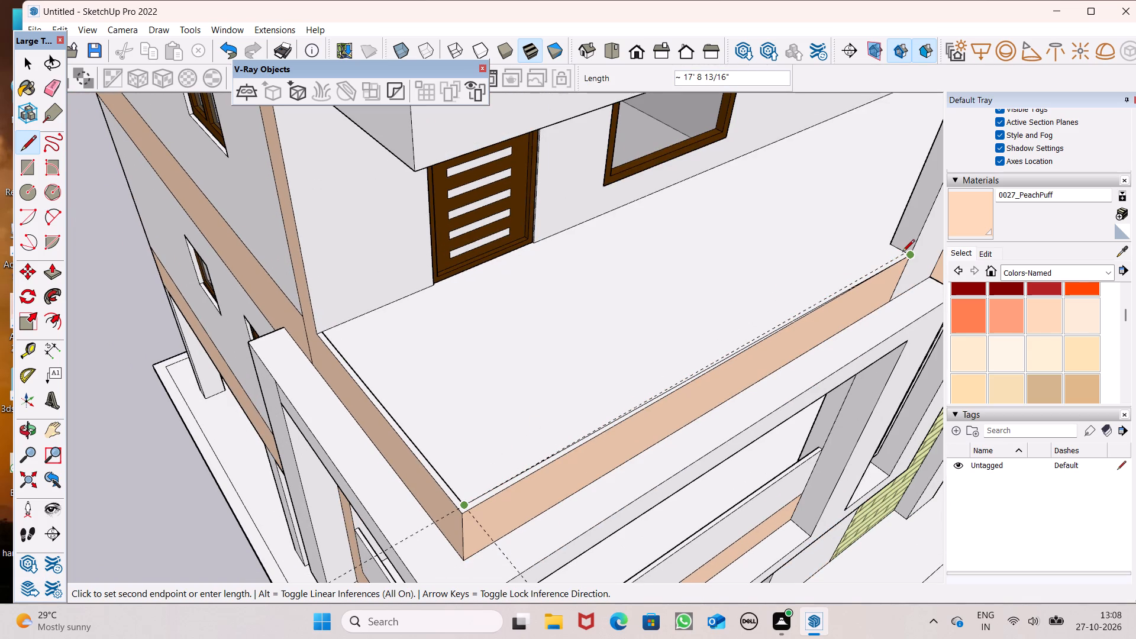
scroll(903, 255, up, 9)
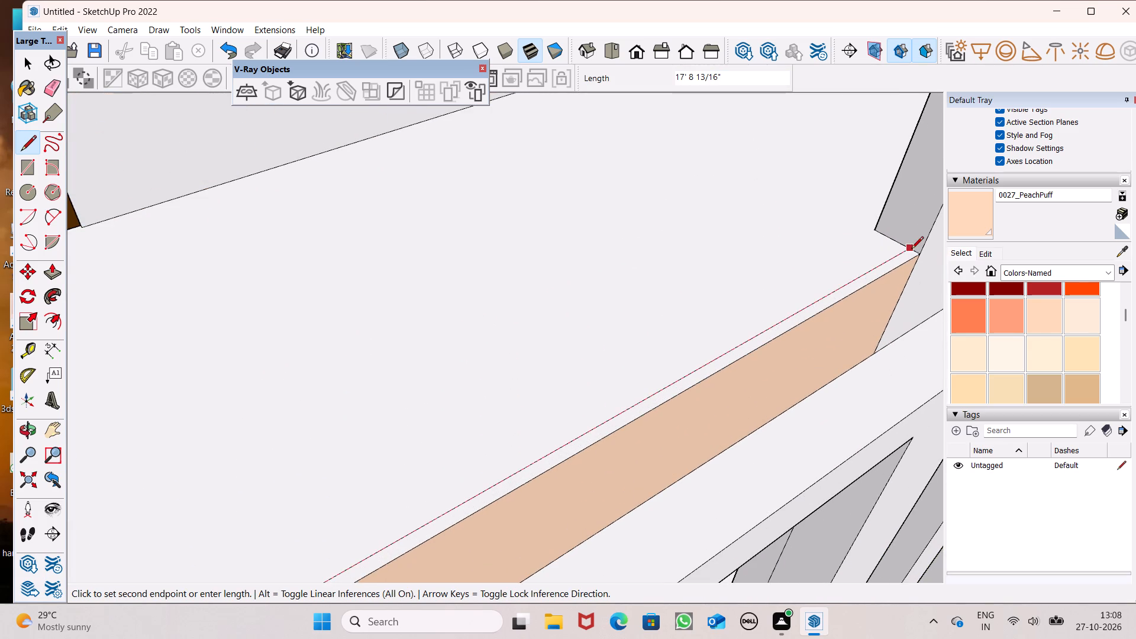
click(911, 250)
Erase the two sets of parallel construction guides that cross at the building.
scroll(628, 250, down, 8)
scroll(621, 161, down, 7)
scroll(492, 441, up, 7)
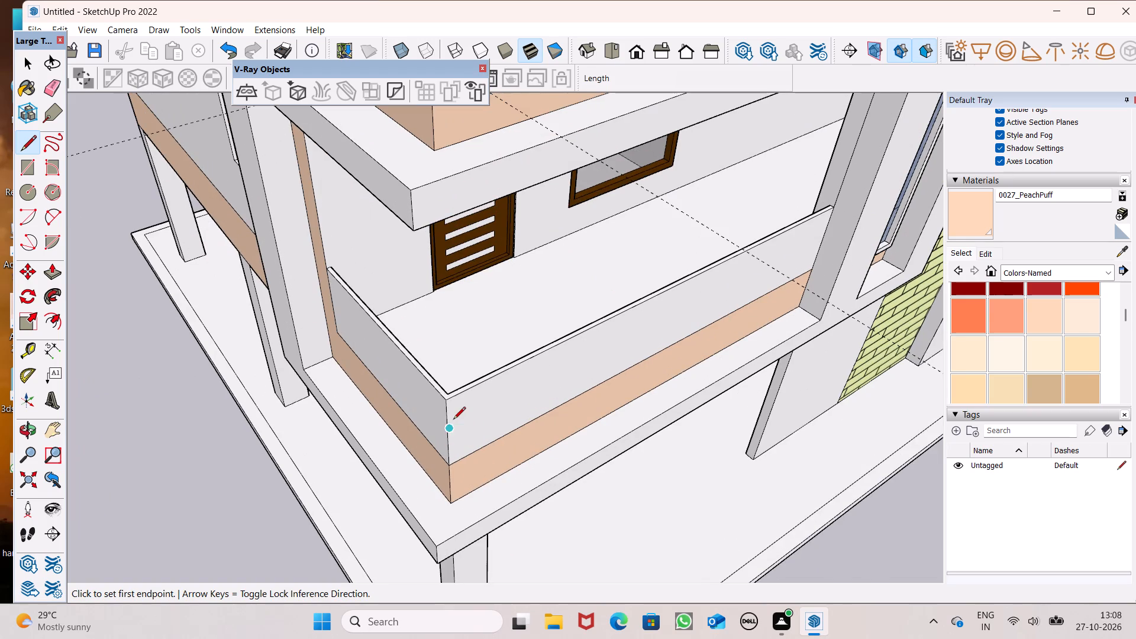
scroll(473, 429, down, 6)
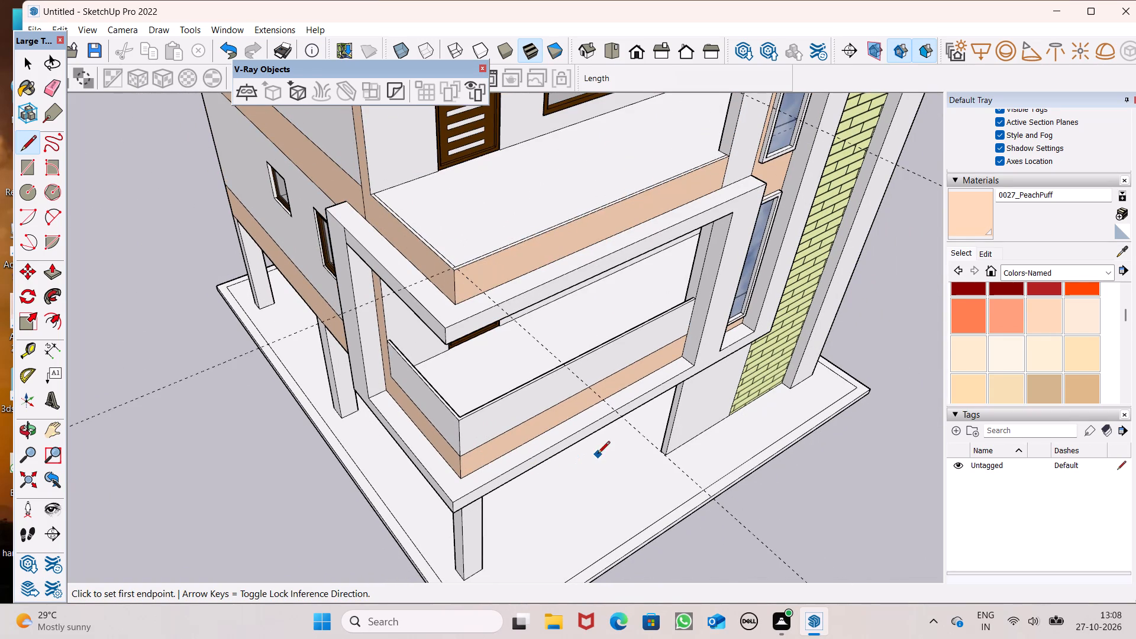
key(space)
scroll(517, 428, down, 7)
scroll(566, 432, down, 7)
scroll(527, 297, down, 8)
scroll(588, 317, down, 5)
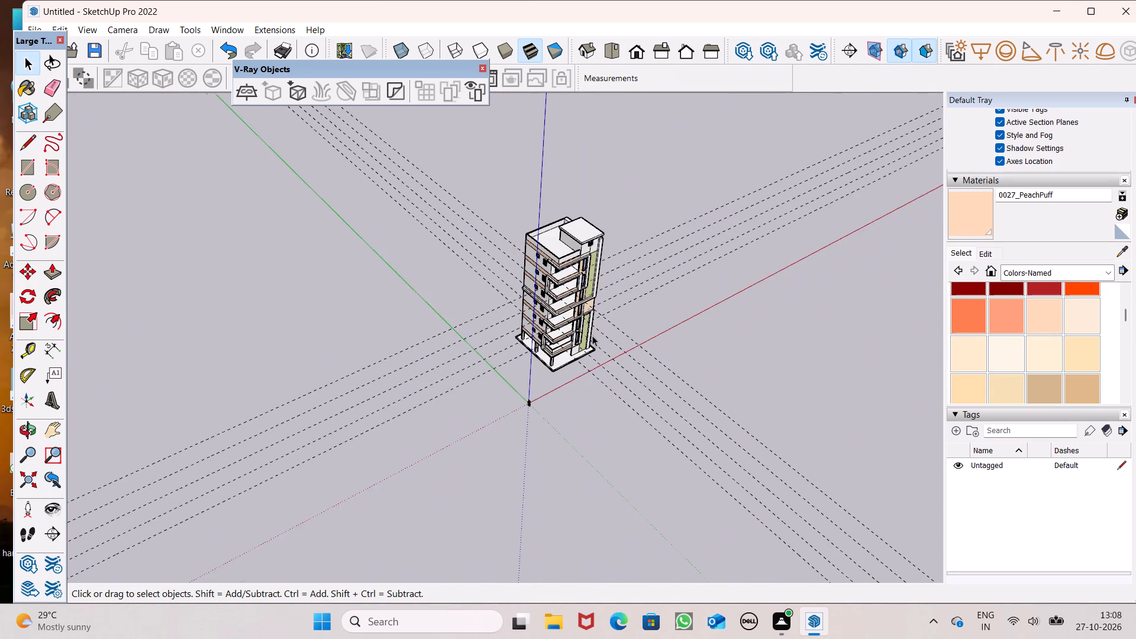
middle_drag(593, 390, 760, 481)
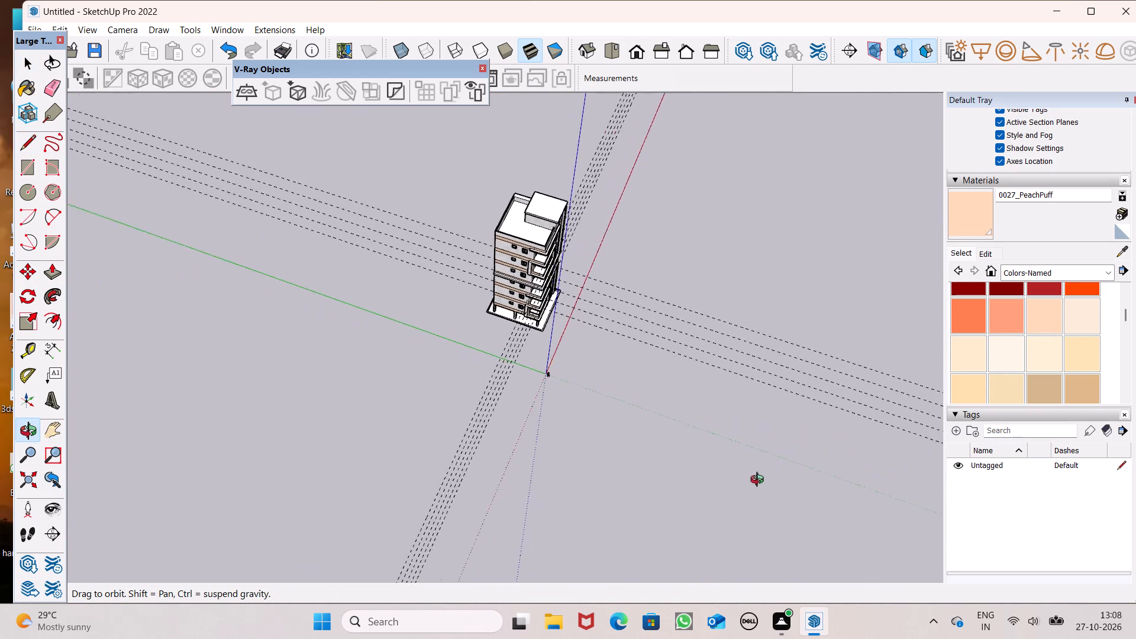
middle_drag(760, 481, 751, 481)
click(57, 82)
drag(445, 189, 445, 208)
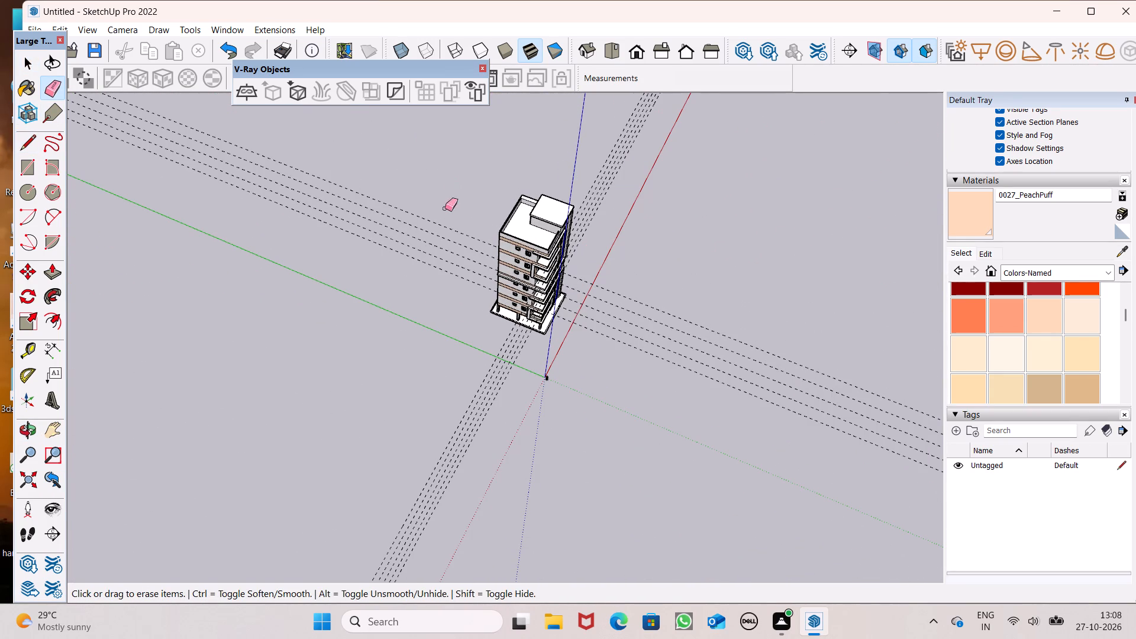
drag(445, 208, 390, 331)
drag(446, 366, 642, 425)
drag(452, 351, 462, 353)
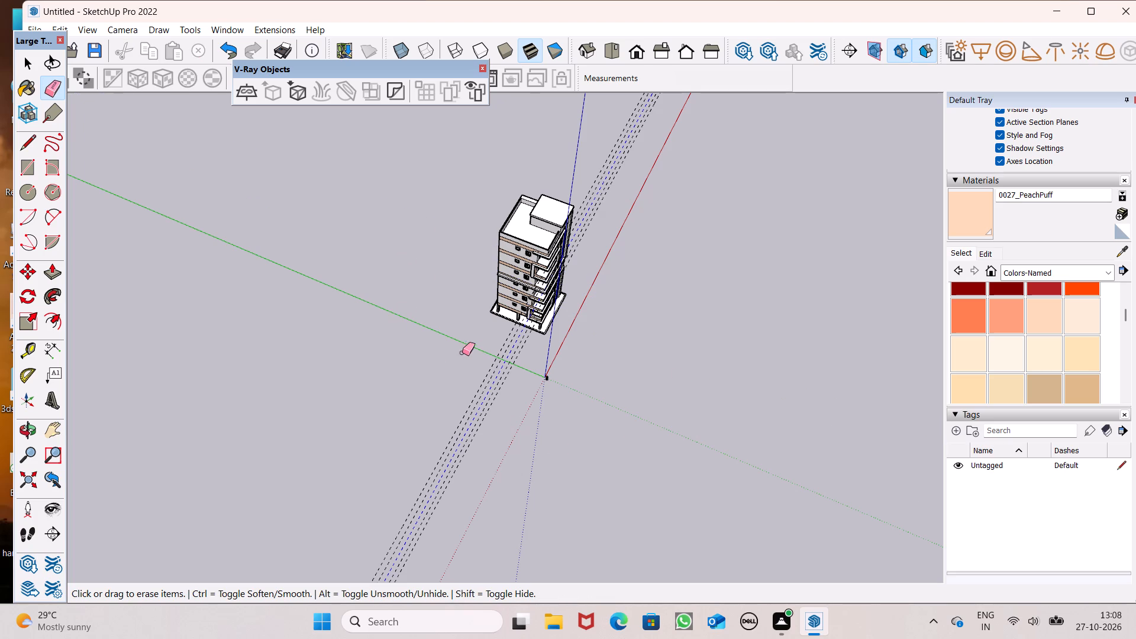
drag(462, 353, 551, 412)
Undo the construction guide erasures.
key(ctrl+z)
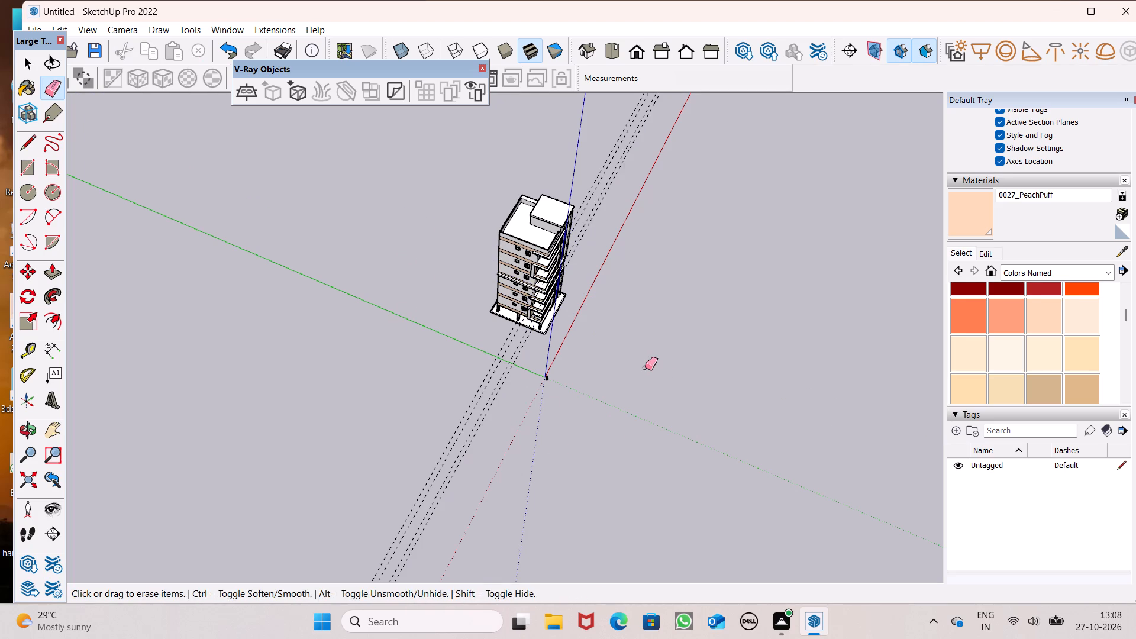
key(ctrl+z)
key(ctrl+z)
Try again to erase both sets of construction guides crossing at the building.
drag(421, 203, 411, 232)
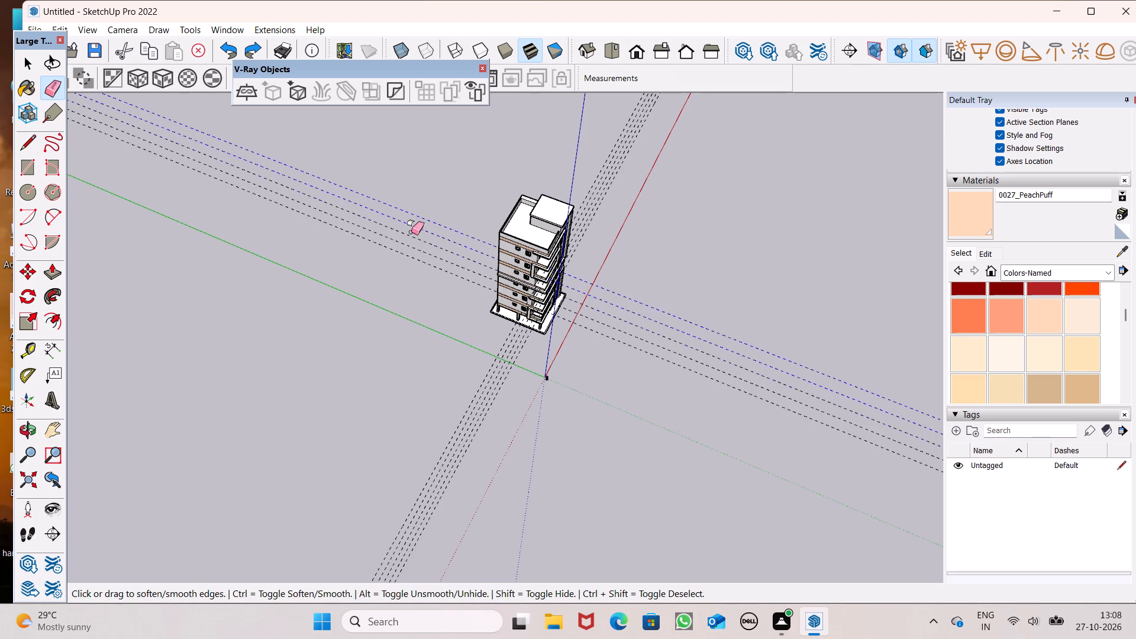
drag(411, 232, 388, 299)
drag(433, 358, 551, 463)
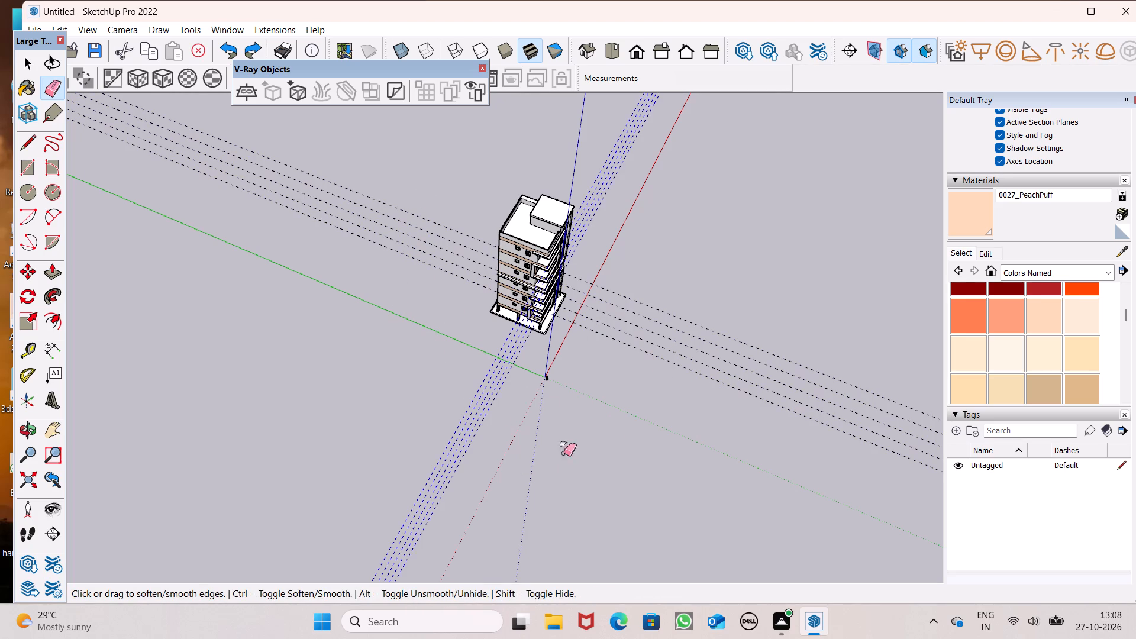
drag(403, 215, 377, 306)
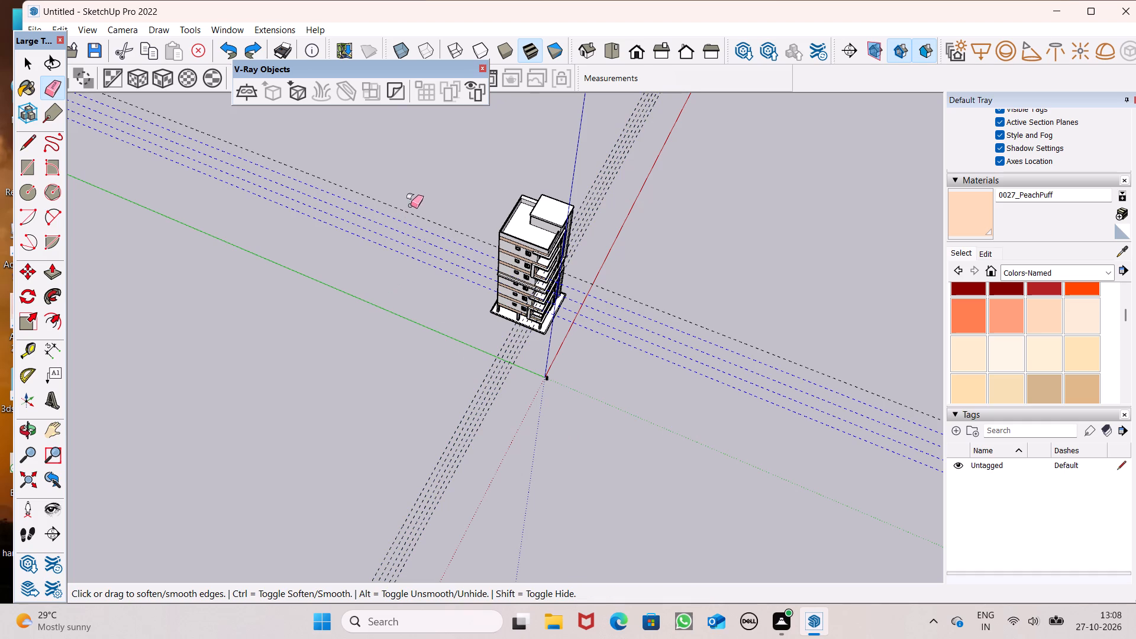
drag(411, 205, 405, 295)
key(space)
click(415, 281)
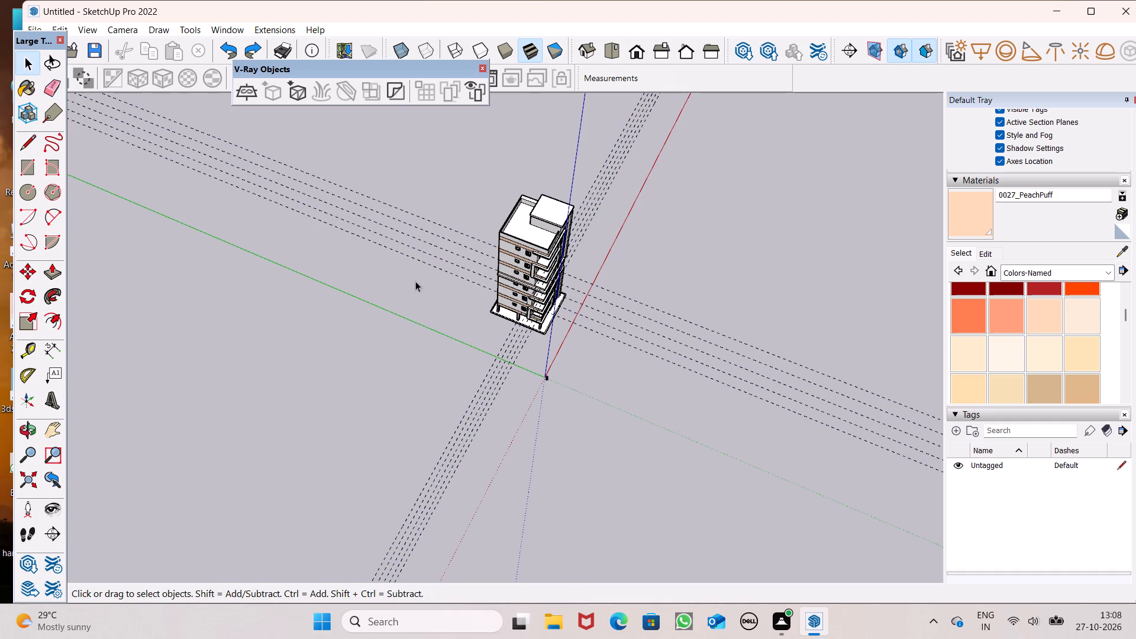
Erase both sets of parallel construction guides that cross at the building.
click(56, 88)
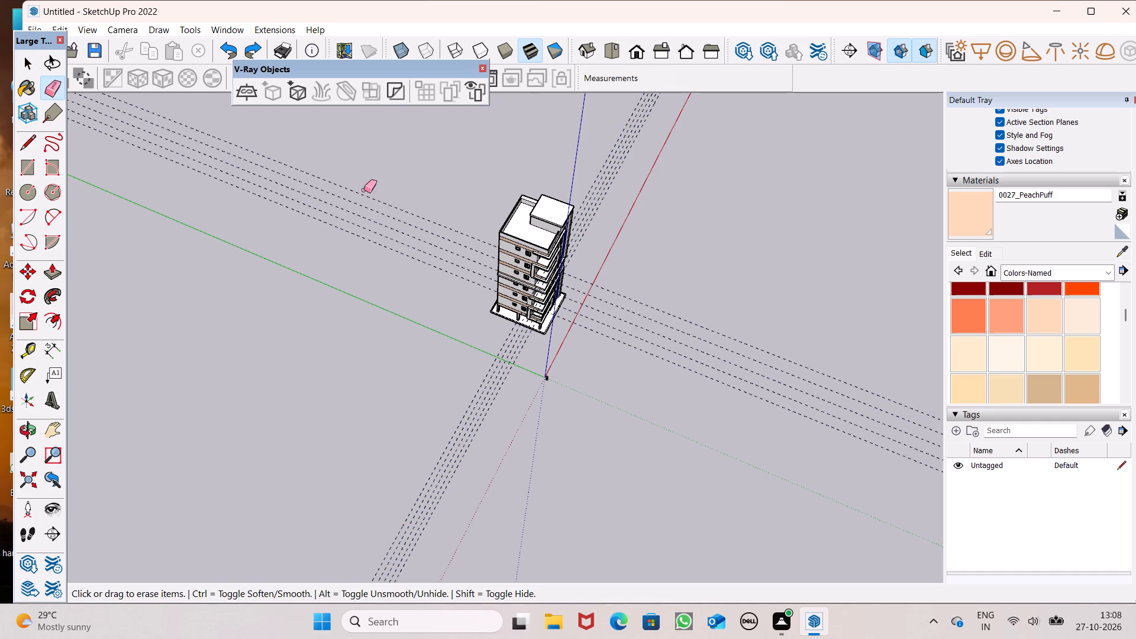
drag(367, 176, 351, 303)
drag(386, 206, 382, 270)
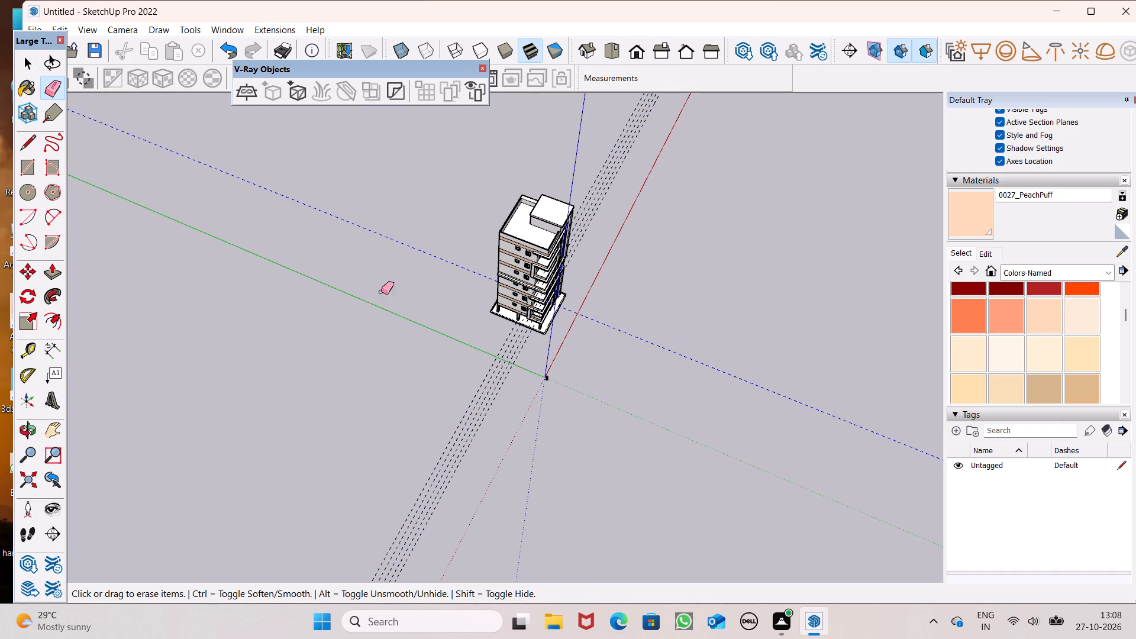
drag(417, 372, 490, 481)
drag(470, 407, 476, 428)
middle_drag(656, 375, 457, 249)
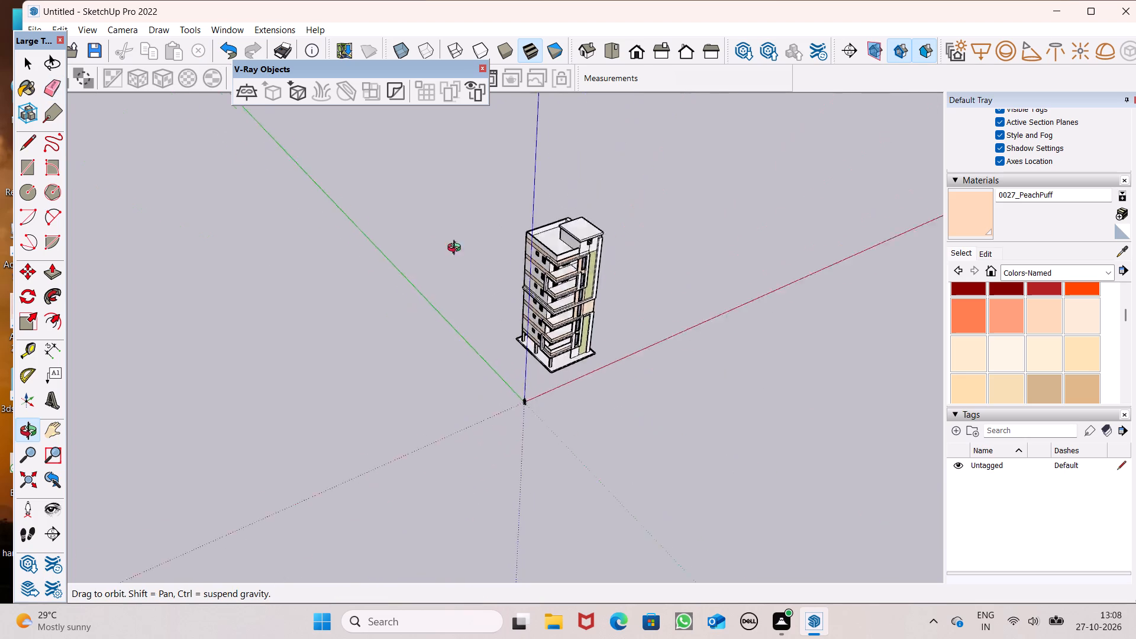
middle_drag(457, 249, 392, 199)
scroll(401, 201, up, 1)
key(space)
Push/Pull the thin edge strip of the second balcony from the bottom up 3' as a parapet.
scroll(608, 312, up, 8)
scroll(547, 325, up, 8)
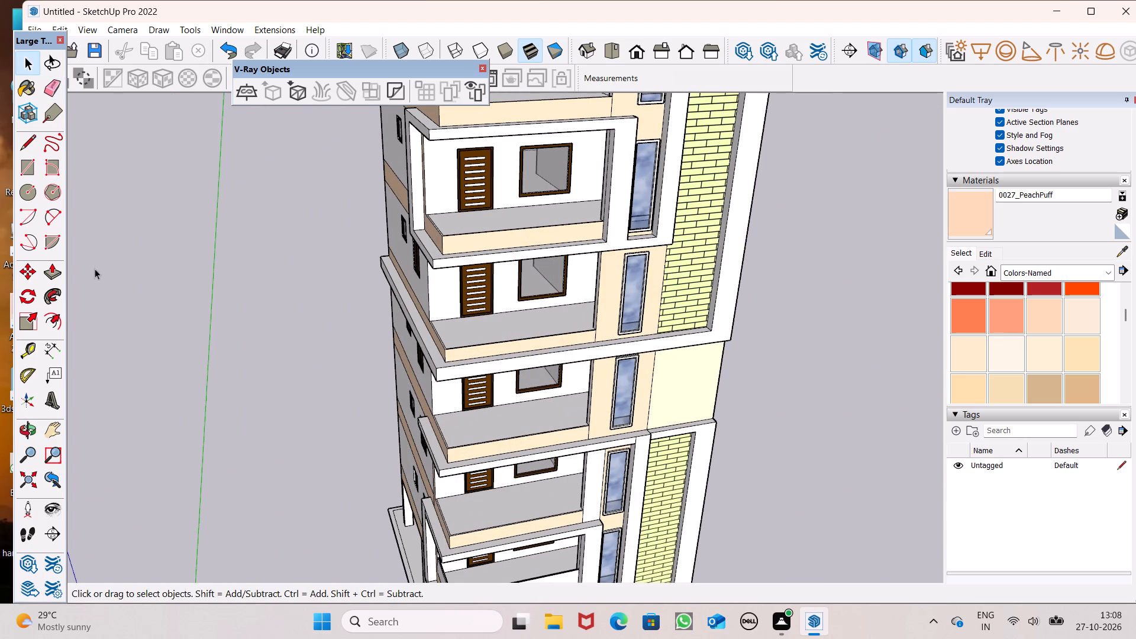
click(44, 273)
scroll(366, 409, up, 4)
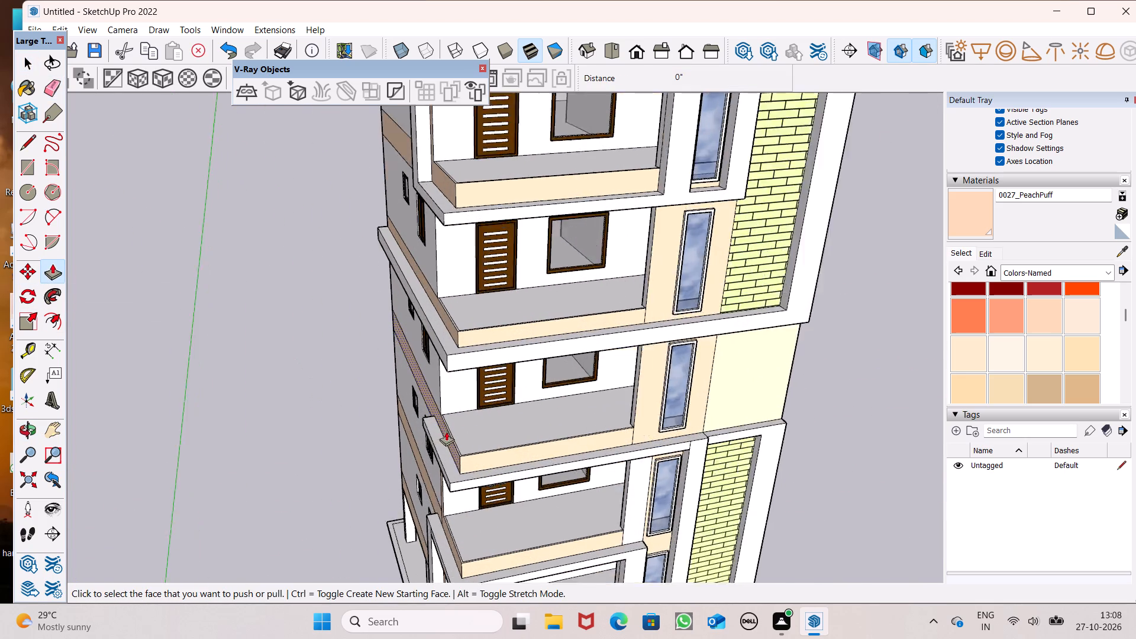
scroll(446, 431, up, 5)
scroll(496, 424, down, 12)
scroll(639, 275, down, 6)
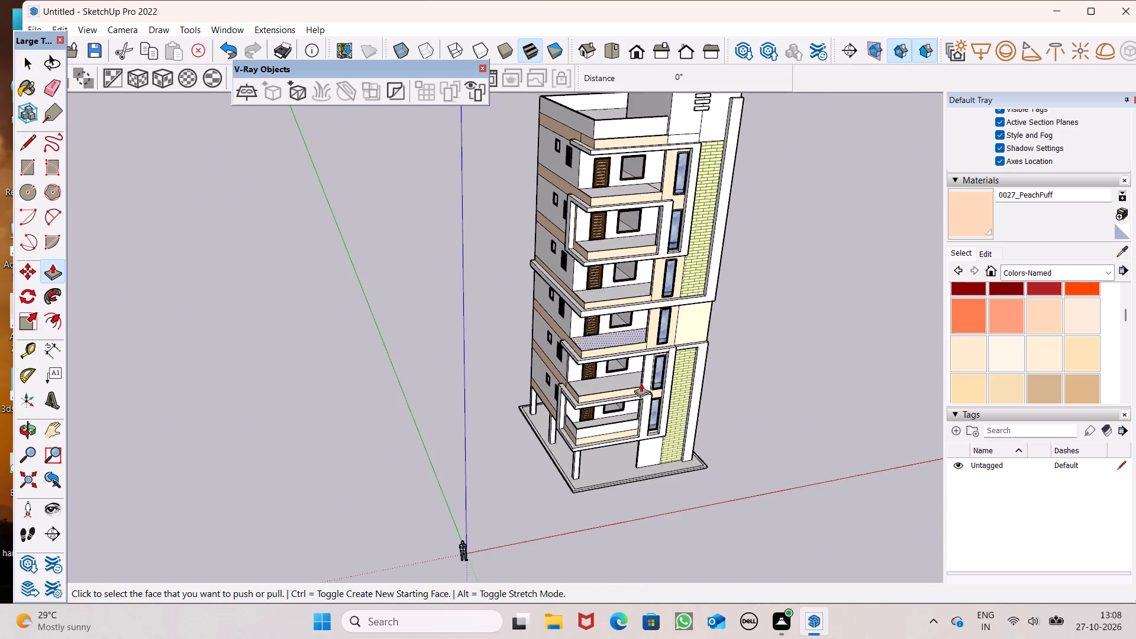
scroll(640, 421, up, 9)
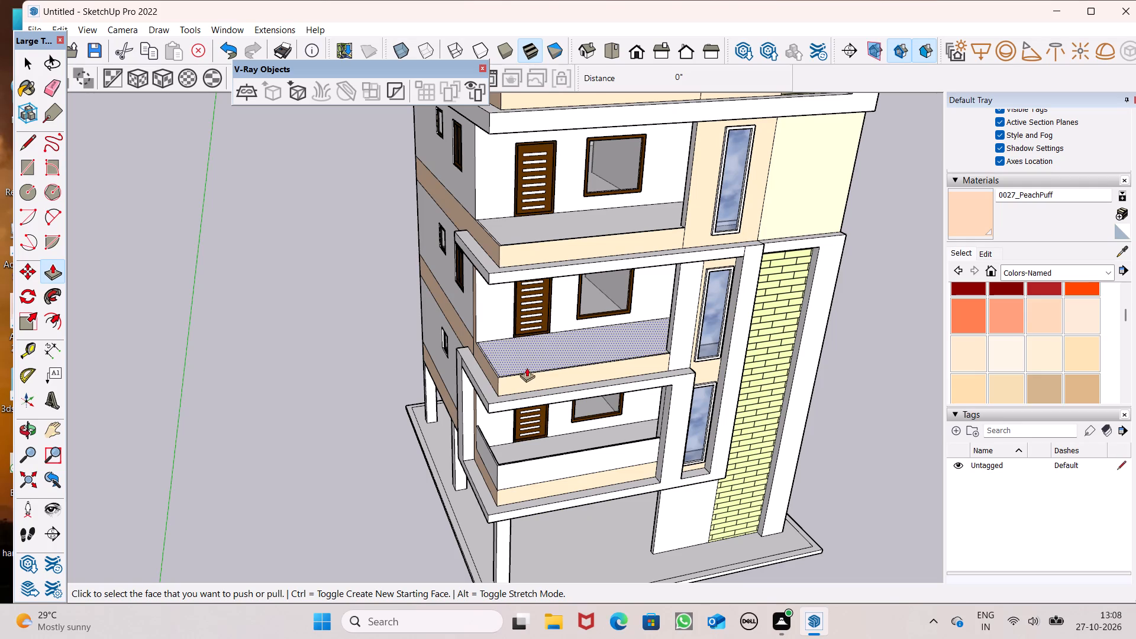
scroll(489, 505, up, 7)
scroll(572, 272, down, 5)
middle_drag(572, 272, 580, 287)
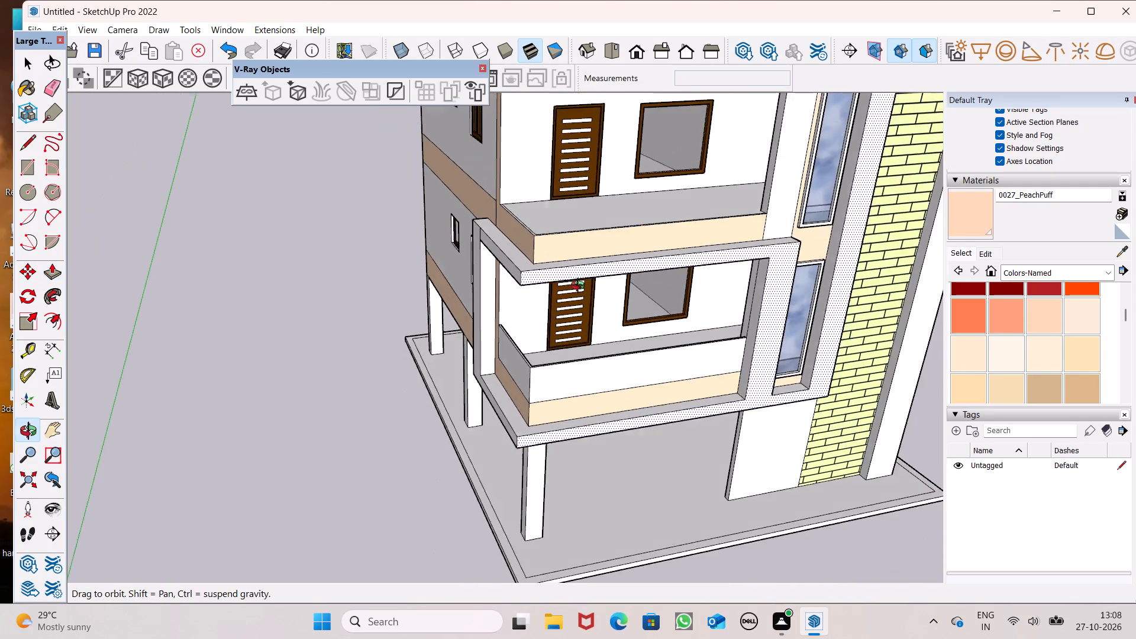
middle_drag(580, 287, 596, 374)
scroll(585, 260, up, 7)
scroll(561, 356, up, 5)
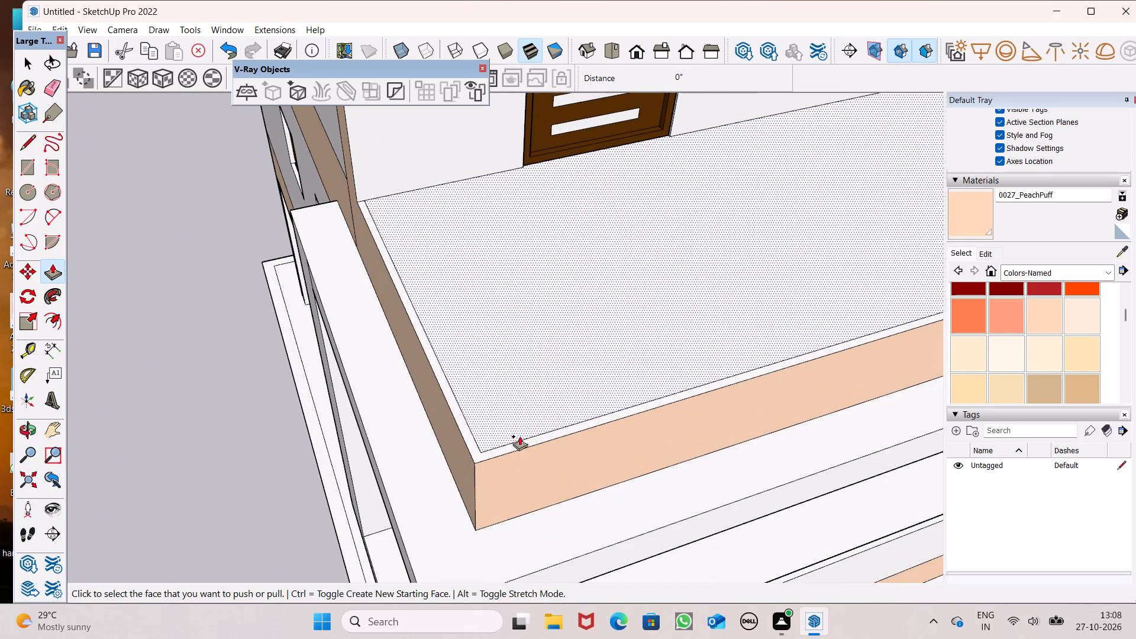
drag(483, 455, 475, 393)
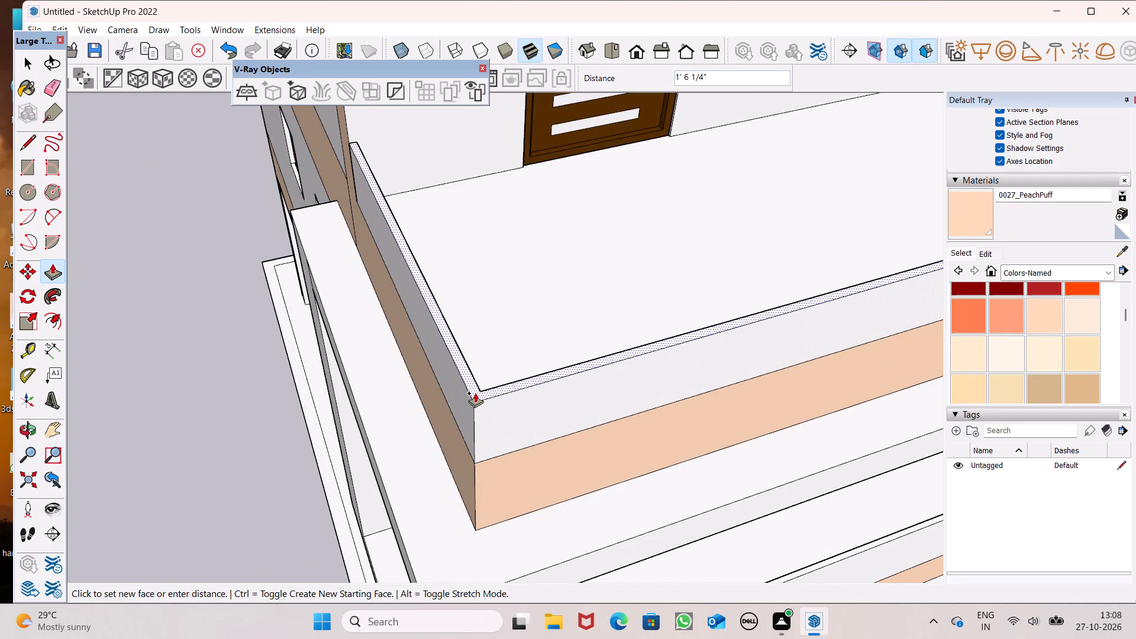
drag(475, 393, 474, 392)
key(3)
key(apostrophe)
key(Return)
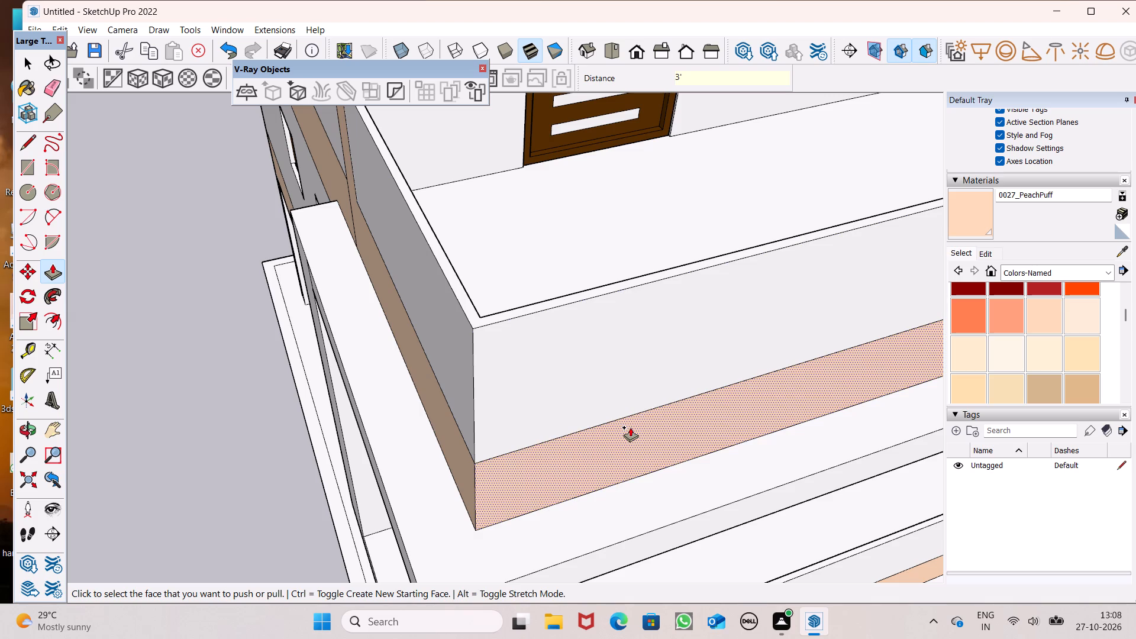
Push/Pull the thin edge strip of the third balcony from the bottom up 3' as a parapet.
scroll(594, 423, down, 14)
scroll(568, 363, up, 4)
scroll(556, 380, down, 5)
scroll(541, 293, up, 3)
scroll(564, 328, down, 2)
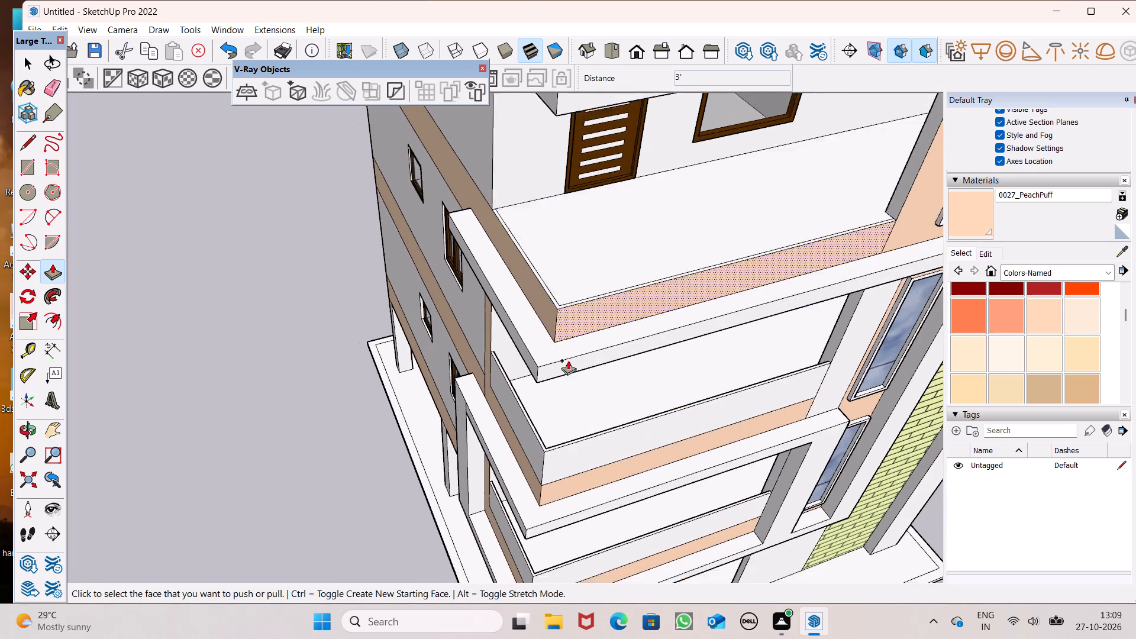
scroll(568, 360, down, 3)
scroll(574, 310, up, 14)
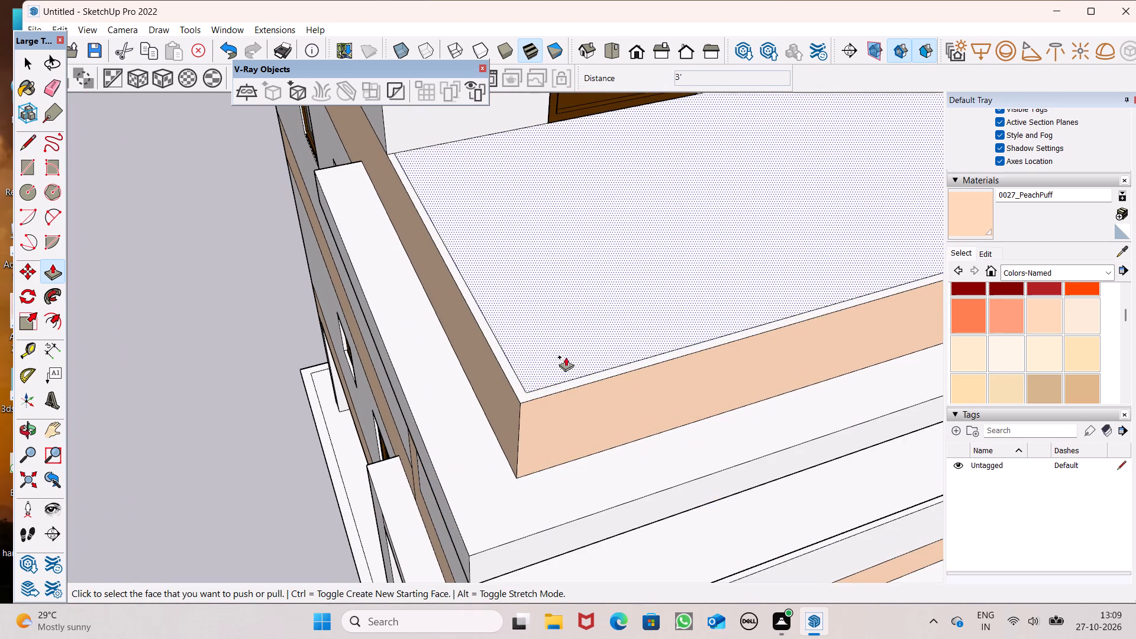
drag(522, 406, 540, 315)
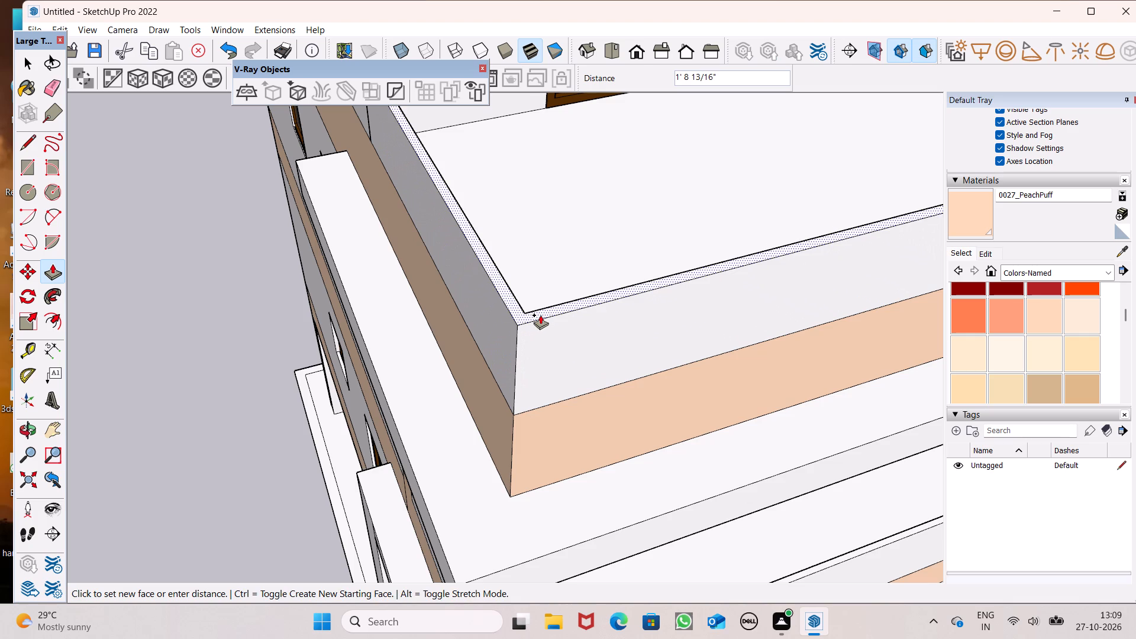
drag(540, 315, 540, 311)
text(3')
key(Return)
Push/Pull the thin edge strip of the fourth balcony from the bottom up 3' as a parapet.
scroll(548, 376, down, 8)
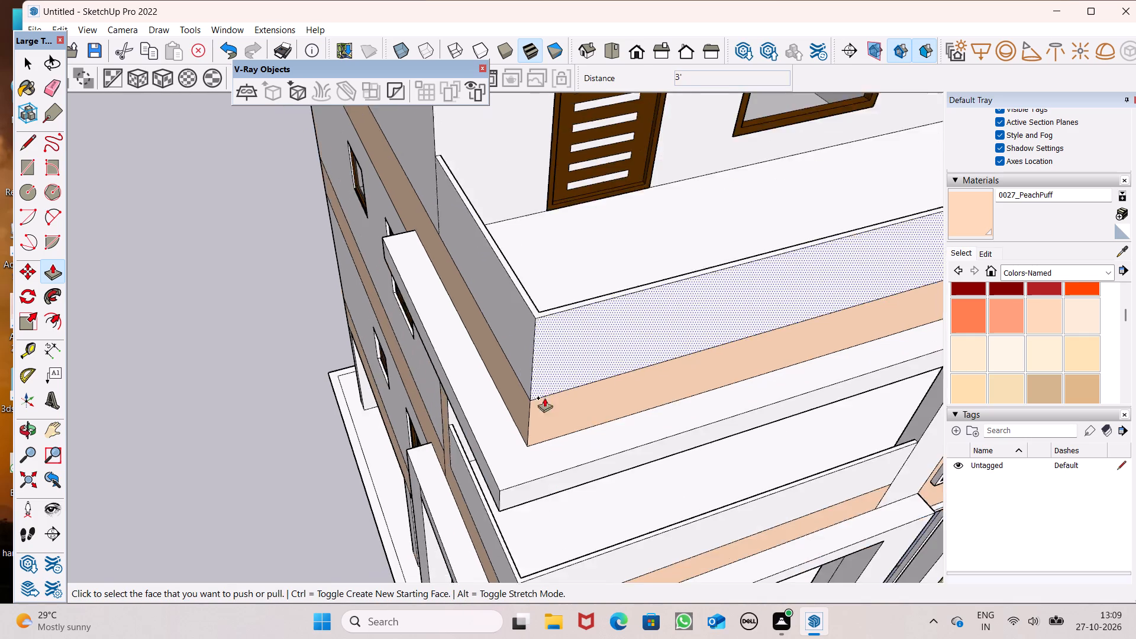
scroll(548, 343, down, 15)
scroll(566, 247, up, 12)
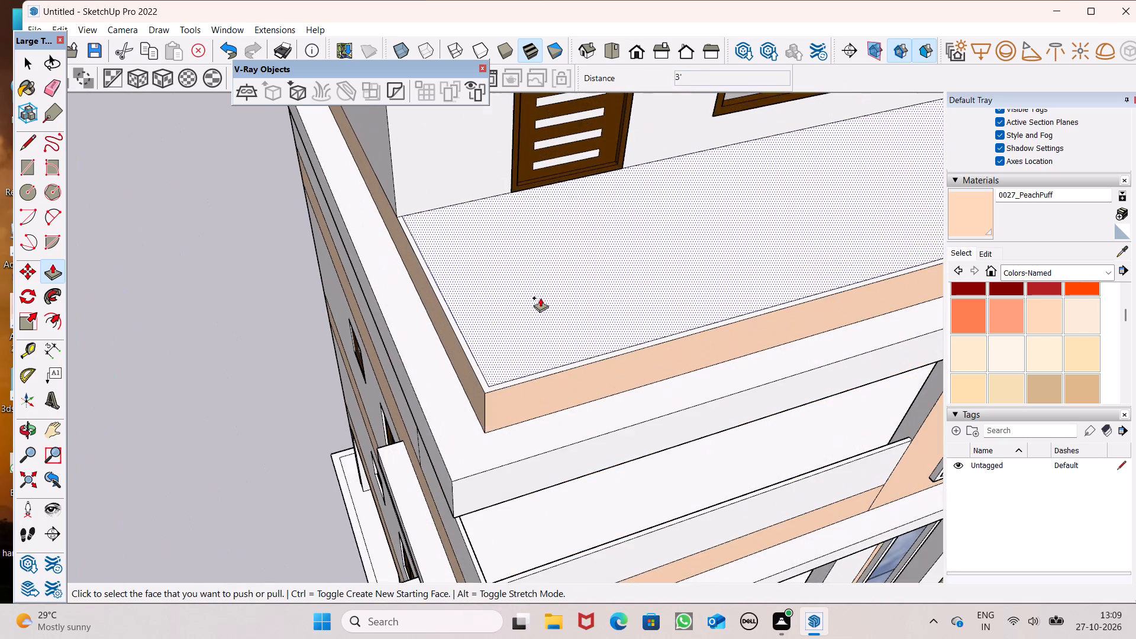
scroll(540, 298, up, 2)
drag(487, 398, 501, 289)
text(3')
key(Return)
Push/Pull the edge strip of the framed fifth balcony from the bottom up 3' as a parapet.
scroll(508, 472, down, 16)
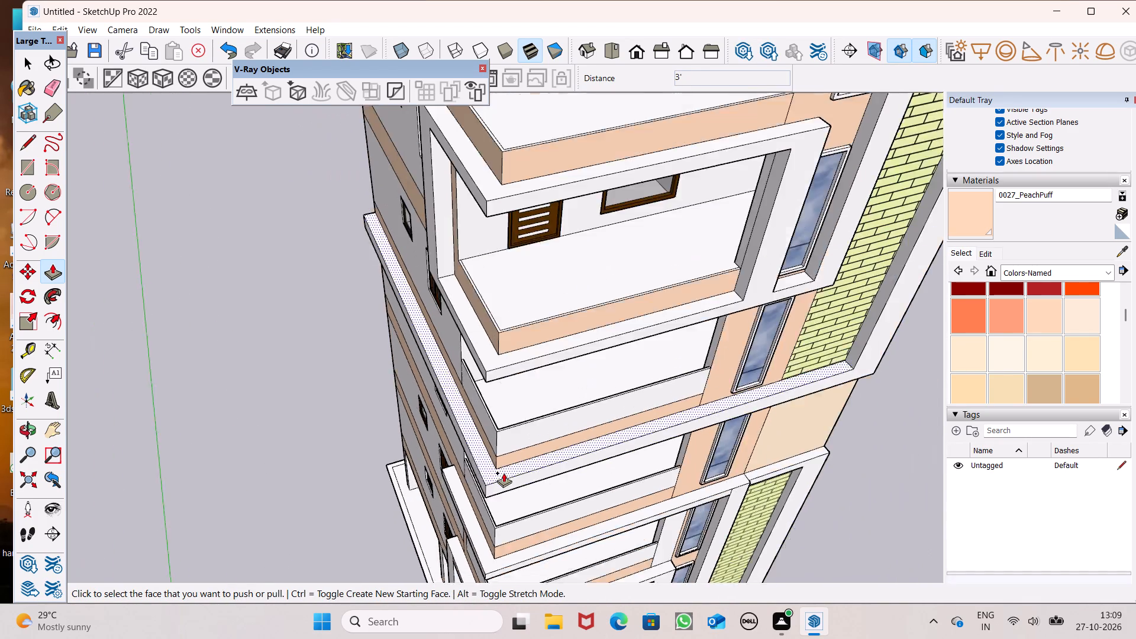
scroll(522, 316, up, 13)
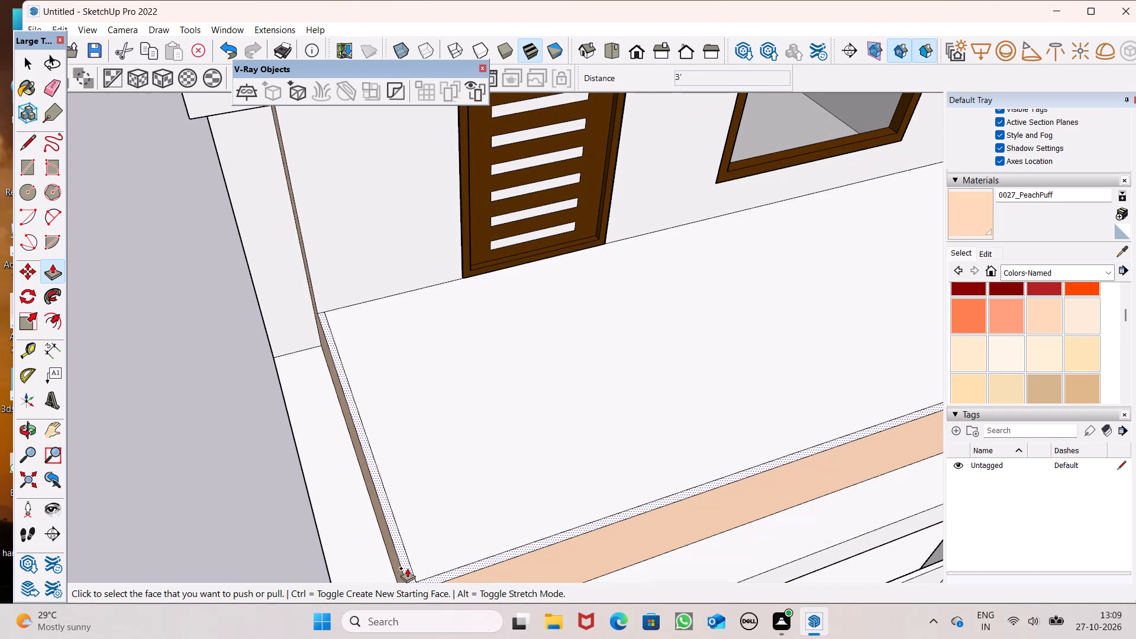
drag(408, 568, 428, 393)
text(3')
key(Return)
Push/Pull the thin edge strip of the topmost balcony, just below the roof terrace, up 3' as a parapet.
scroll(503, 412, down, 14)
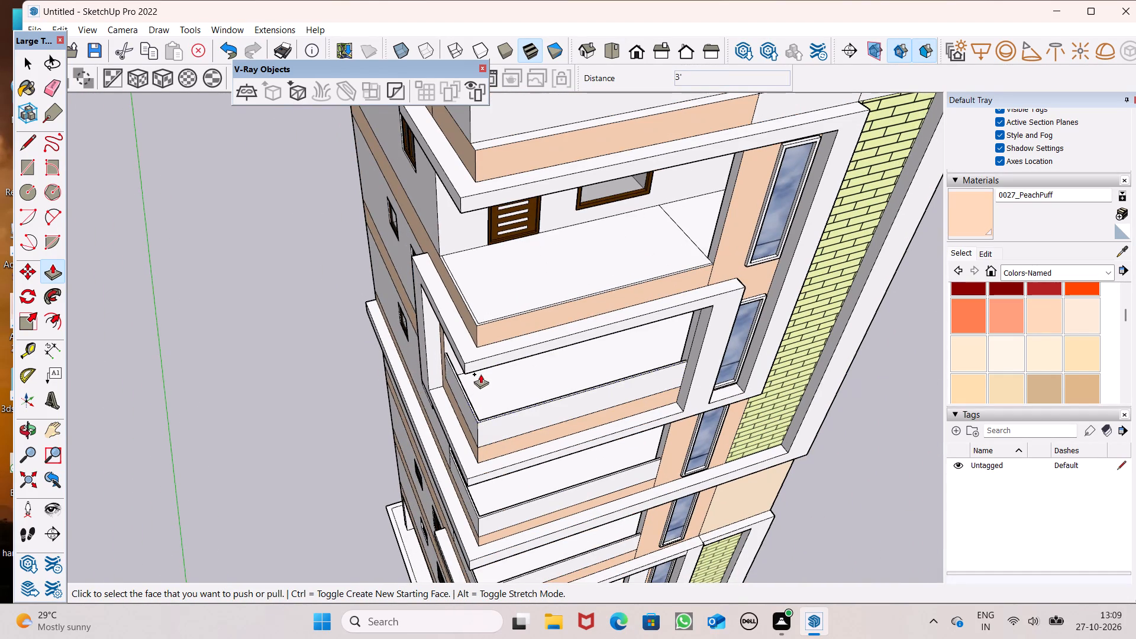
scroll(480, 374, down, 1)
scroll(513, 303, up, 6)
scroll(447, 356, up, 5)
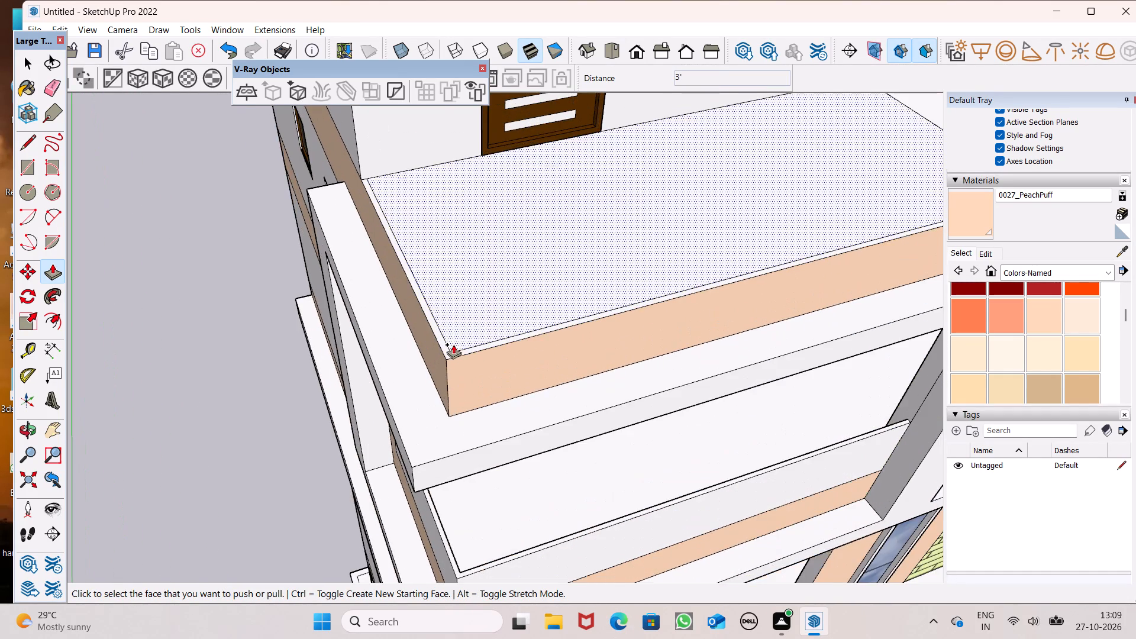
scroll(453, 344, up, 5)
click(449, 359)
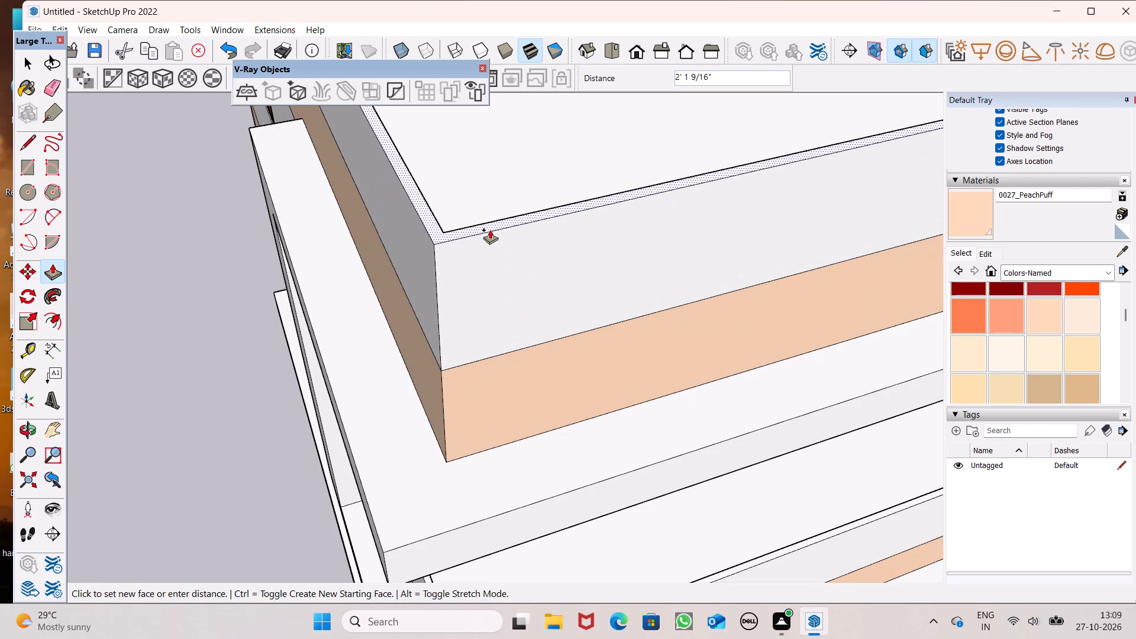
text(3')
key(Return)
Paint the top face of the topmost balcony's parapet with Aluminum from the Metal materials.
scroll(496, 358, down, 4)
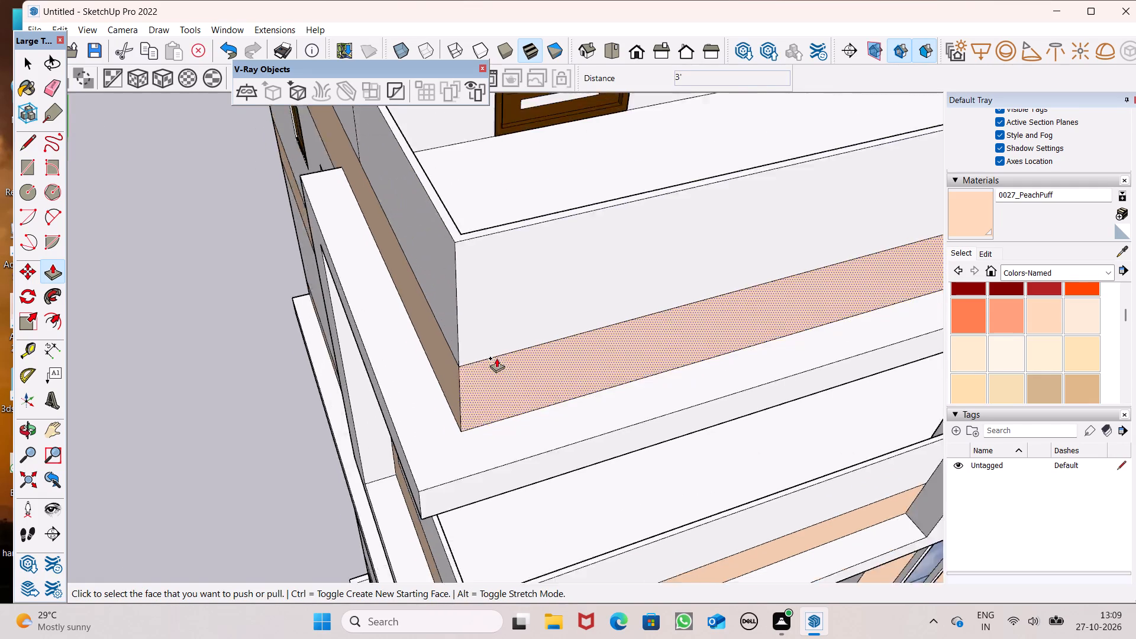
scroll(496, 358, down, 3)
scroll(576, 362, down, 15)
scroll(572, 228, up, 1)
middle_drag(608, 412, 625, 406)
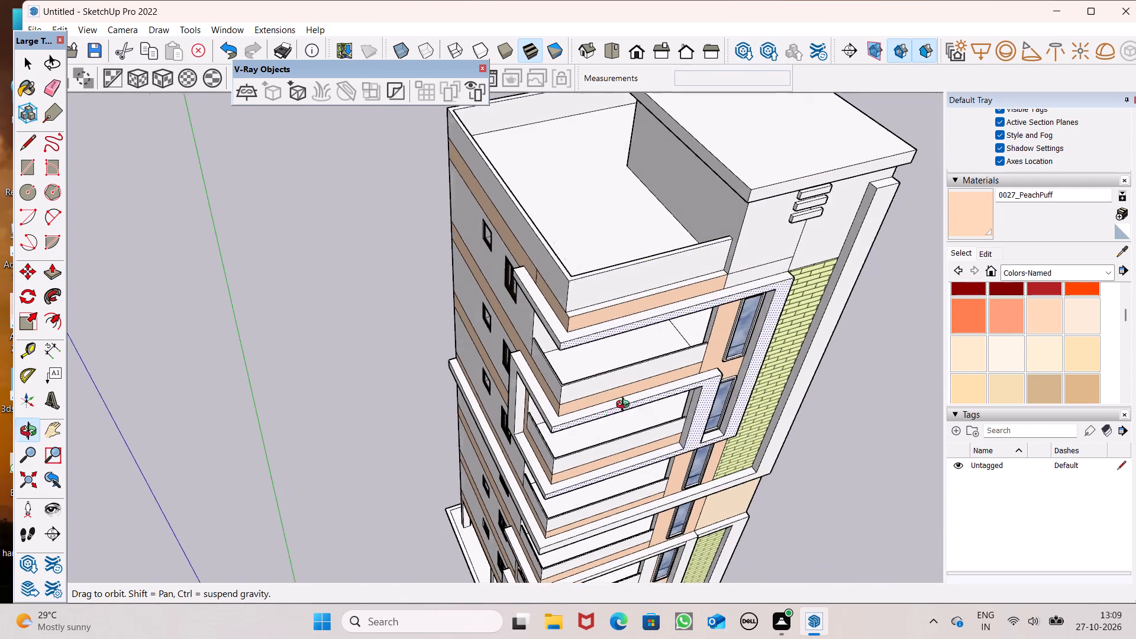
middle_drag(625, 406, 747, 278)
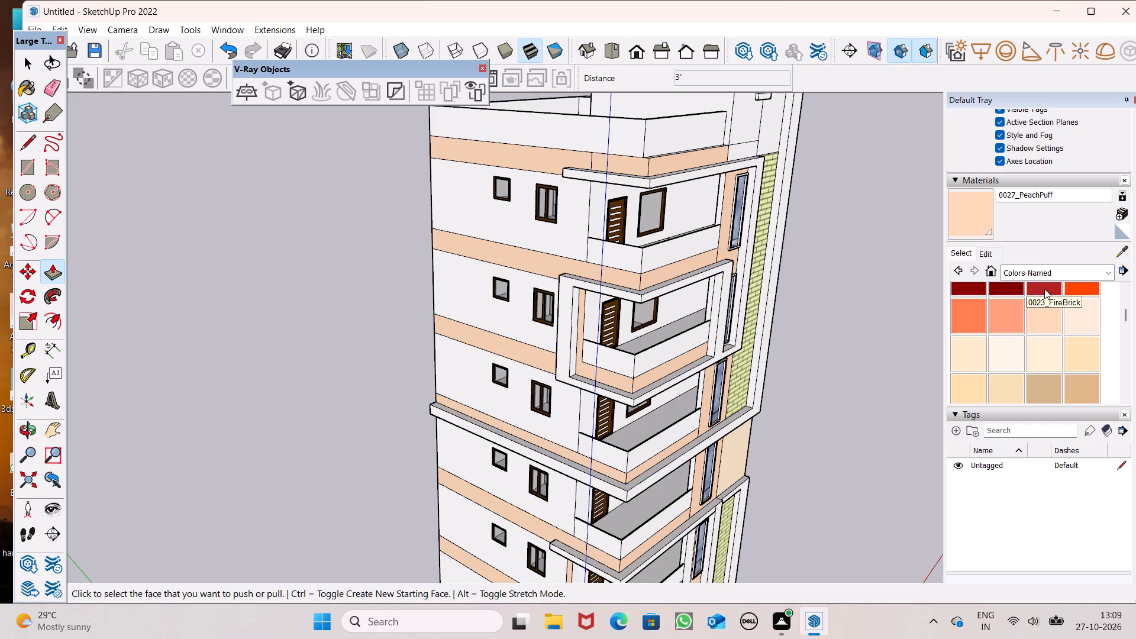
click(1069, 276)
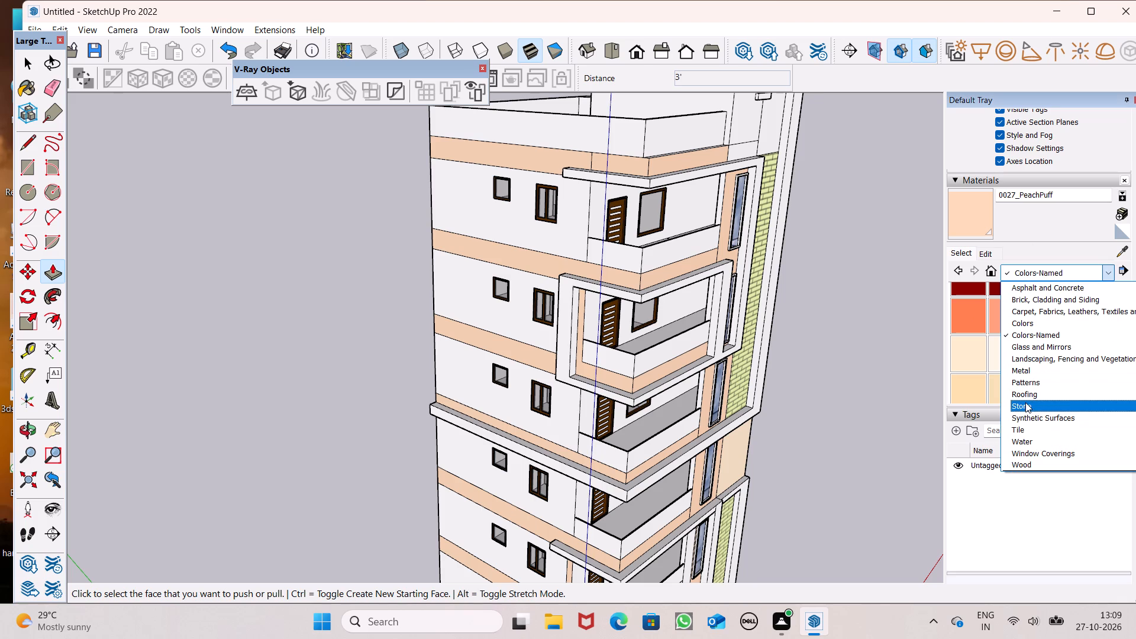
click(1015, 369)
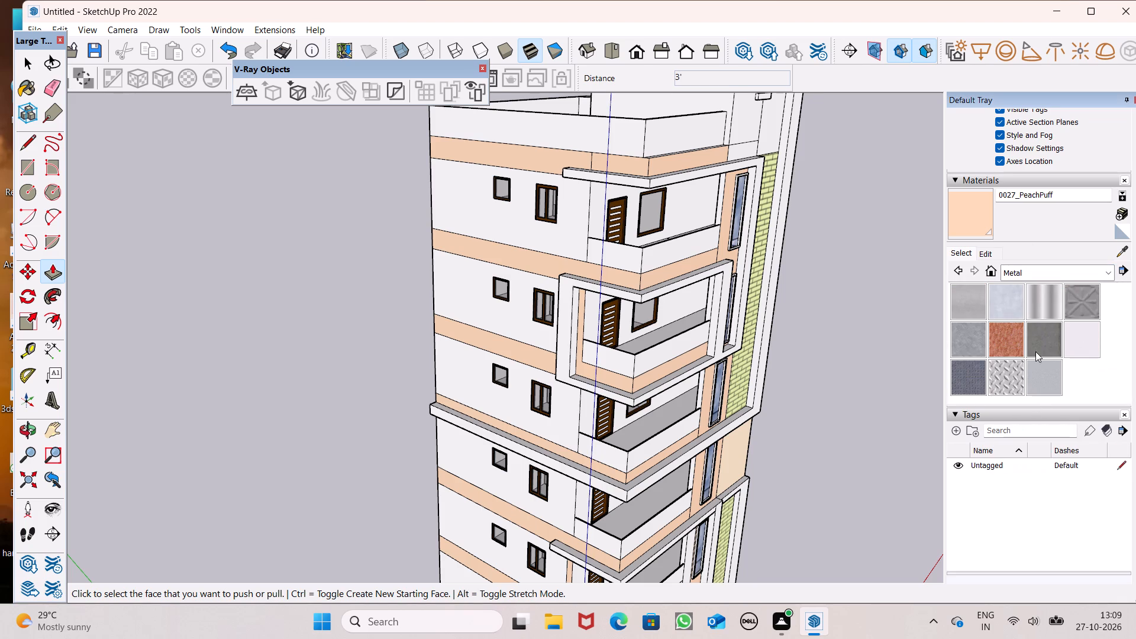
click(1076, 322)
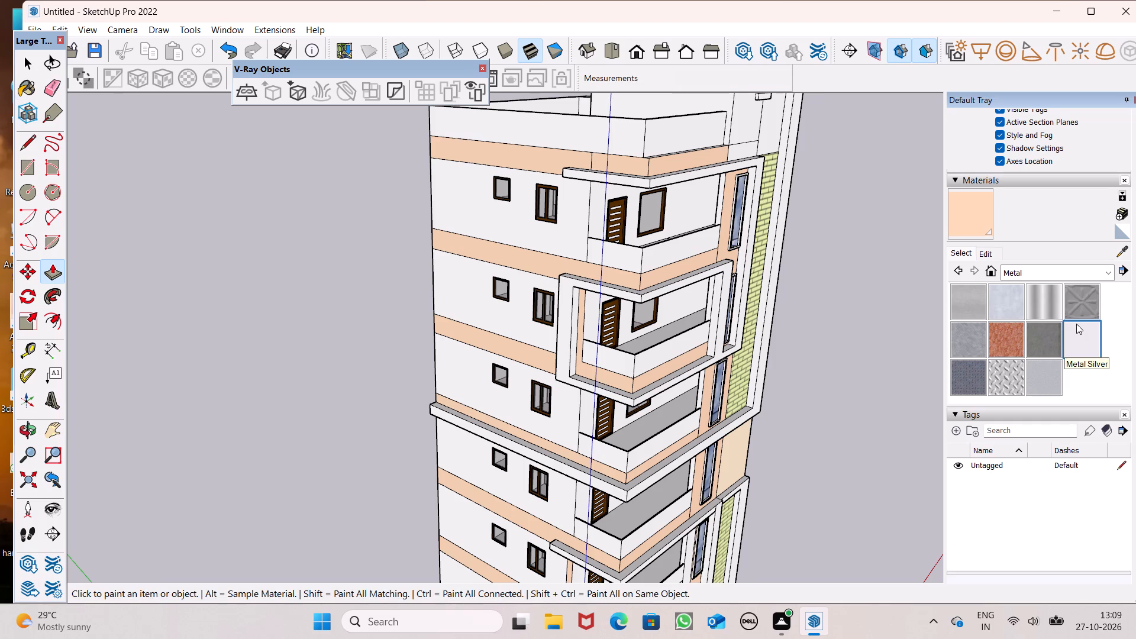
click(957, 297)
scroll(803, 330, up, 7)
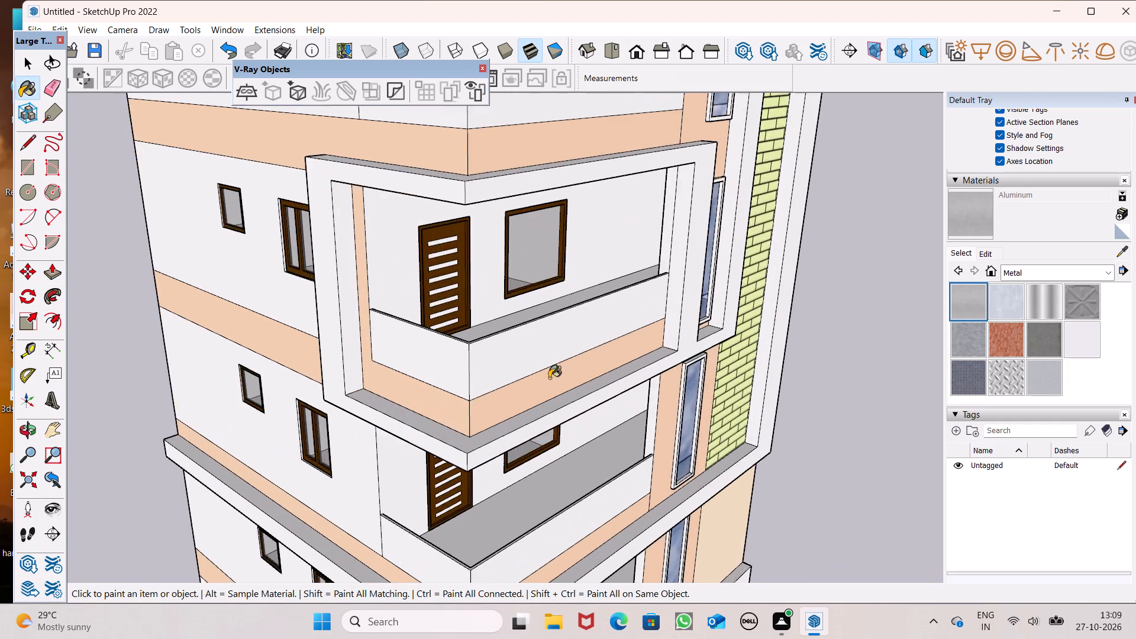
scroll(549, 378, up, 1)
middle_drag(549, 378, 585, 480)
scroll(585, 480, down, 14)
scroll(569, 414, up, 4)
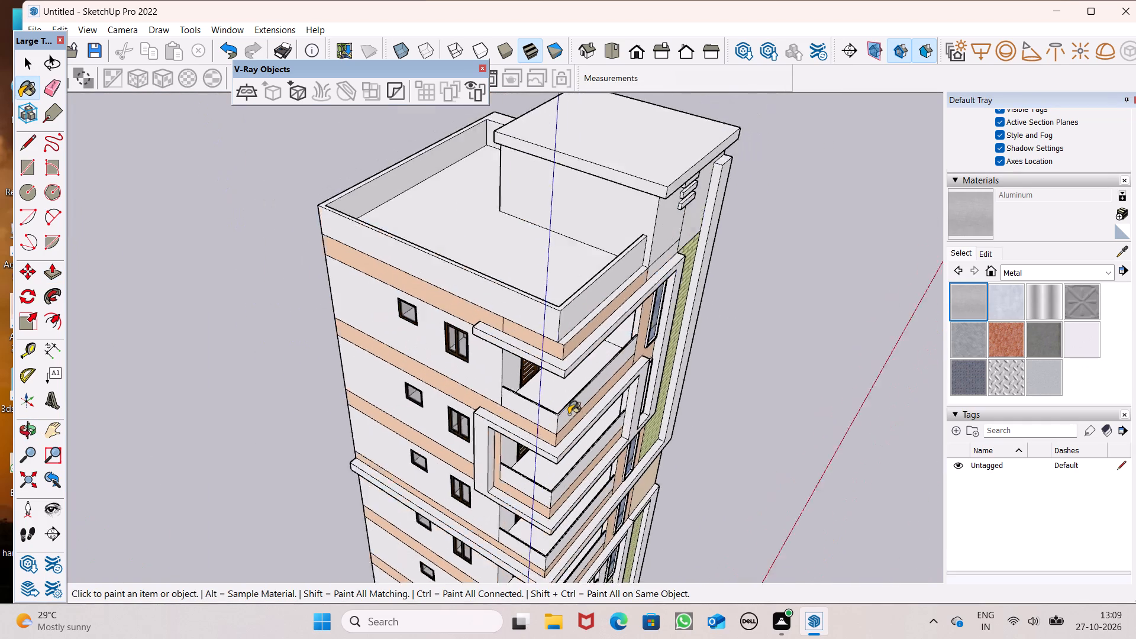
scroll(569, 414, up, 17)
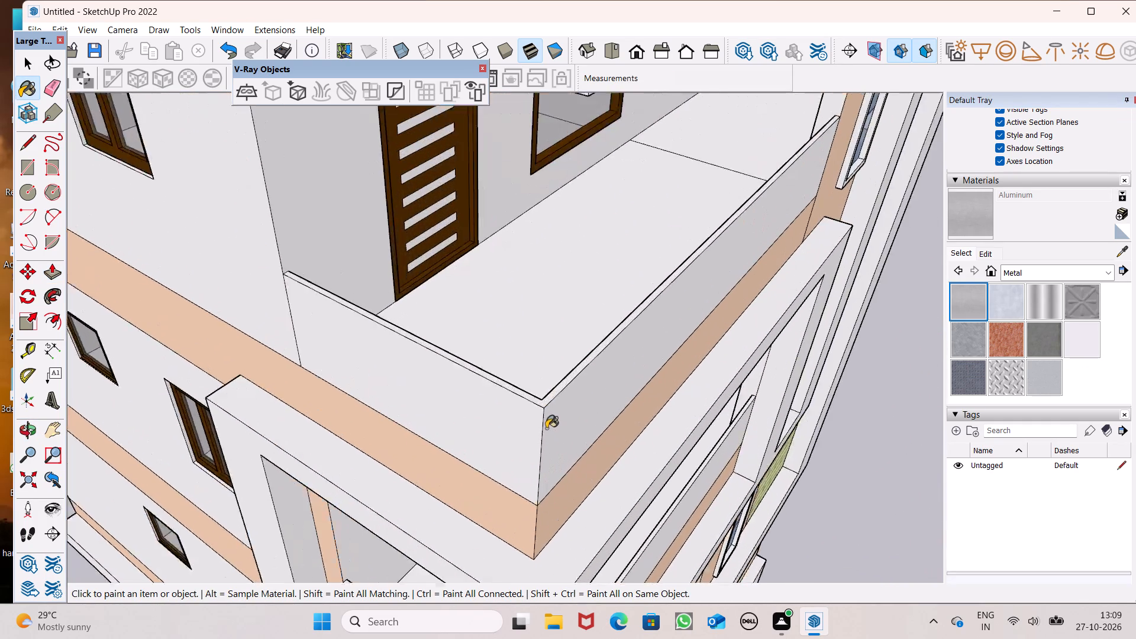
scroll(546, 428, up, 8)
click(543, 386)
Paint the top face of the framed fifth balcony's parapet with Aluminum.
scroll(486, 262, down, 13)
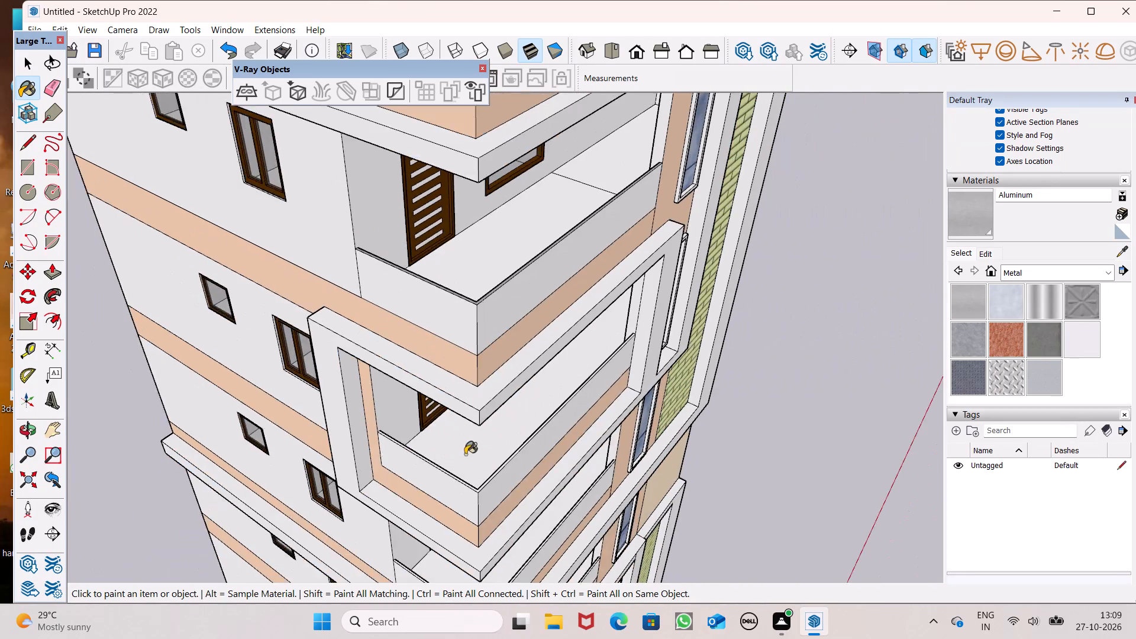
scroll(468, 461, up, 13)
click(479, 485)
scroll(493, 420, down, 6)
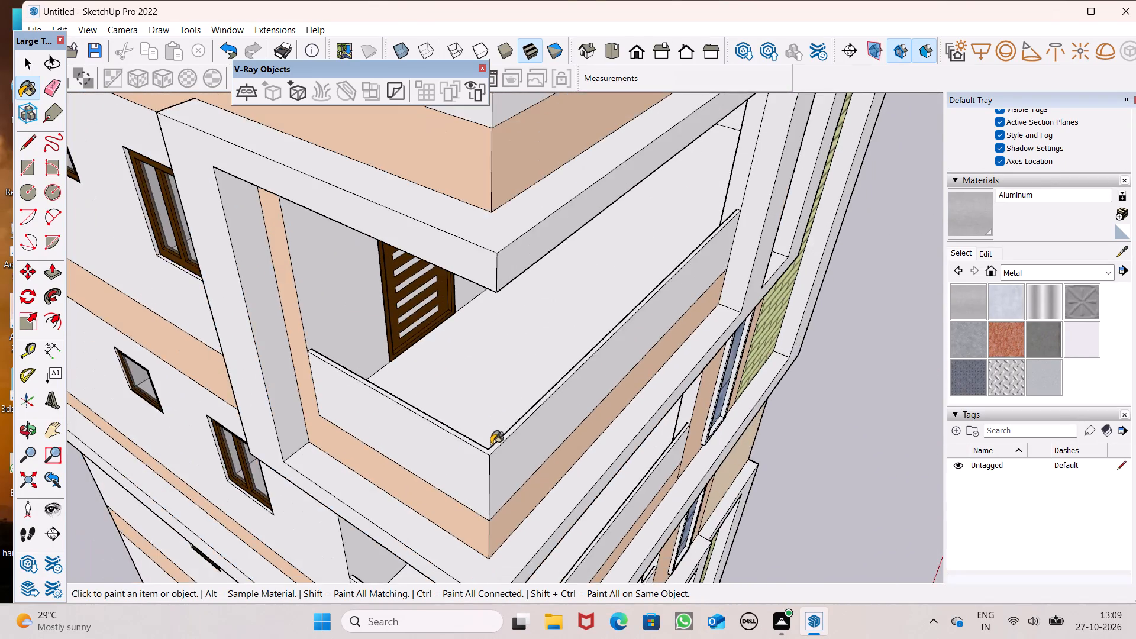
scroll(492, 445, up, 14)
click(463, 446)
scroll(430, 372, down, 15)
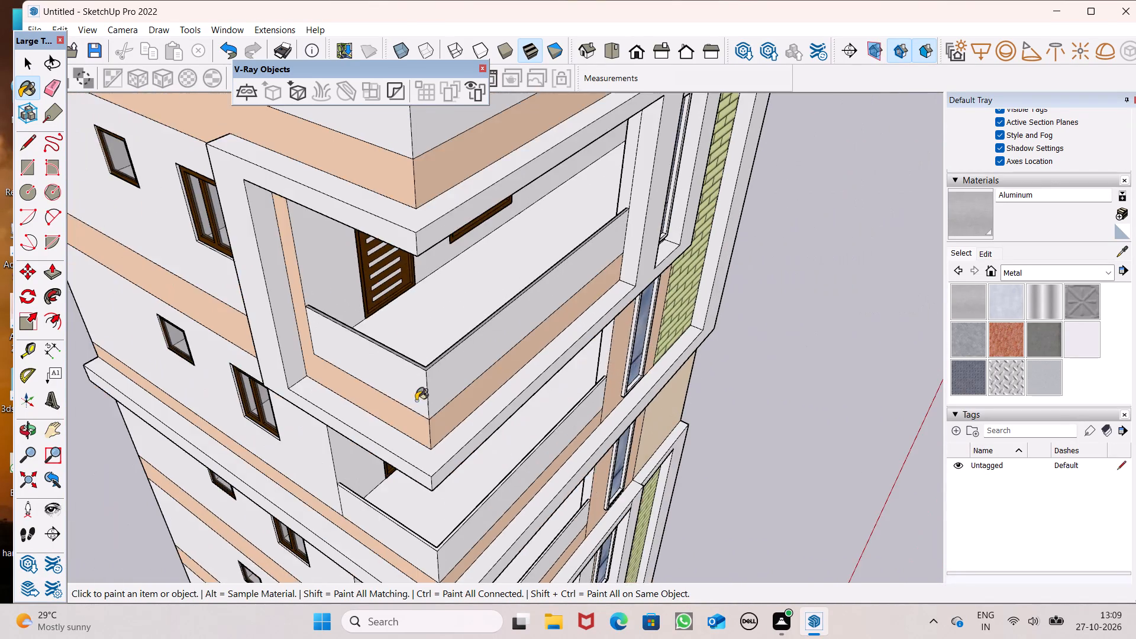
Paint the parapet top faces of the fourth and third balconies from the bottom with Aluminum.
scroll(450, 527, up, 13)
click(406, 540)
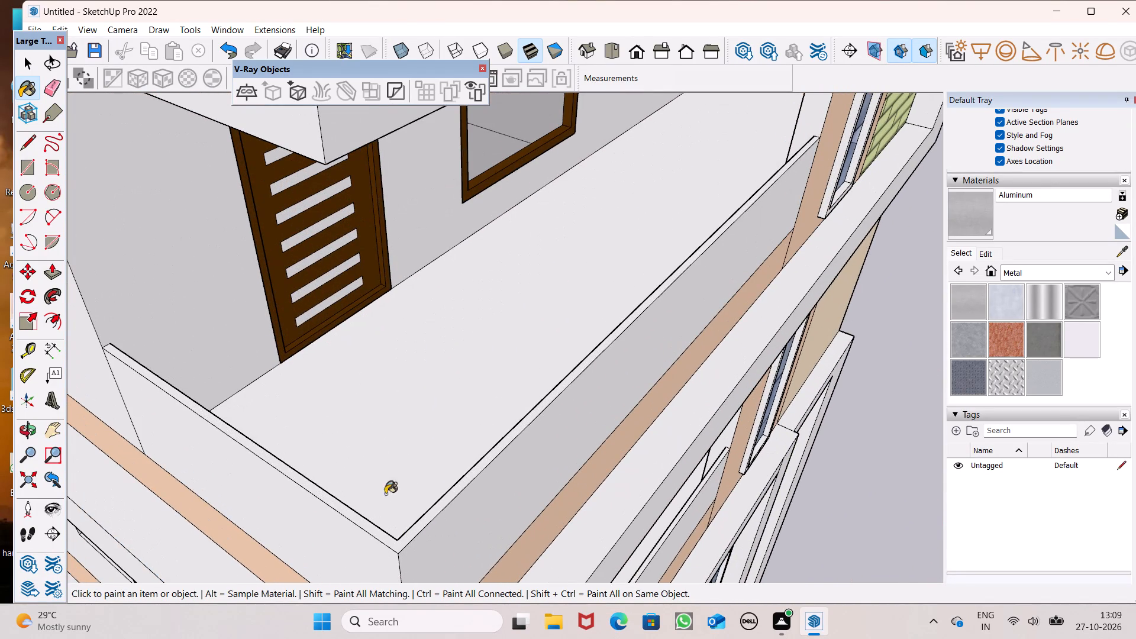
scroll(371, 447, down, 8)
scroll(372, 398, down, 6)
scroll(471, 573, up, 7)
scroll(359, 530, up, 7)
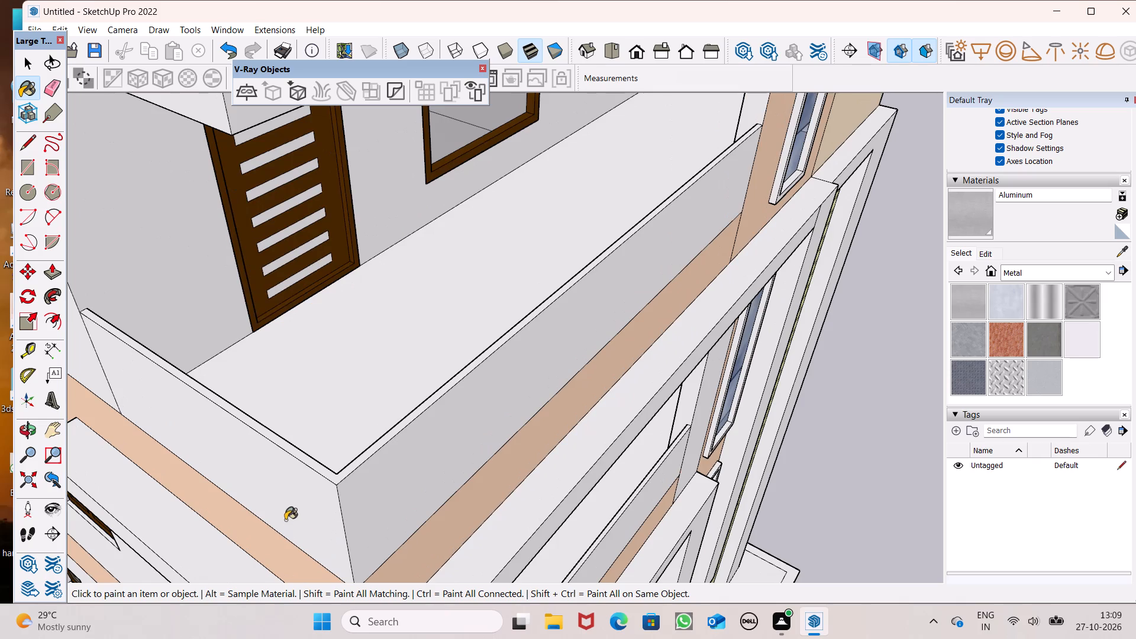
scroll(314, 491, up, 5)
click(344, 461)
scroll(379, 307, down, 8)
scroll(397, 255, down, 7)
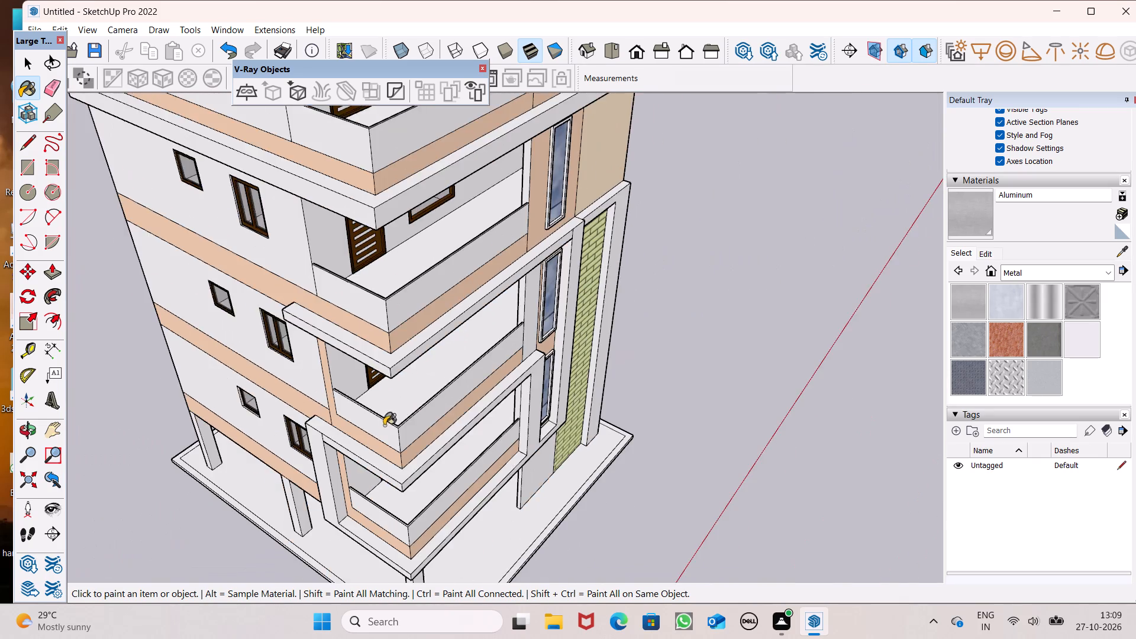
Paint the parapet top faces of the second and lowest balconies with Aluminum.
scroll(381, 431, up, 16)
click(427, 422)
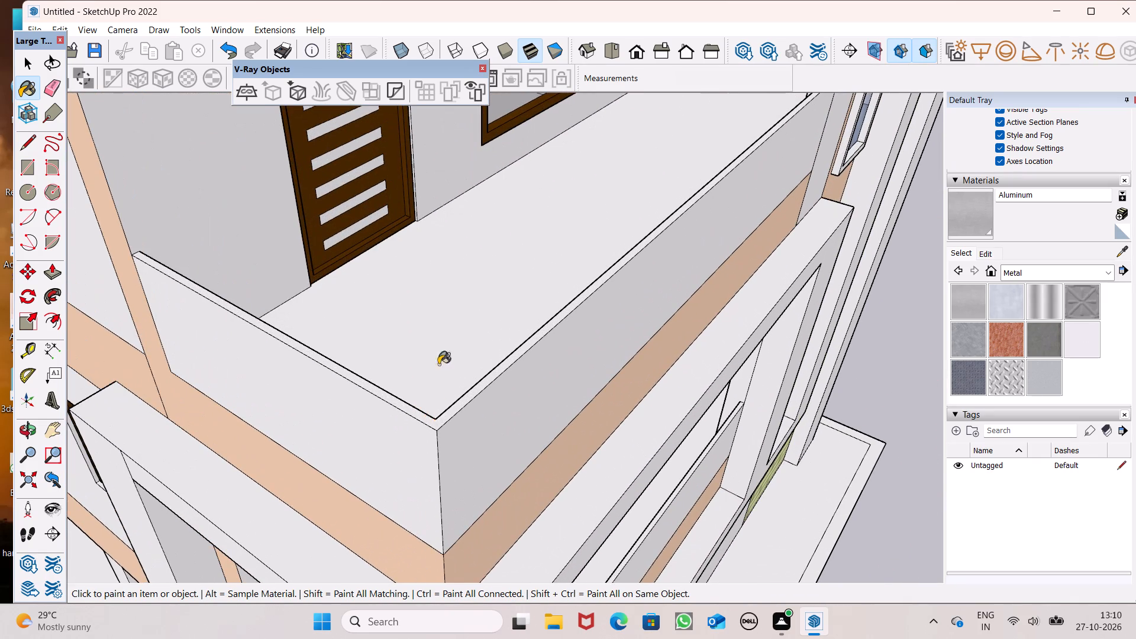
scroll(441, 344, down, 9)
scroll(450, 521, down, 4)
scroll(448, 534, up, 14)
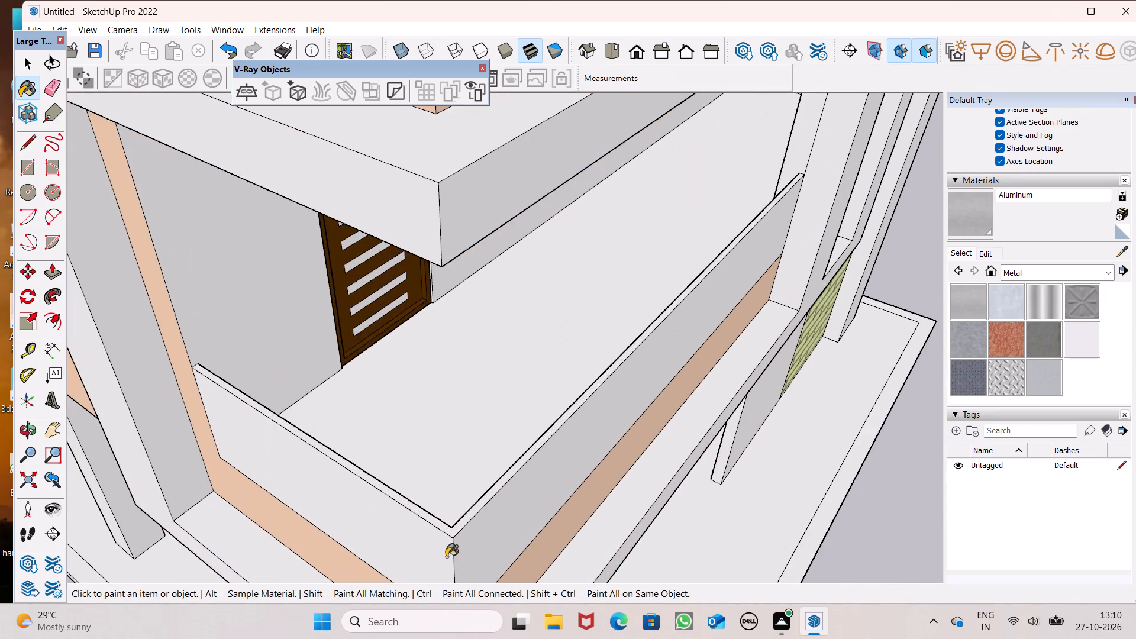
scroll(446, 557, up, 7)
click(460, 507)
scroll(472, 388, down, 6)
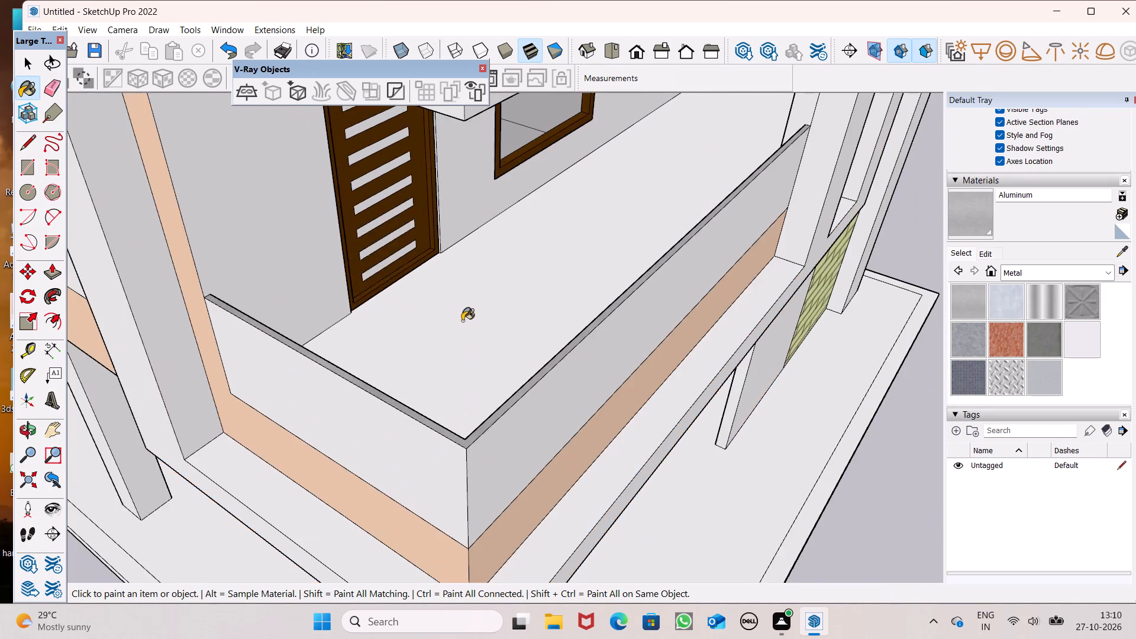
Paint the outer and inner faces of the lowest balcony's parapet with Translucent Glass Gray from the Glass and Mirrors materials.
scroll(462, 321, down, 13)
middle_drag(499, 477, 490, 508)
scroll(490, 508, up, 1)
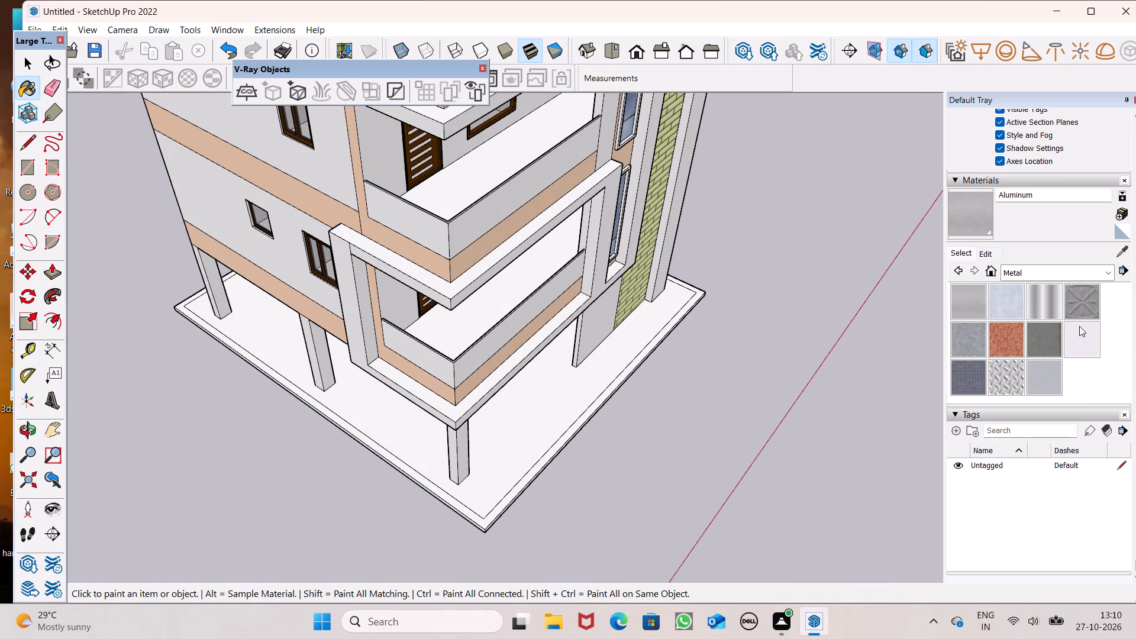
click(1051, 268)
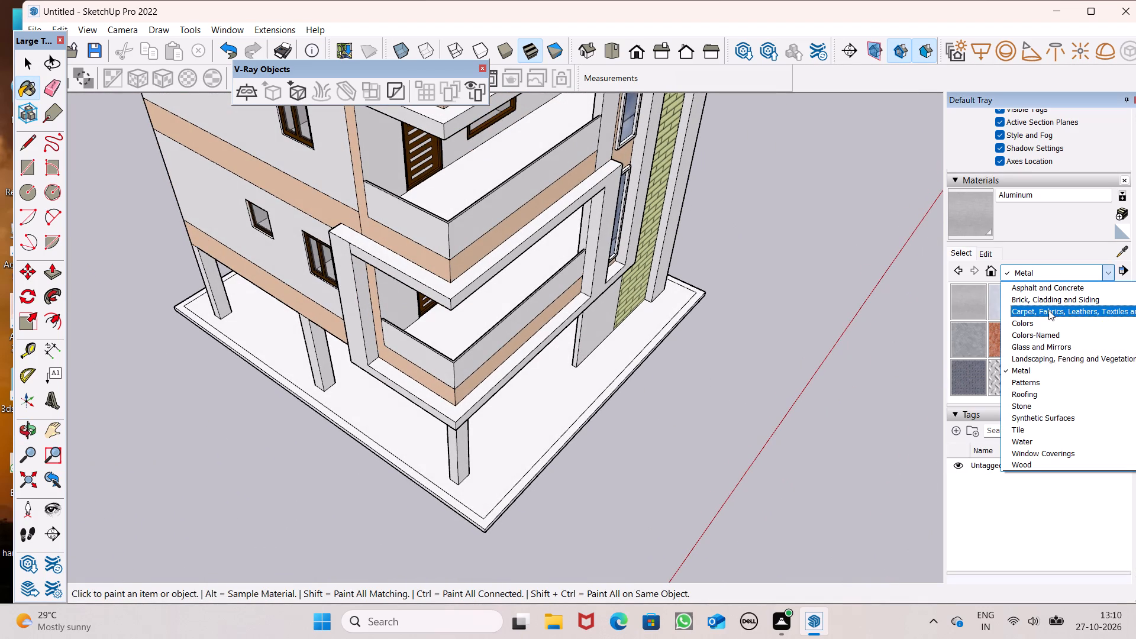
click(1051, 346)
click(1089, 350)
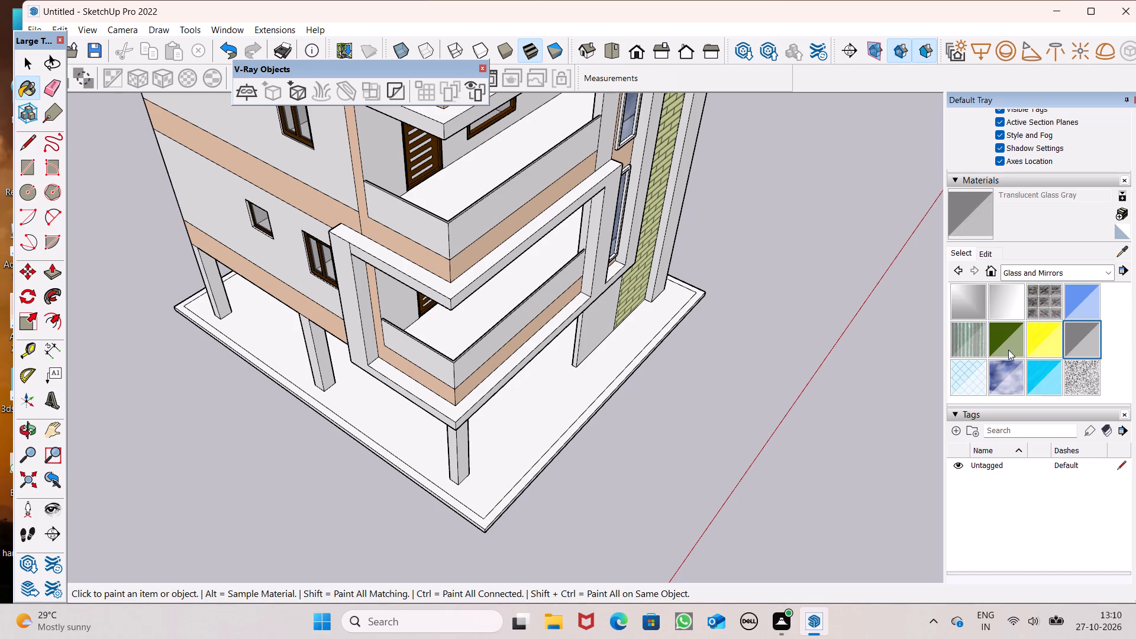
scroll(725, 365, up, 2)
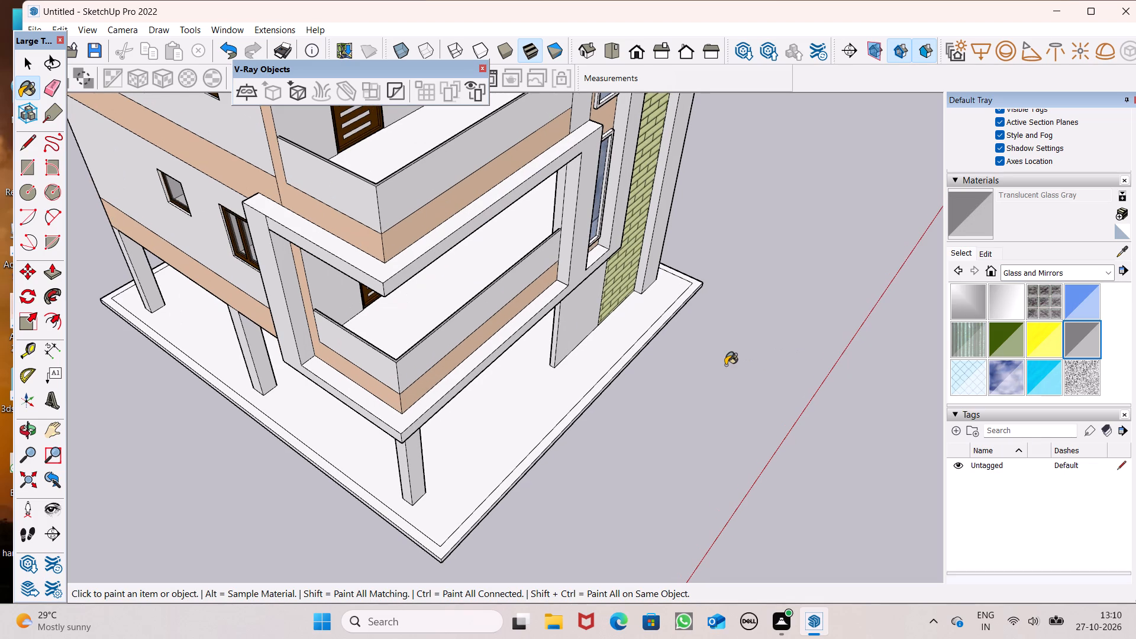
scroll(513, 385, up, 5)
drag(375, 359, 362, 356)
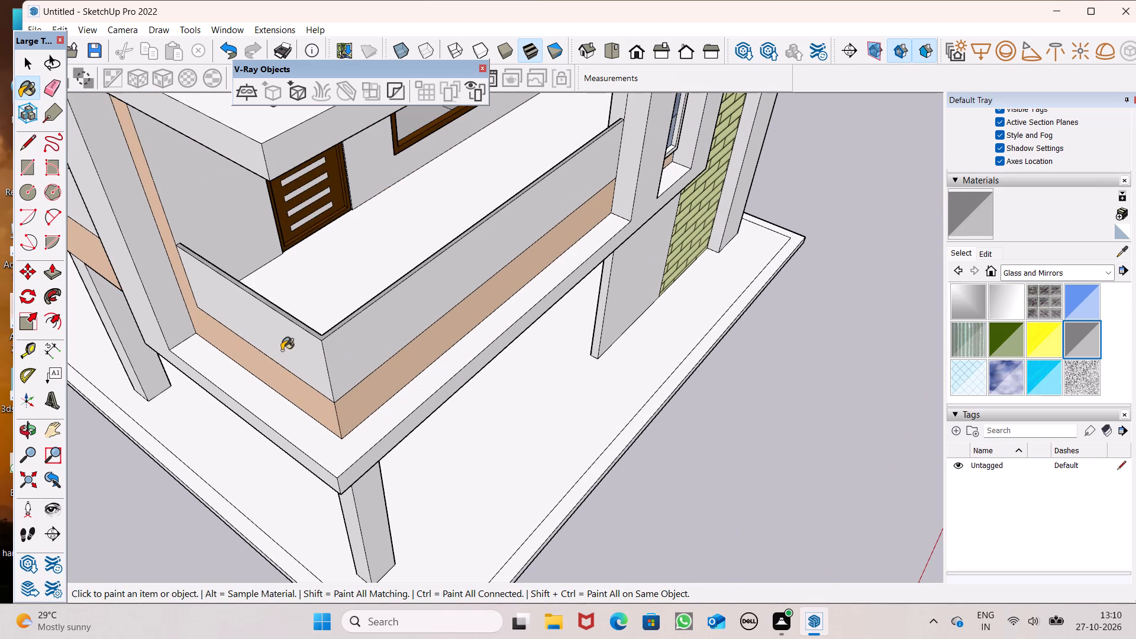
click(293, 345)
middle_drag(330, 348, 638, 324)
click(535, 301)
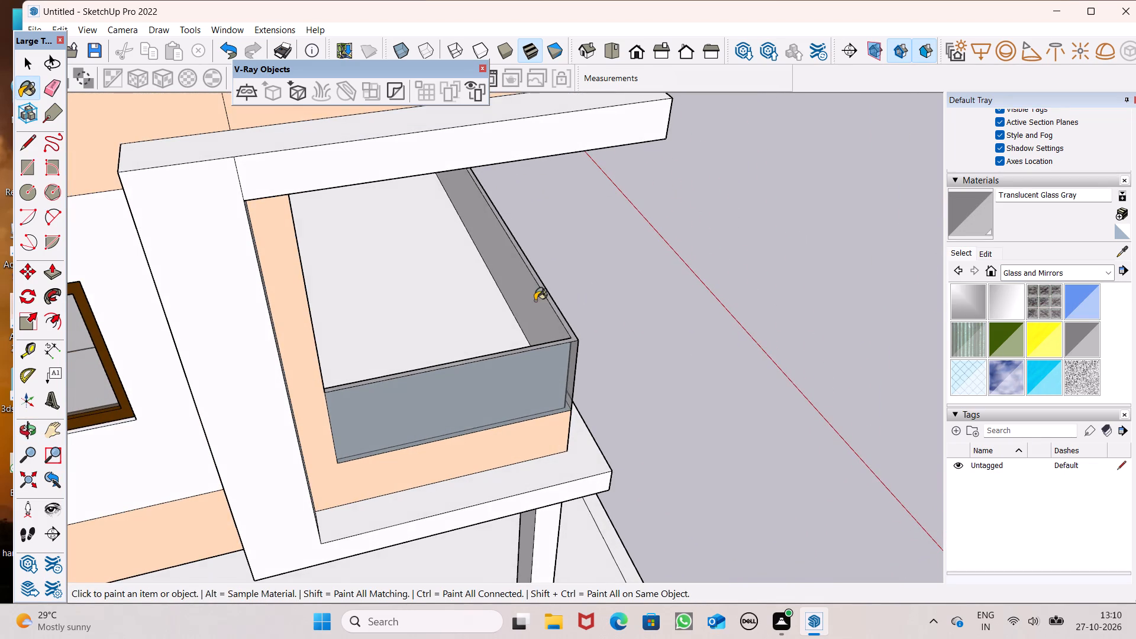
scroll(694, 350, up, 1)
middle_drag(694, 350, 0, 482)
click(334, 178)
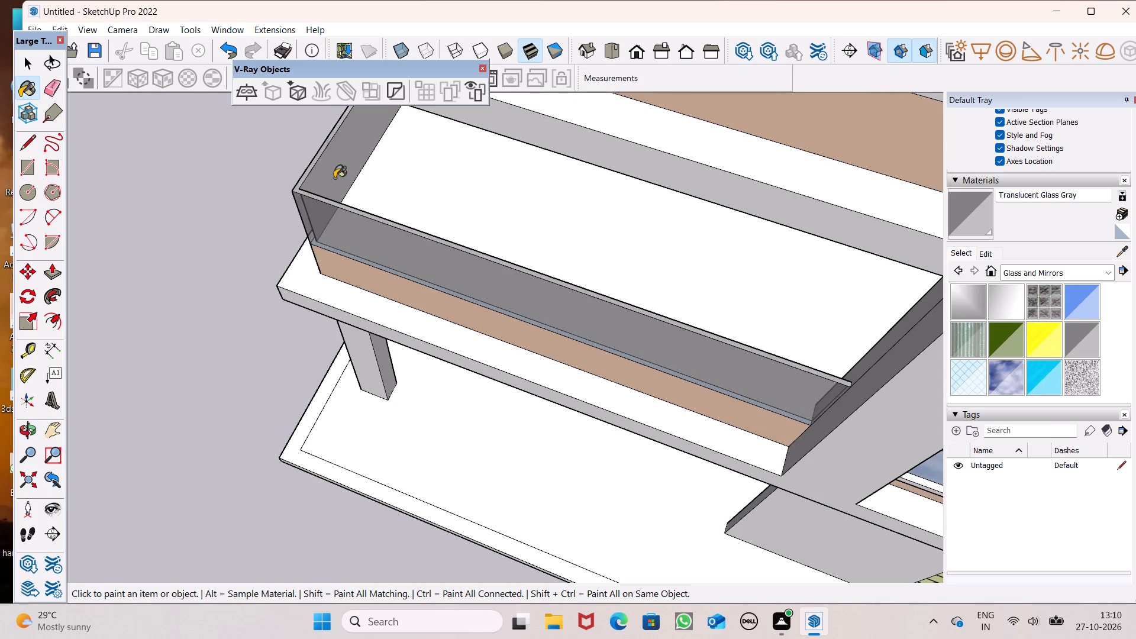
Paint the outer and inner parapet faces of the second balcony from the bottom with Translucent Glass Gray.
scroll(457, 343, down, 8)
scroll(467, 230, up, 6)
click(461, 215)
scroll(426, 167, up, 1)
middle_drag(426, 167, 431, 196)
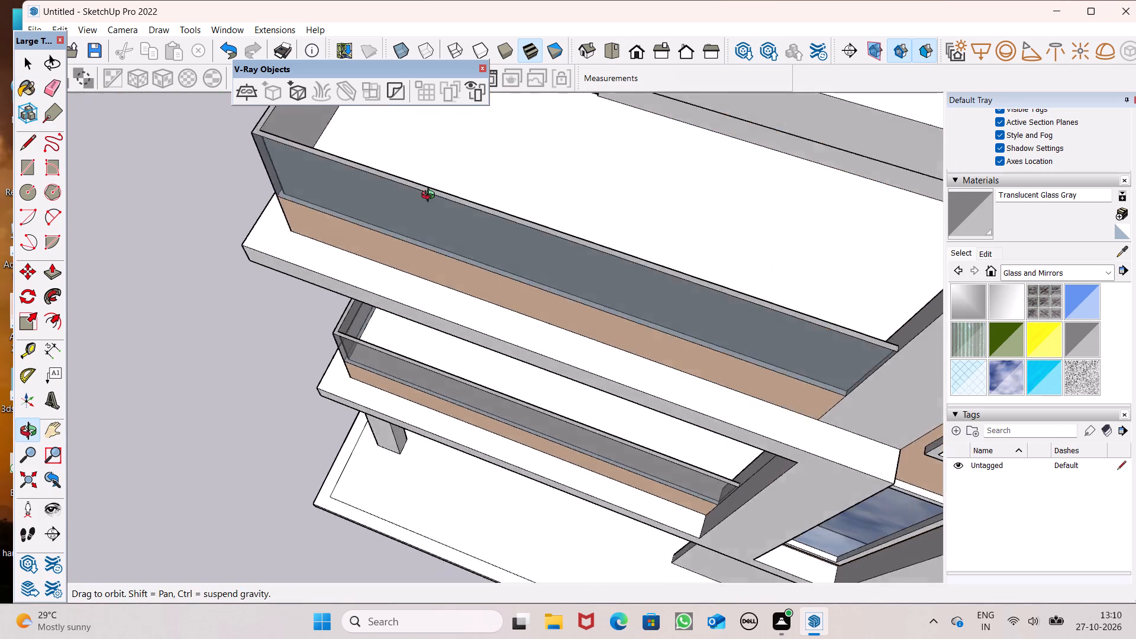
middle_drag(431, 196, 405, 247)
scroll(319, 192, up, 6)
scroll(221, 213, up, 5)
click(273, 178)
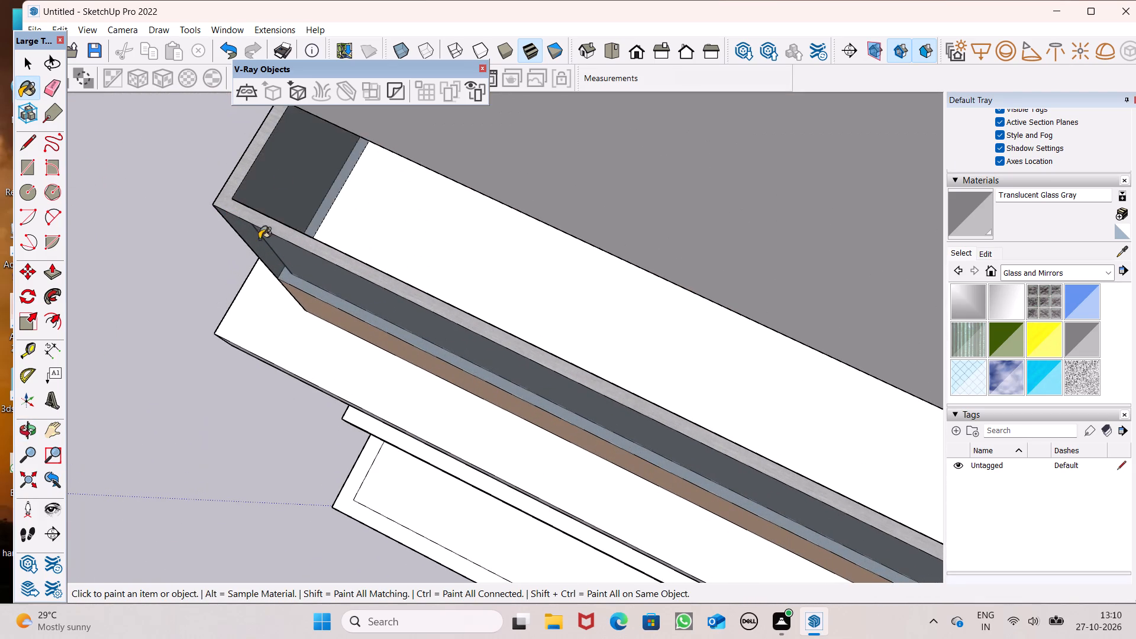
scroll(258, 240, up, 1)
middle_drag(257, 240, 927, 94)
scroll(927, 95, up, 1)
click(336, 362)
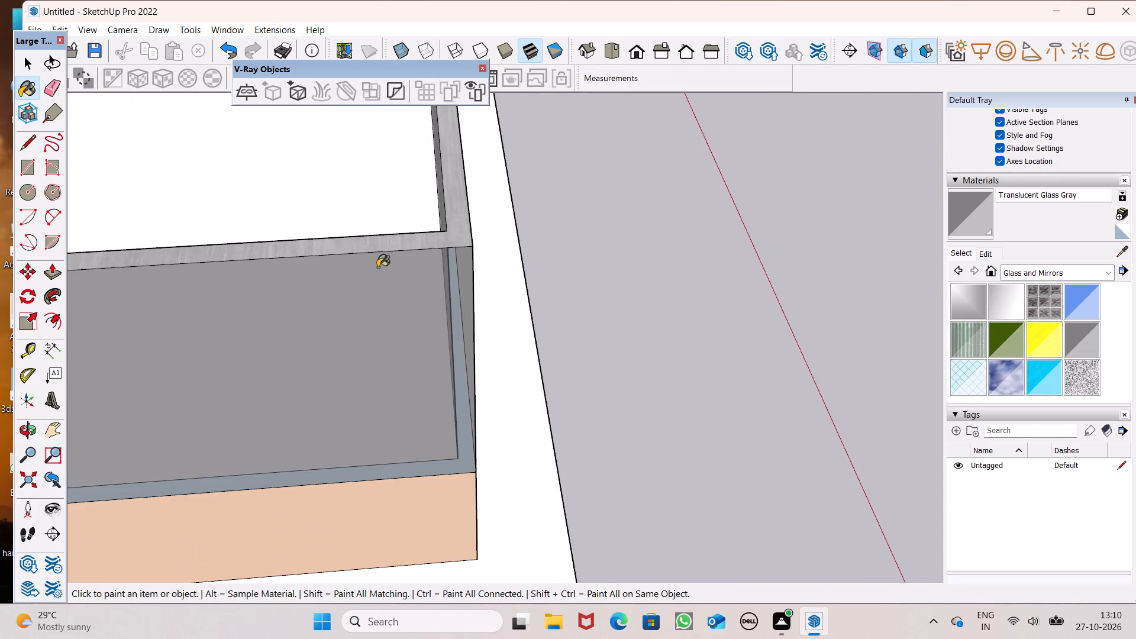
middle_drag(401, 253, 590, 289)
click(372, 218)
Paint the outer front and side faces of the third balcony's parapet with Translucent Glass Gray.
scroll(473, 268, down, 3)
middle_drag(592, 376, 27, 408)
scroll(34, 408, up, 1)
scroll(200, 365, down, 12)
scroll(305, 306, down, 2)
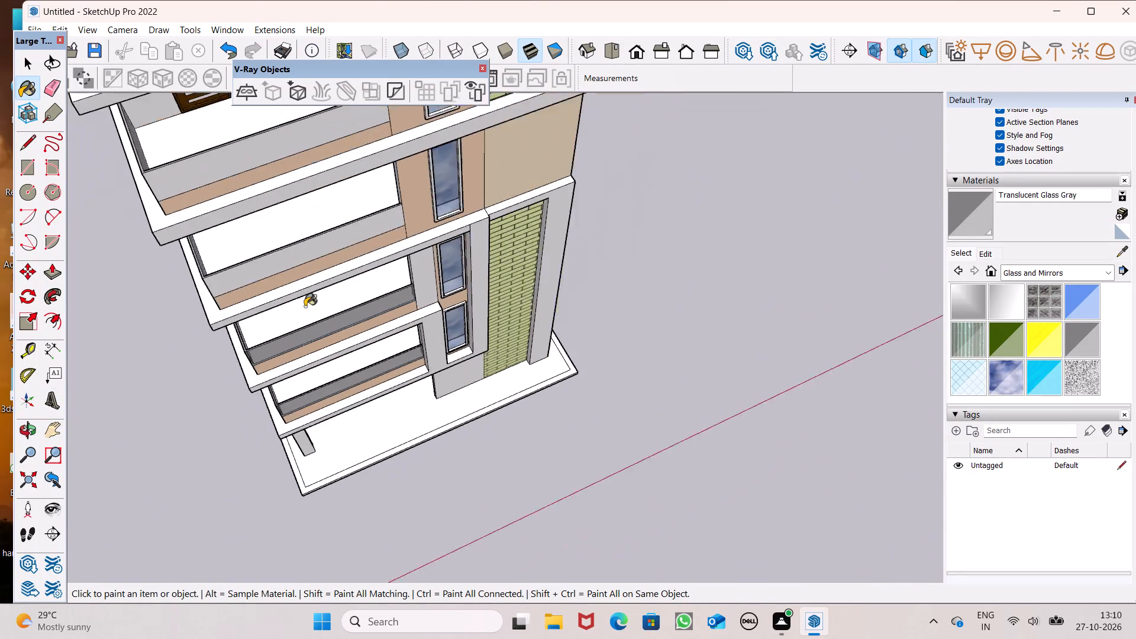
scroll(305, 306, down, 3)
scroll(178, 294, up, 8)
scroll(277, 303, up, 7)
click(279, 291)
middle_drag(186, 308, 198, 308)
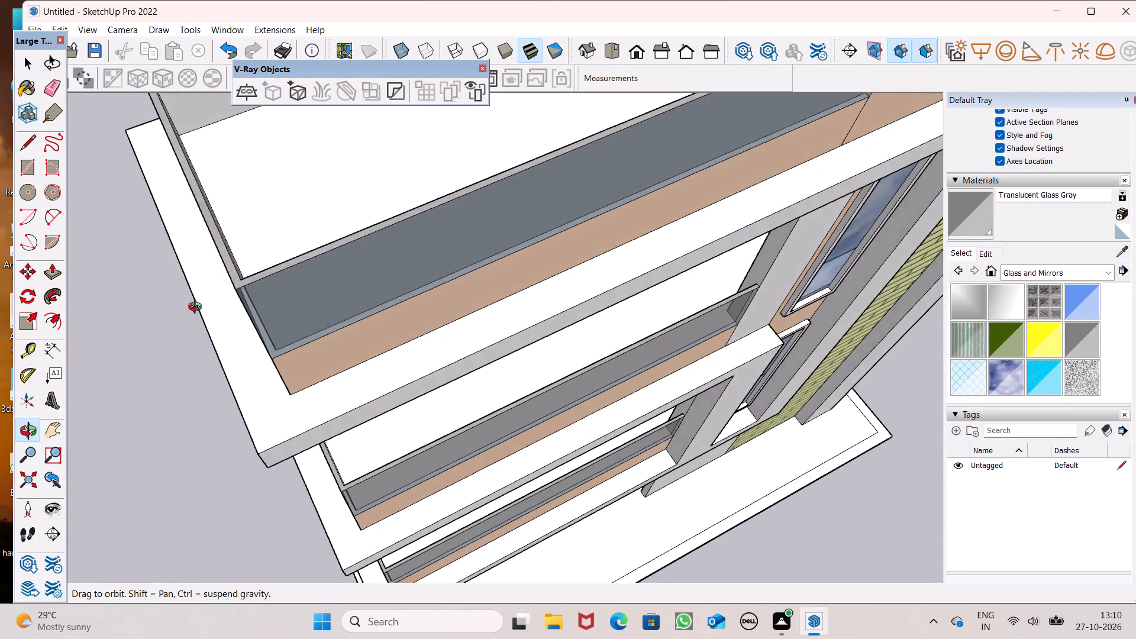
middle_drag(198, 308, 330, 243)
click(363, 206)
Paint the inner side and front faces of the third balcony's parapet with Translucent Glass Gray.
scroll(387, 267, down, 6)
middle_drag(406, 363, 322, 406)
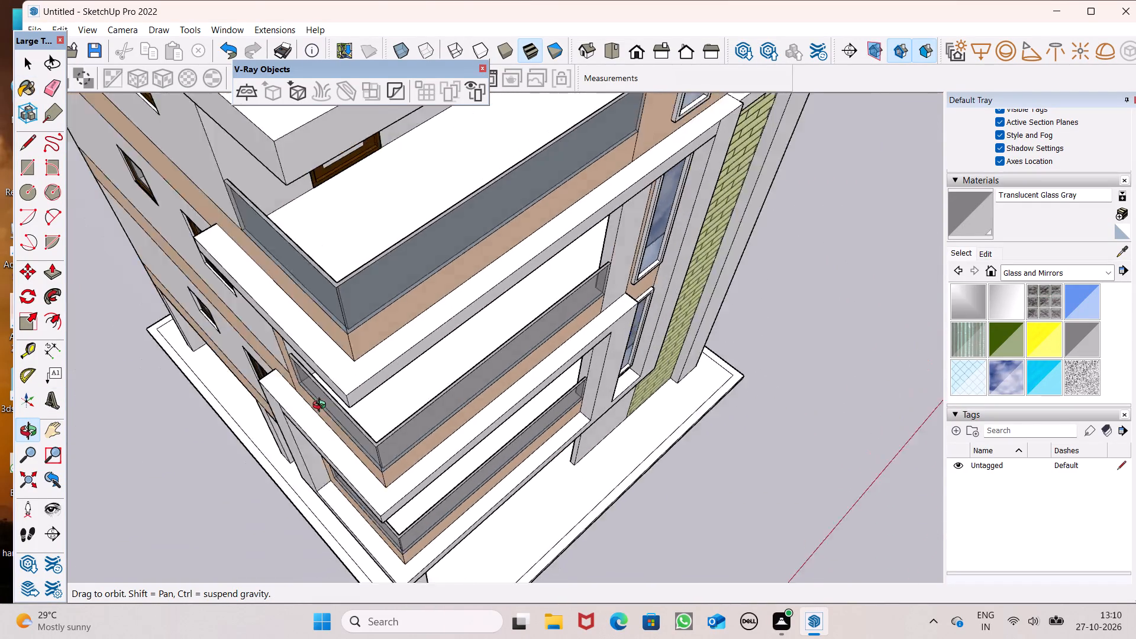
middle_drag(322, 406, 96, 443)
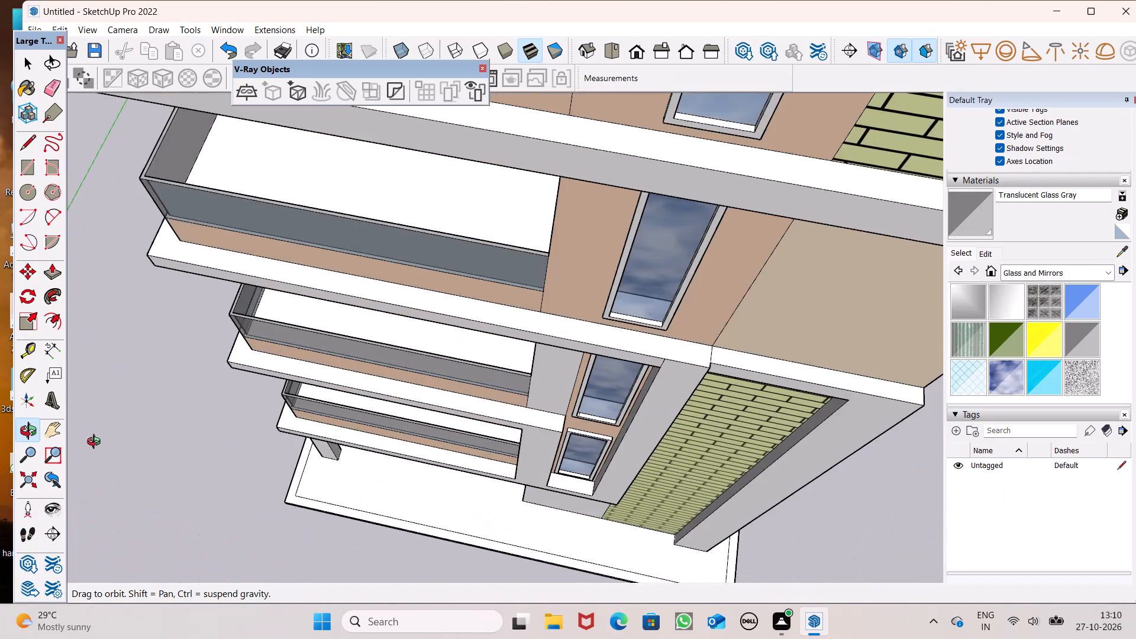
middle_drag(96, 443, 97, 443)
scroll(175, 275, up, 4)
scroll(221, 144, up, 7)
scroll(224, 257, down, 4)
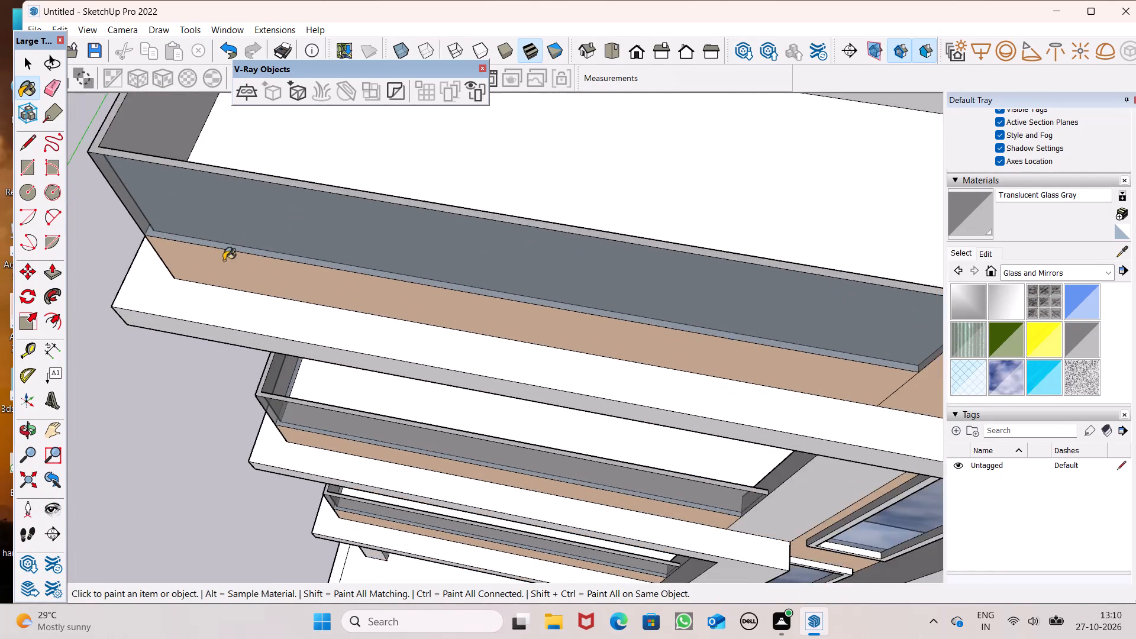
scroll(227, 267, up, 1)
middle_drag(230, 275, 308, 341)
scroll(233, 398, up, 8)
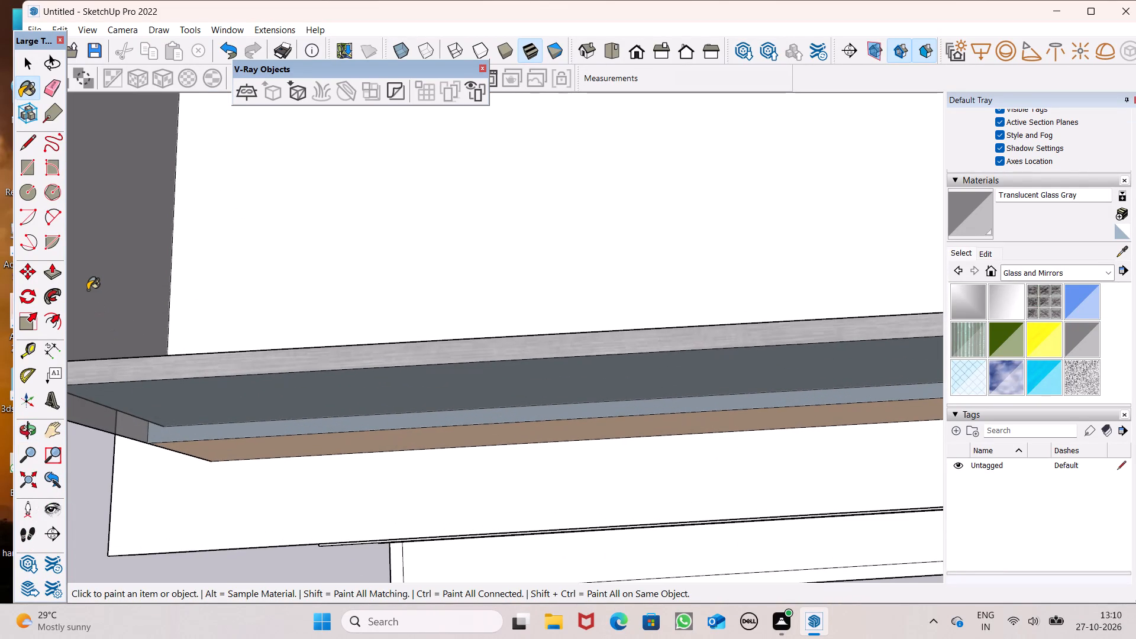
click(92, 280)
middle_drag(162, 366, 637, 338)
scroll(637, 338, up, 1)
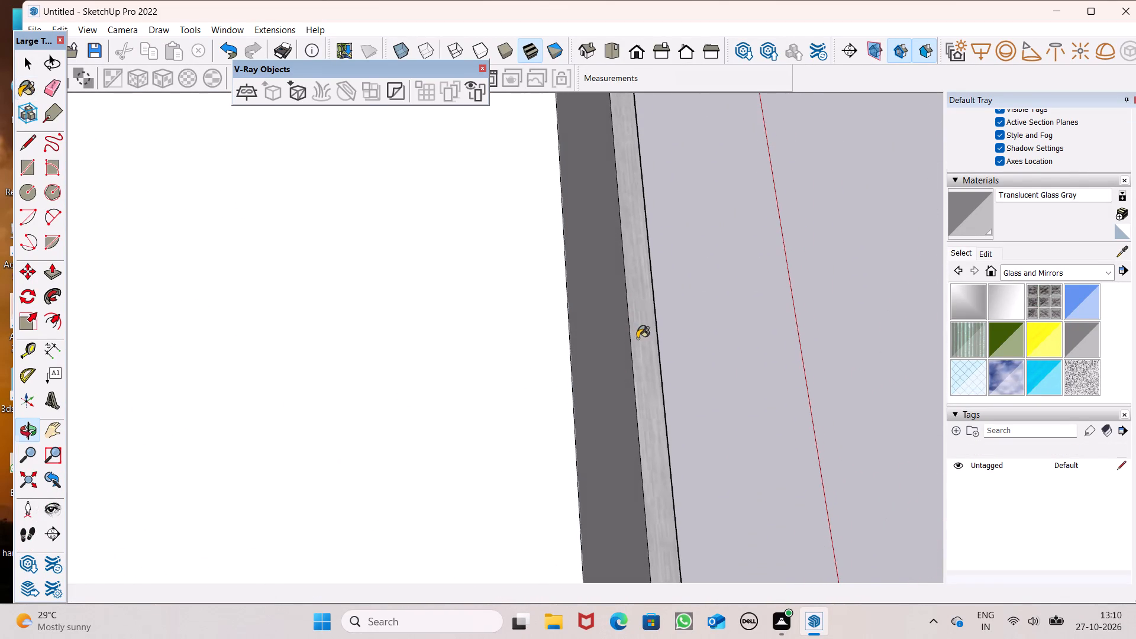
click(608, 373)
Paint the outer front and side faces of the fourth balcony's parapet with Translucent Glass Gray.
scroll(608, 379, down, 1)
scroll(653, 466, up, 1)
middle_drag(653, 466, 253, 295)
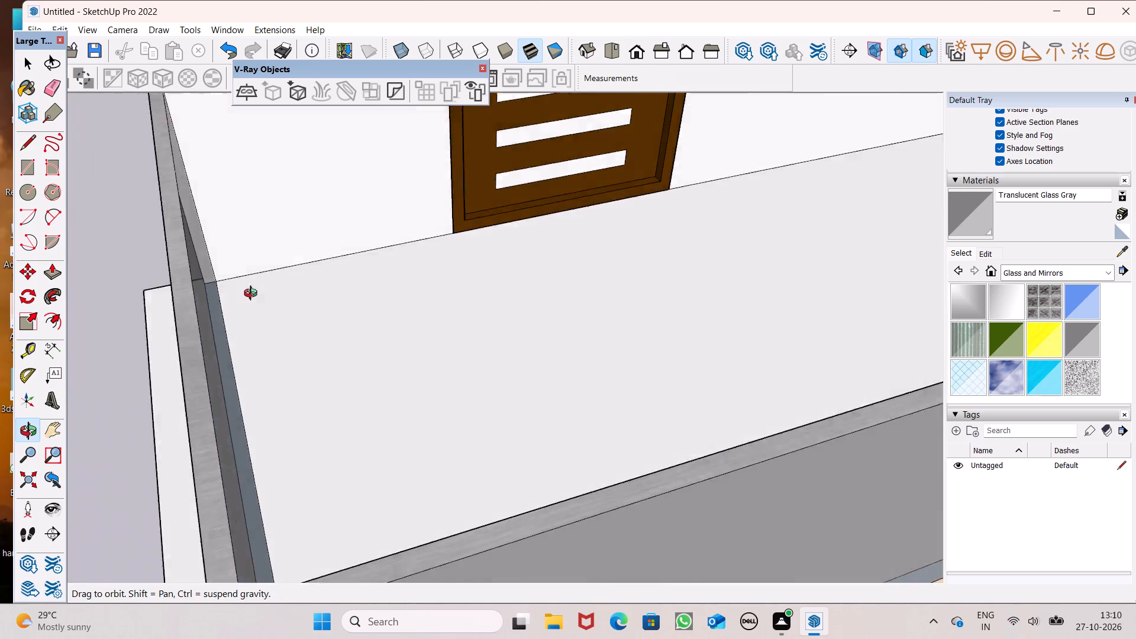
middle_drag(253, 295, 231, 276)
scroll(231, 276, up, 1)
scroll(727, 223, down, 4)
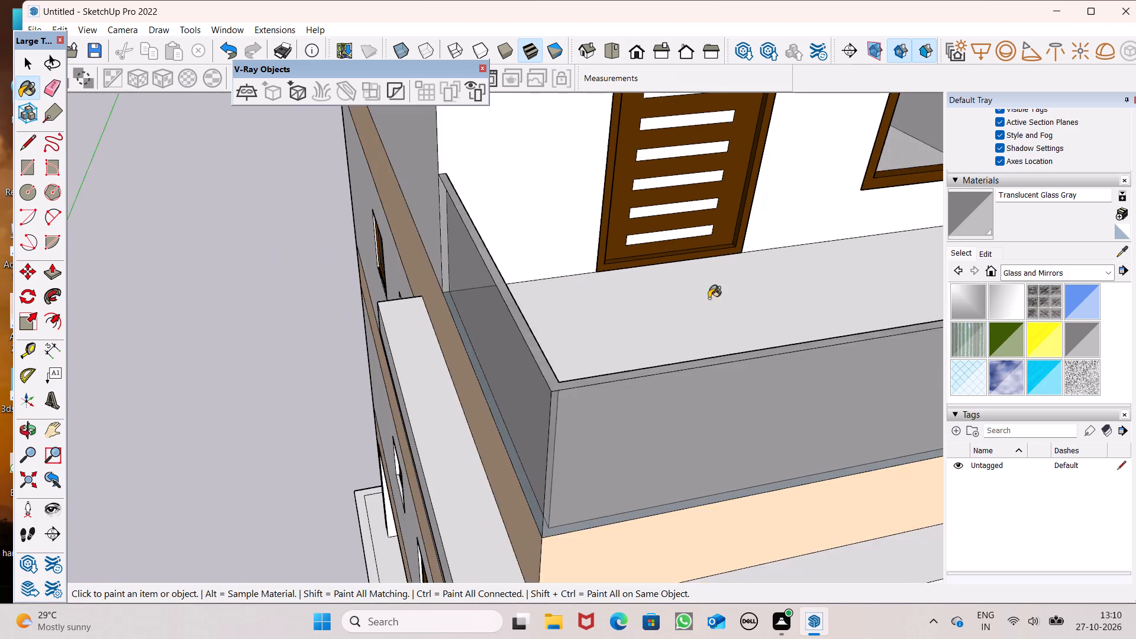
scroll(709, 298, down, 6)
scroll(583, 296, up, 1)
scroll(577, 301, down, 7)
middle_drag(611, 316, 502, 166)
scroll(610, 313, up, 1)
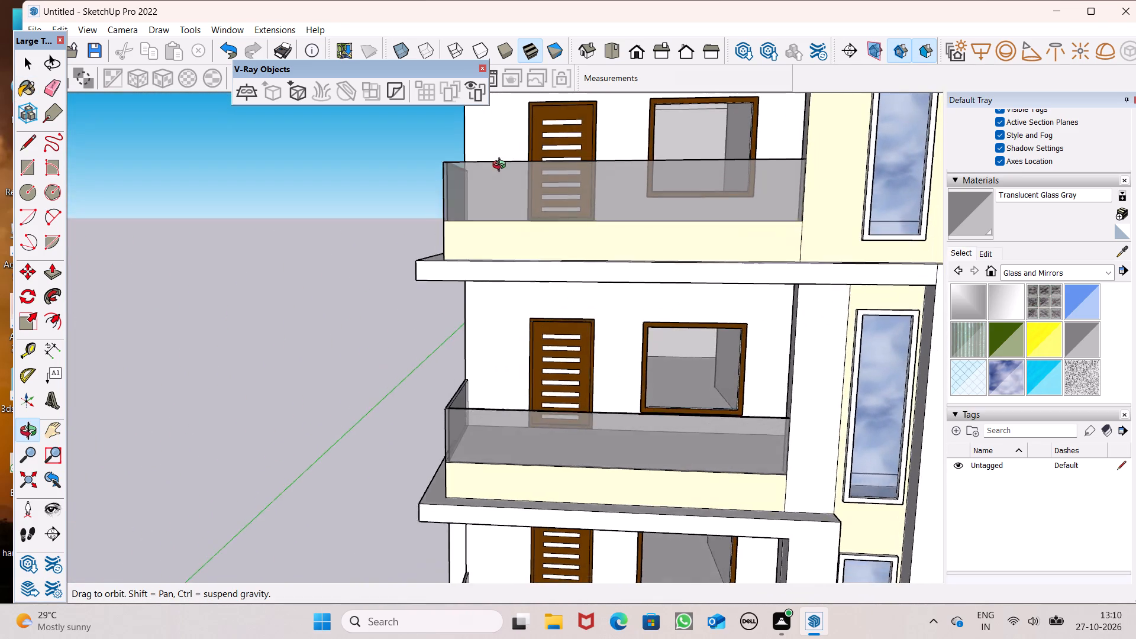
middle_drag(502, 166, 556, 255)
middle_drag(566, 379, 566, 421)
scroll(521, 457, down, 7)
scroll(543, 213, up, 4)
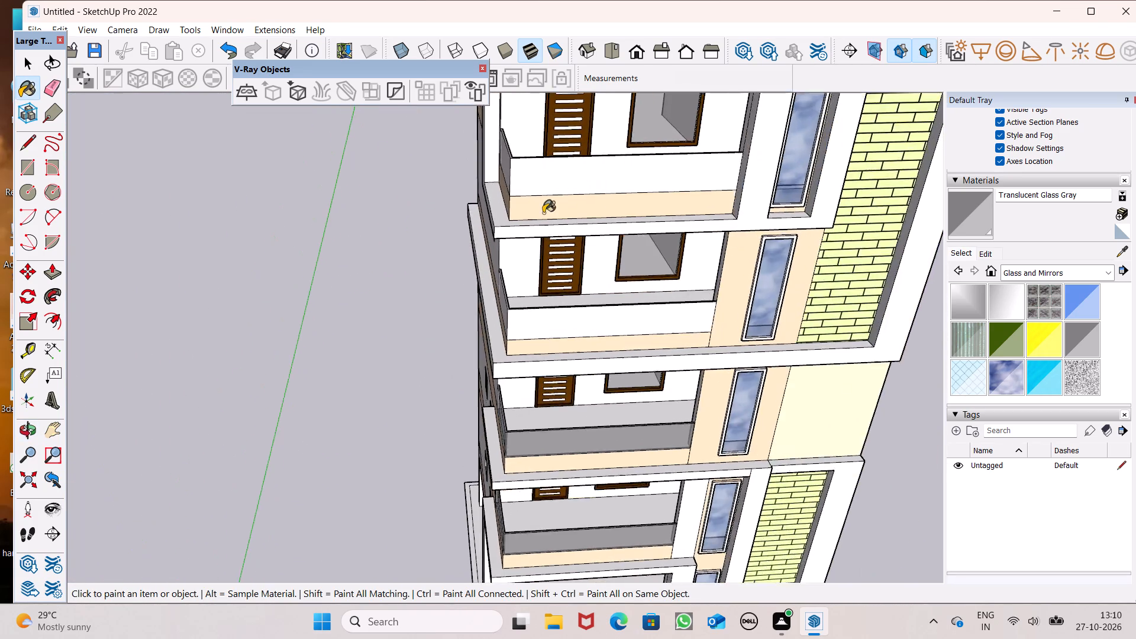
scroll(543, 213, up, 3)
scroll(538, 364, up, 6)
click(529, 385)
middle_drag(472, 374, 719, 337)
scroll(719, 338, up, 1)
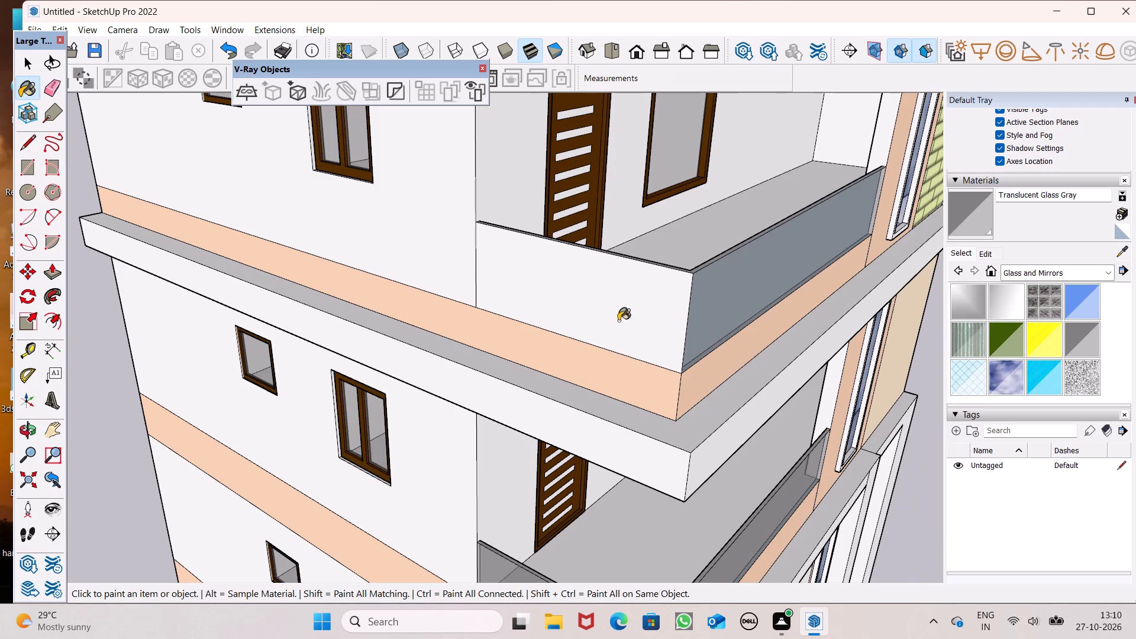
click(622, 308)
Paint the inner front and side faces of the fourth balcony's parapet with Translucent Glass Gray.
middle_drag(717, 324, 1033, 525)
scroll(876, 331, up, 7)
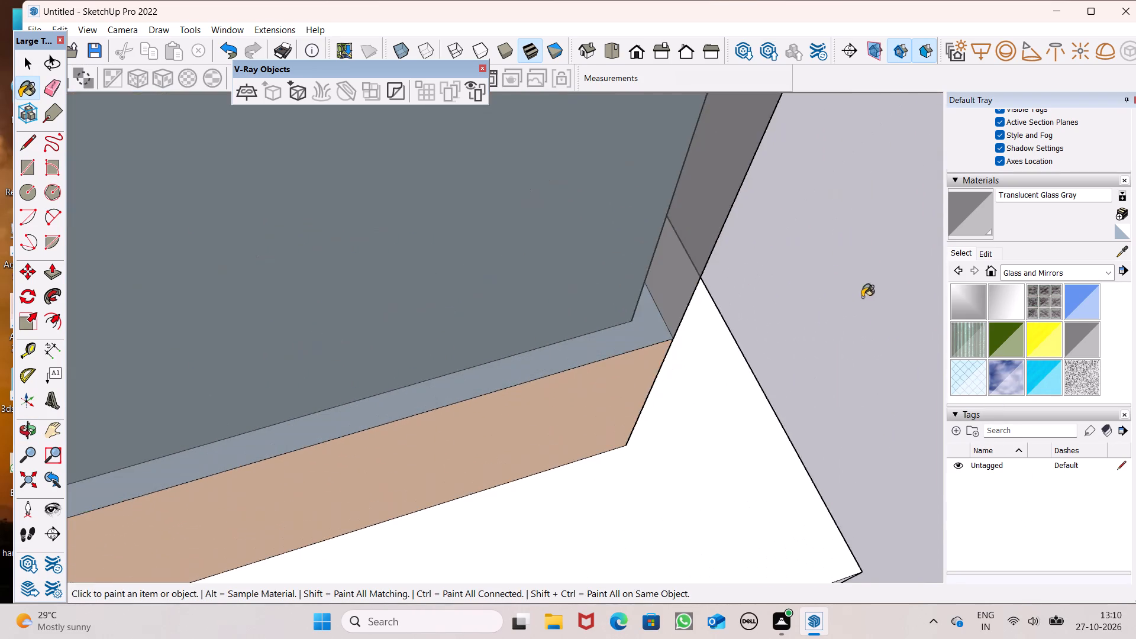
scroll(788, 234, down, 6)
click(728, 154)
middle_drag(830, 348, 367, 331)
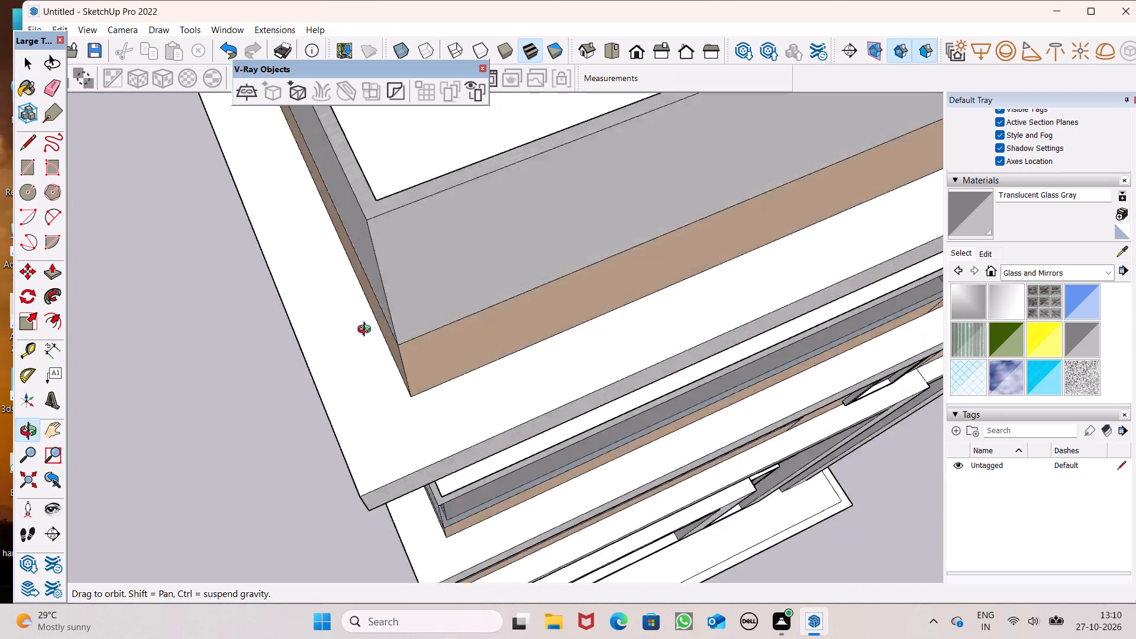
middle_drag(367, 331, 105, 251)
click(266, 164)
middle_drag(247, 243, 365, 196)
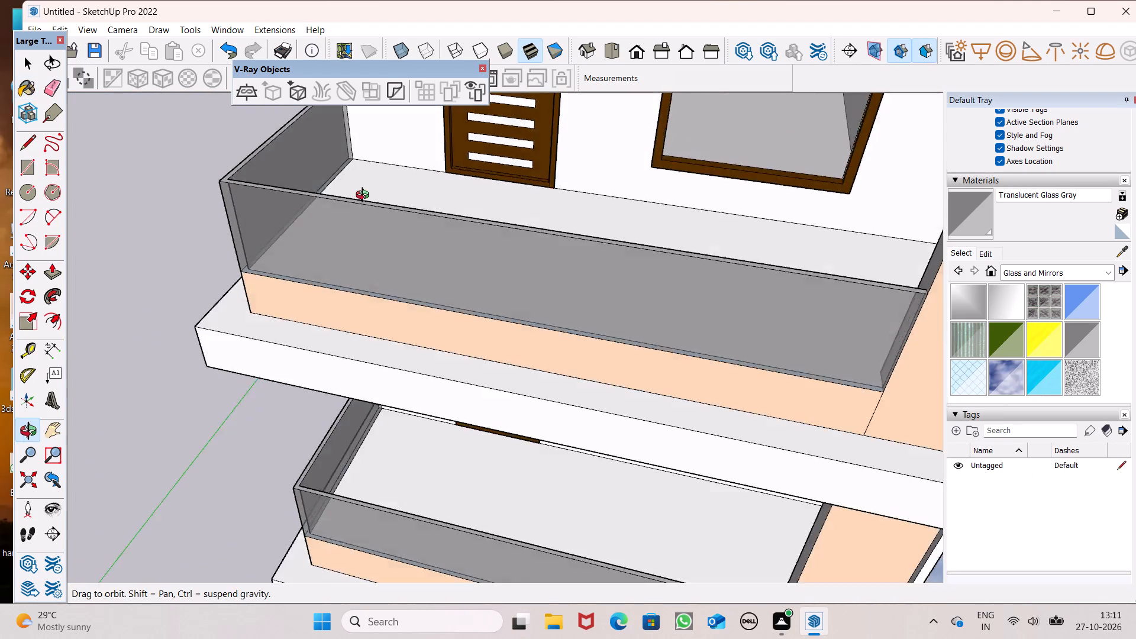
middle_drag(365, 196, 495, 135)
scroll(495, 135, up, 1)
scroll(460, 237, down, 4)
scroll(446, 295, down, 7)
scroll(437, 343, down, 7)
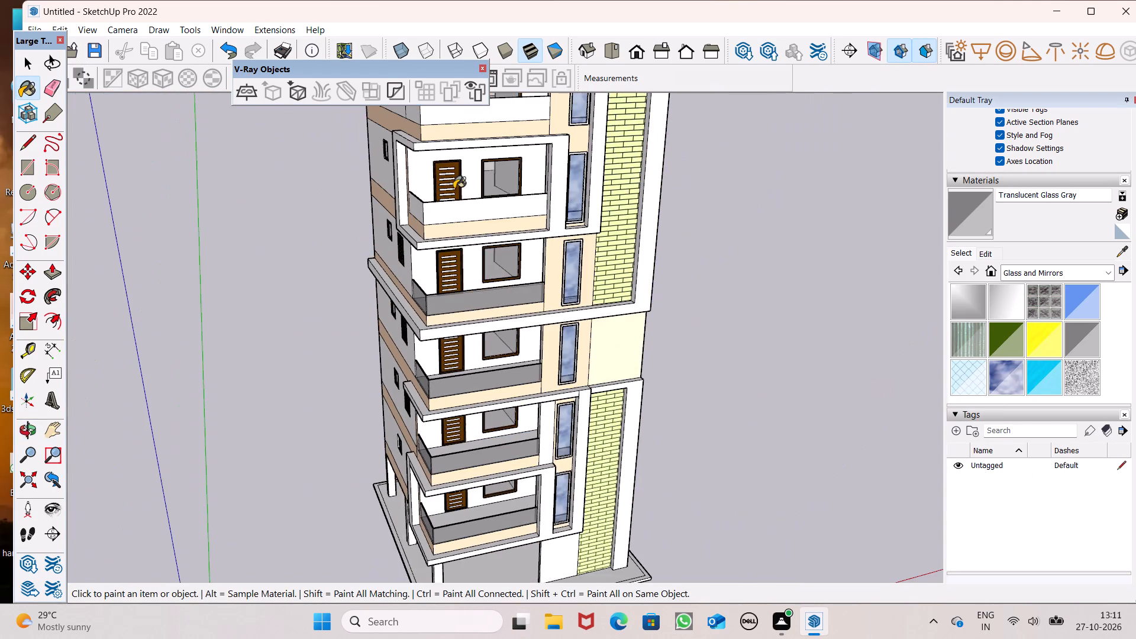
Paint the outer and inner faces of the fifth balcony's parapet with Translucent Glass Gray.
scroll(454, 189, up, 8)
scroll(415, 278, up, 6)
click(407, 277)
click(320, 246)
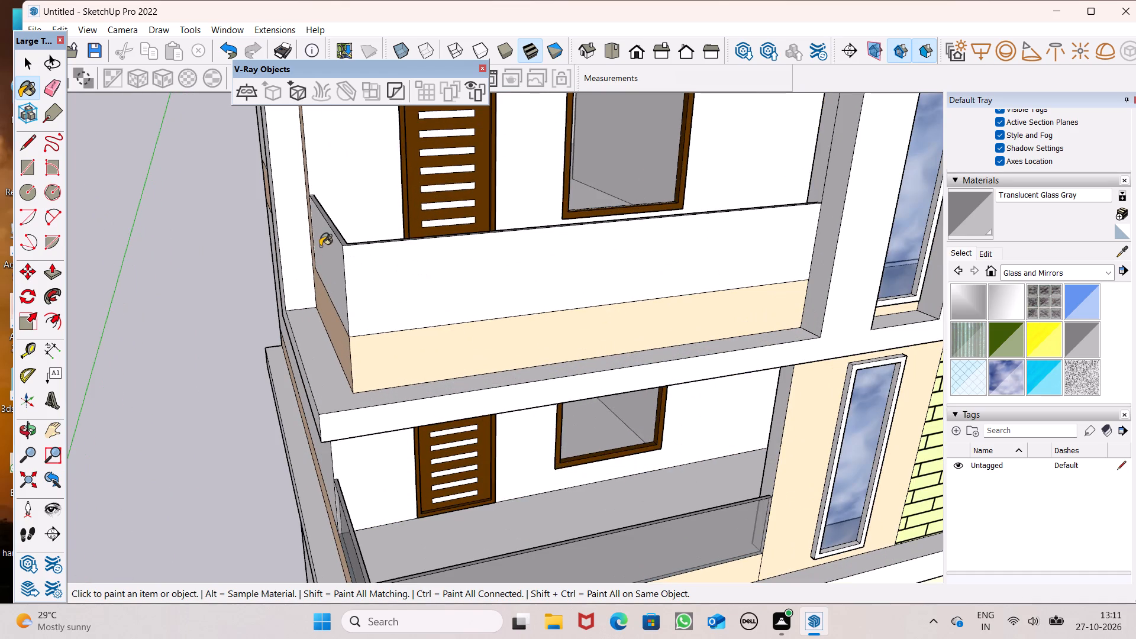
middle_drag(475, 257, 266, 312)
drag(290, 231, 281, 228)
scroll(260, 284, up, 1)
middle_drag(260, 284, 937, 292)
click(709, 212)
middle_drag(744, 257, 364, 204)
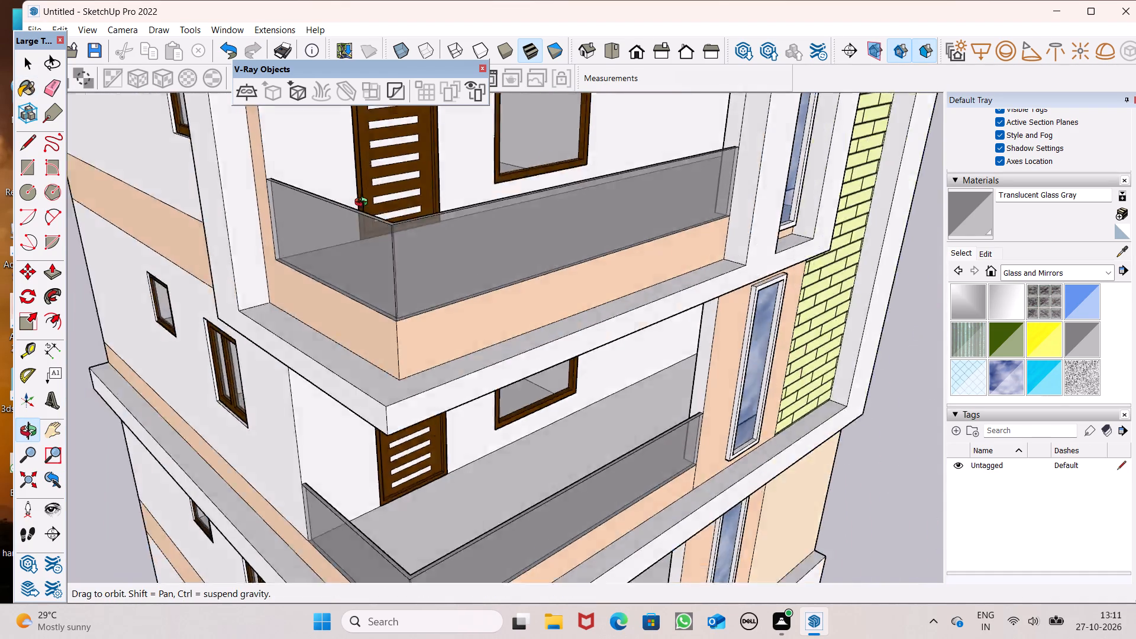
middle_drag(364, 204, 289, 175)
Paint the outer front and side faces of the sixth balcony's parapet with Translucent Glass Gray.
scroll(291, 176, up, 1)
scroll(397, 254, down, 7)
scroll(389, 330, down, 5)
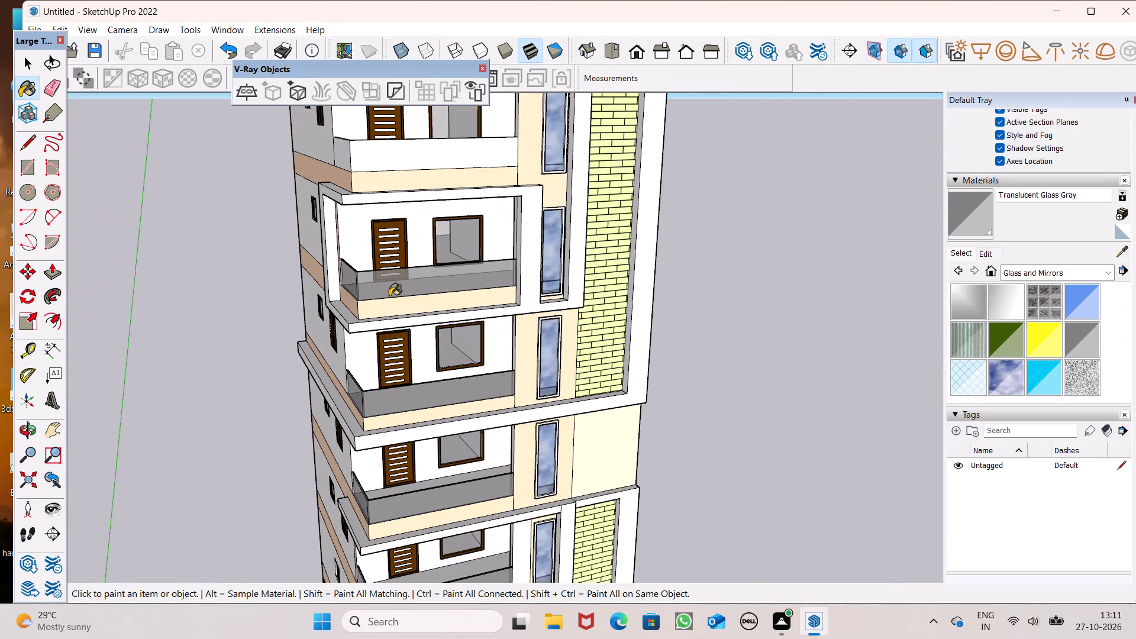
scroll(389, 306, down, 9)
scroll(399, 202, up, 7)
scroll(363, 246, up, 7)
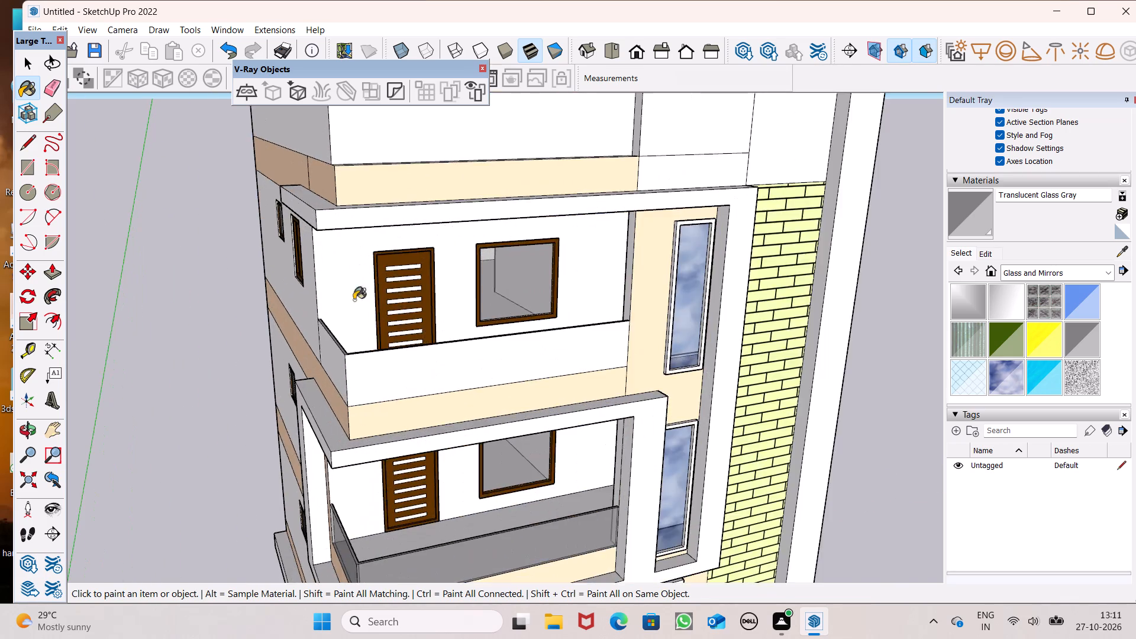
scroll(353, 407, up, 5)
click(364, 367)
click(332, 347)
Paint the inner side and front faces of the sixth balcony's parapet with Translucent Glass Gray.
middle_drag(435, 332, 240, 366)
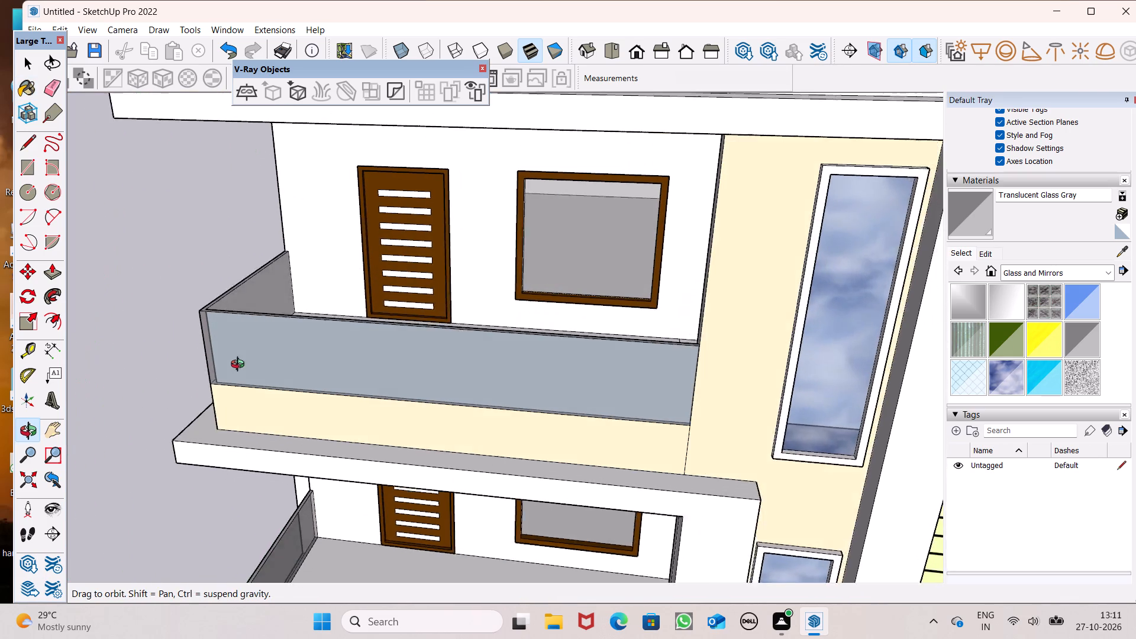
middle_drag(240, 366, 238, 350)
scroll(238, 361, up, 1)
click(265, 255)
middle_drag(257, 291, 940, 322)
scroll(943, 331, up, 1)
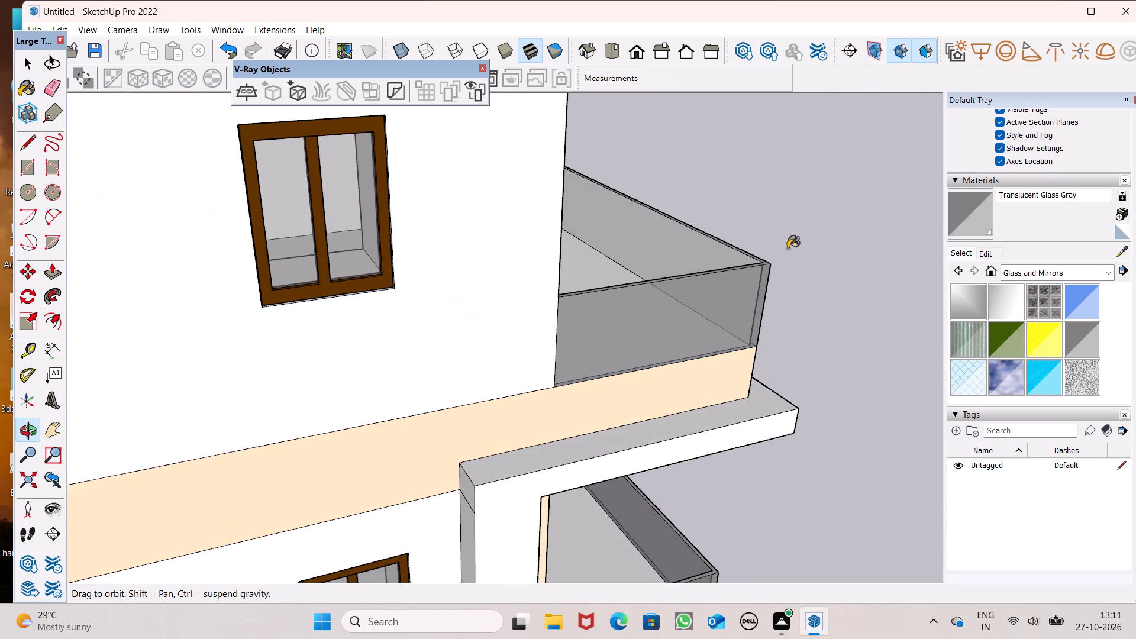
click(697, 240)
Push/Pull the top face of the sixth balcony's parapet up by 2".
scroll(754, 295, up, 8)
middle_drag(788, 301, 652, 433)
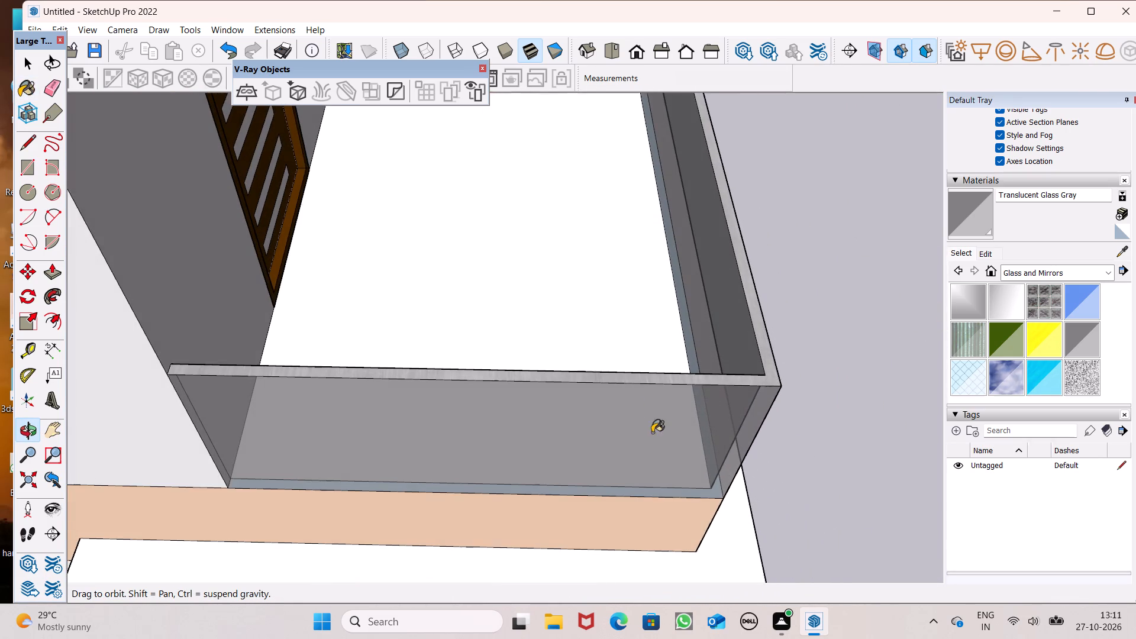
middle_drag(652, 433, 659, 439)
click(51, 280)
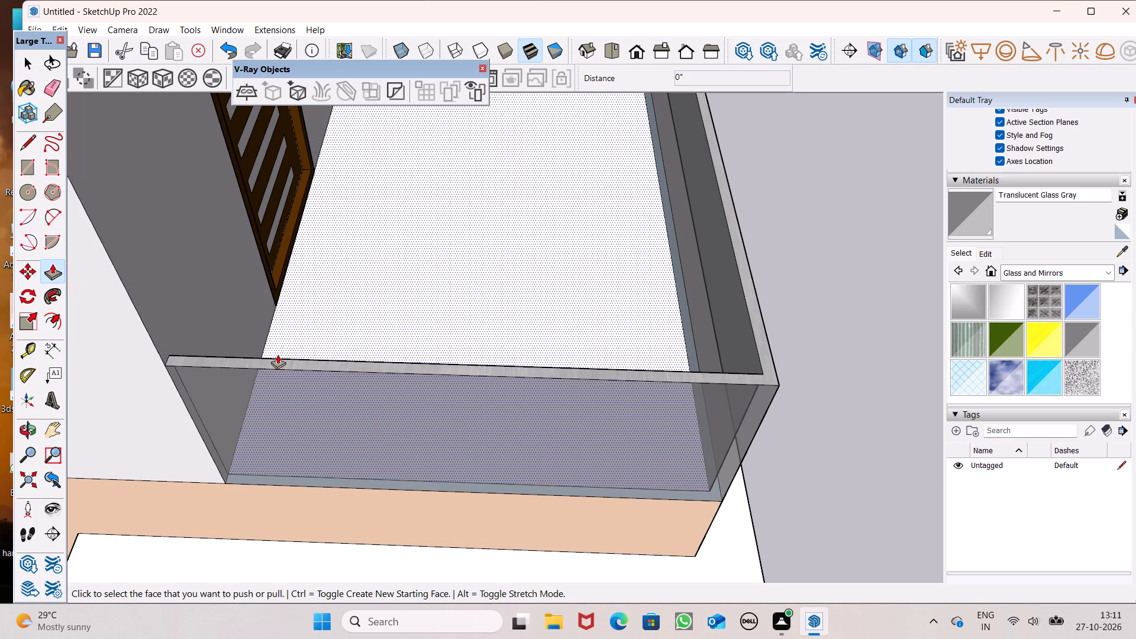
drag(292, 360, 292, 341)
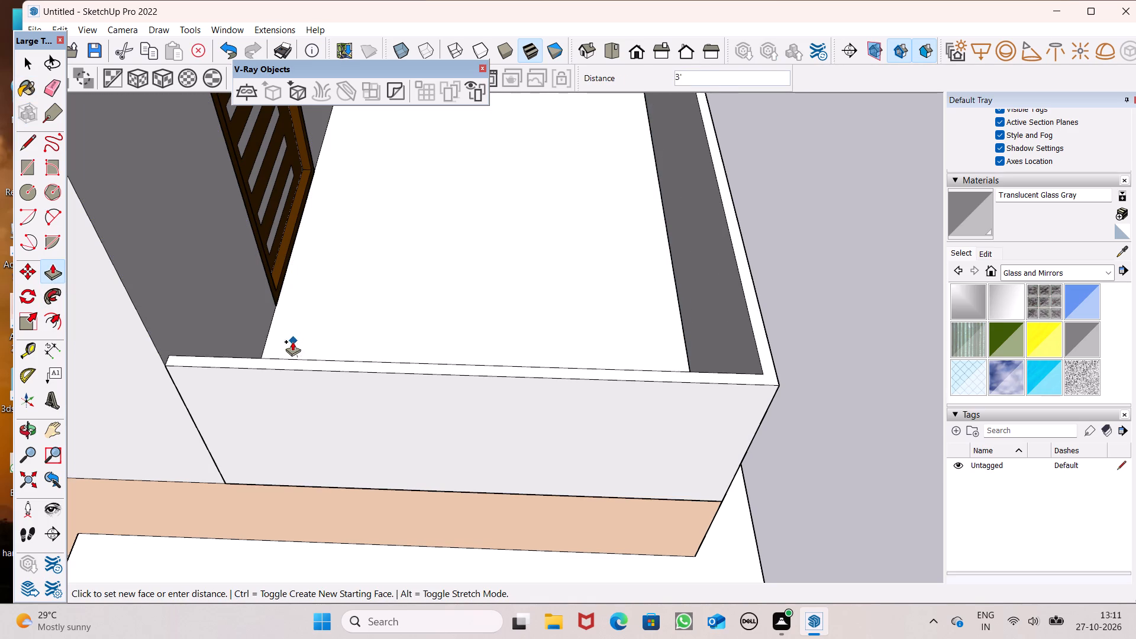
drag(292, 341, 282, 313)
key(2)
key(shift+quotedbl)
key(Return)
Push/Pull the top face of the fifth balcony's parapet up by 2".
scroll(259, 288, down, 4)
middle_drag(341, 349, 187, 185)
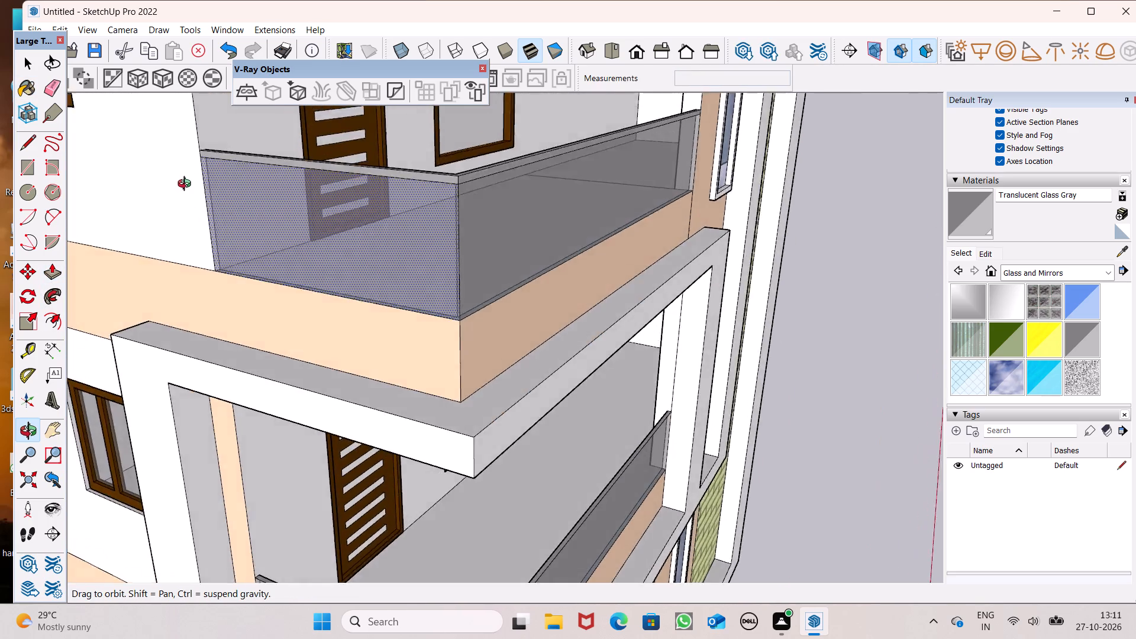
middle_drag(187, 185, 237, 133)
scroll(444, 262, down, 4)
scroll(593, 298, up, 3)
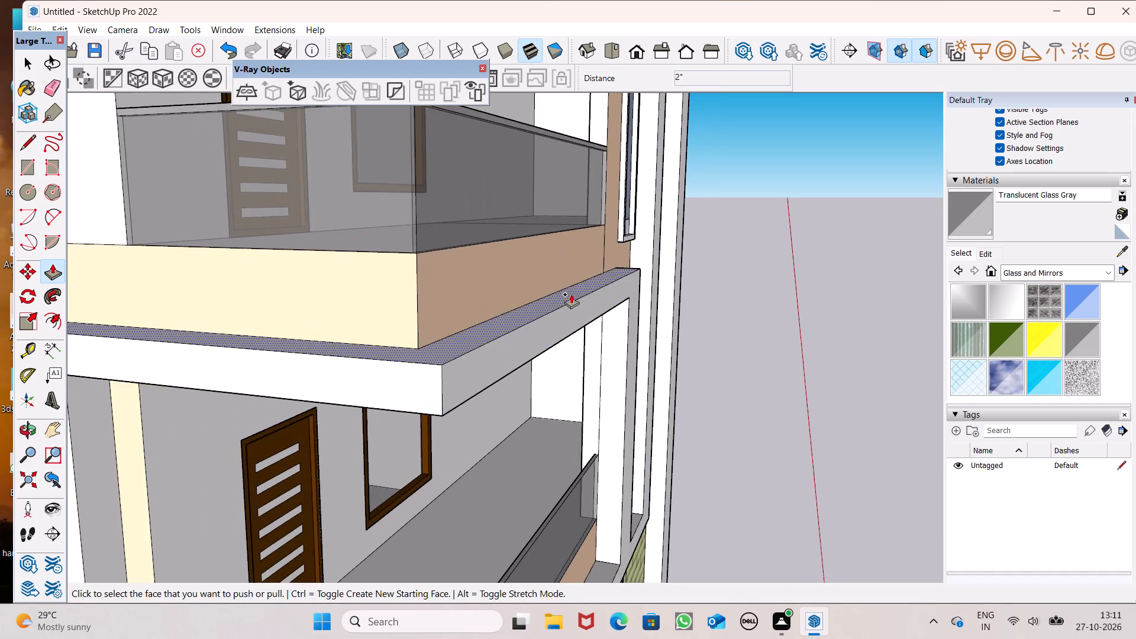
scroll(571, 294, down, 3)
middle_drag(562, 327, 346, 444)
middle_click(346, 444)
scroll(434, 428, down, 10)
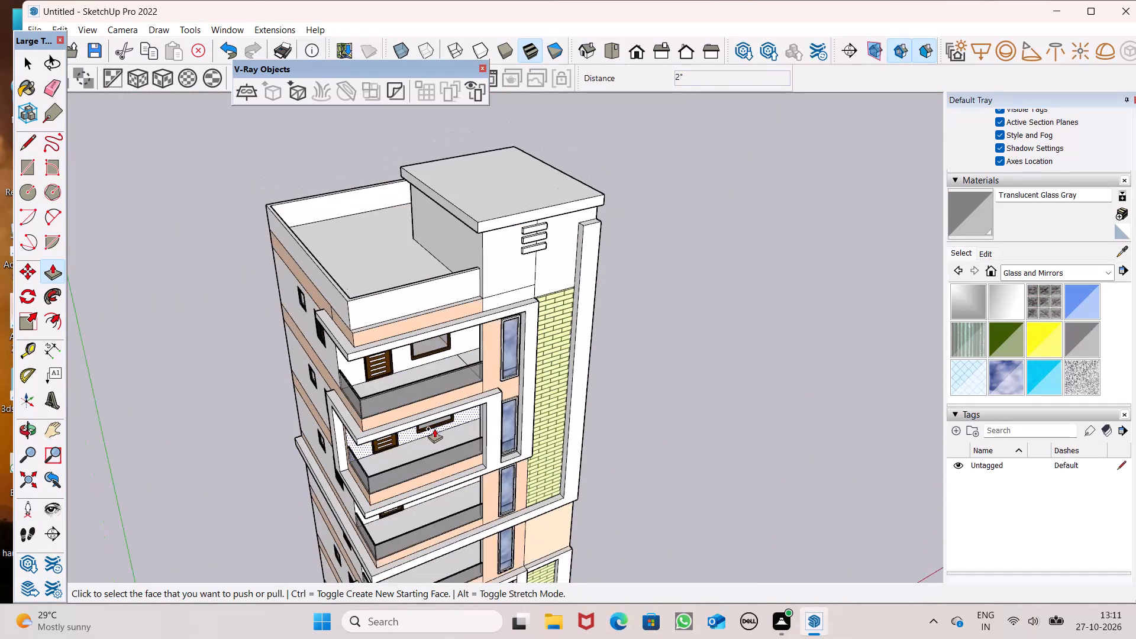
middle_drag(411, 460, 463, 380)
scroll(379, 478, up, 7)
scroll(409, 424, up, 6)
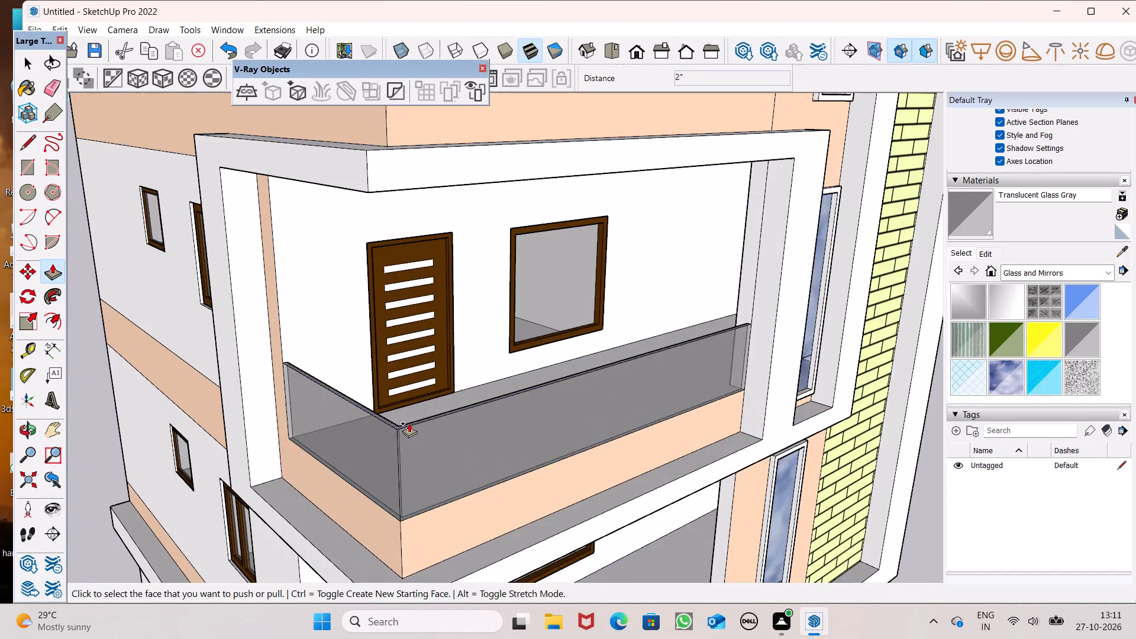
scroll(409, 423, up, 15)
scroll(374, 434, up, 7)
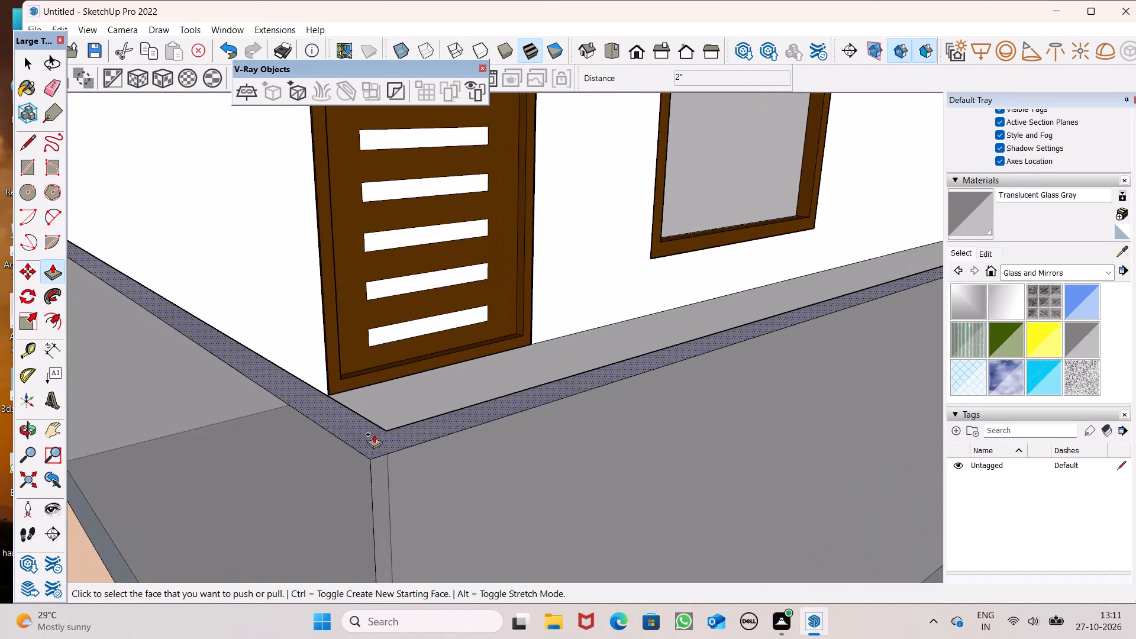
drag(373, 437, 375, 380)
text(2")
key(Return)
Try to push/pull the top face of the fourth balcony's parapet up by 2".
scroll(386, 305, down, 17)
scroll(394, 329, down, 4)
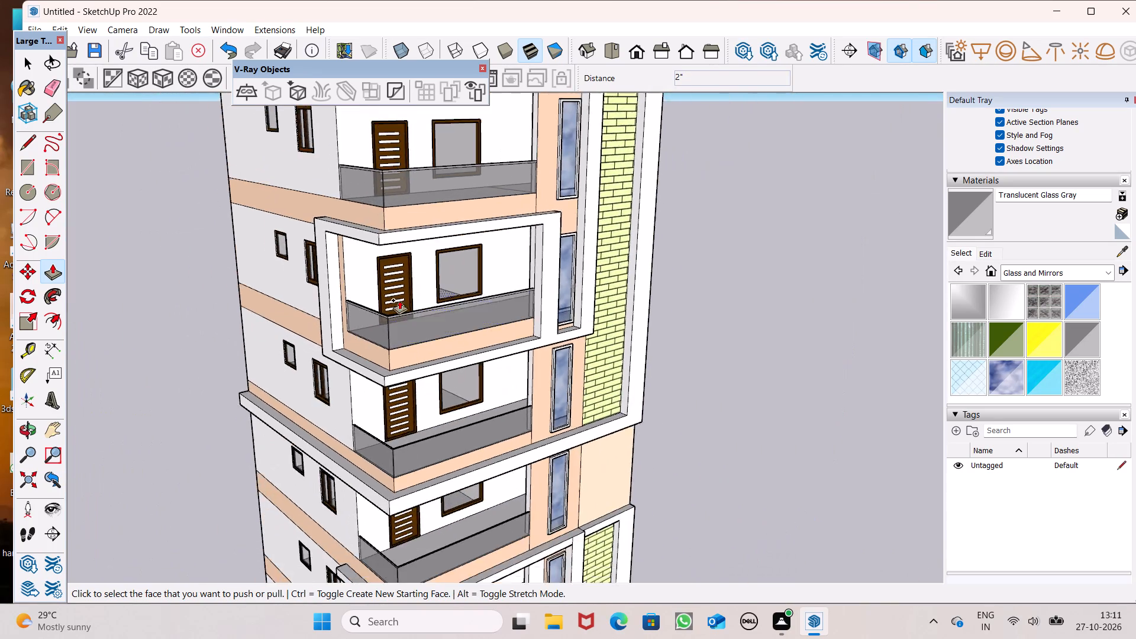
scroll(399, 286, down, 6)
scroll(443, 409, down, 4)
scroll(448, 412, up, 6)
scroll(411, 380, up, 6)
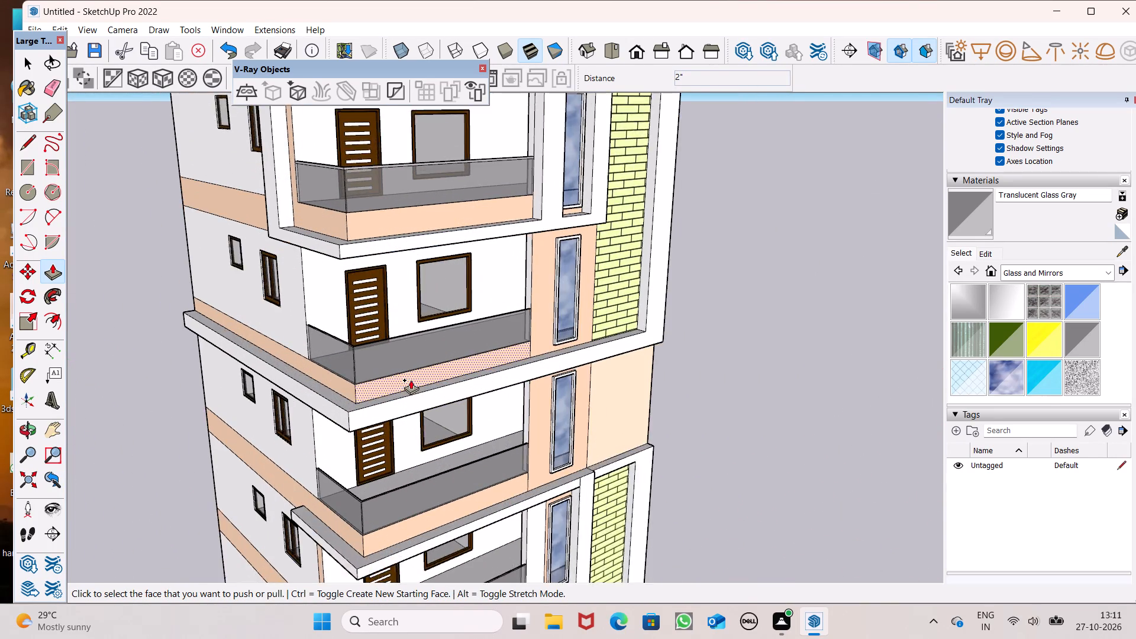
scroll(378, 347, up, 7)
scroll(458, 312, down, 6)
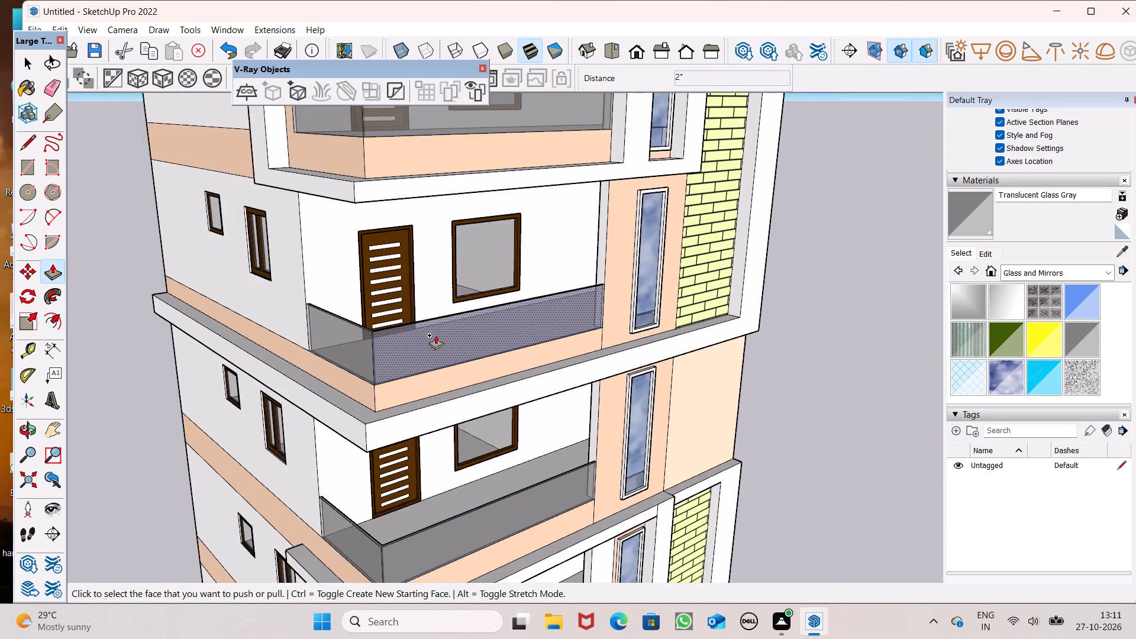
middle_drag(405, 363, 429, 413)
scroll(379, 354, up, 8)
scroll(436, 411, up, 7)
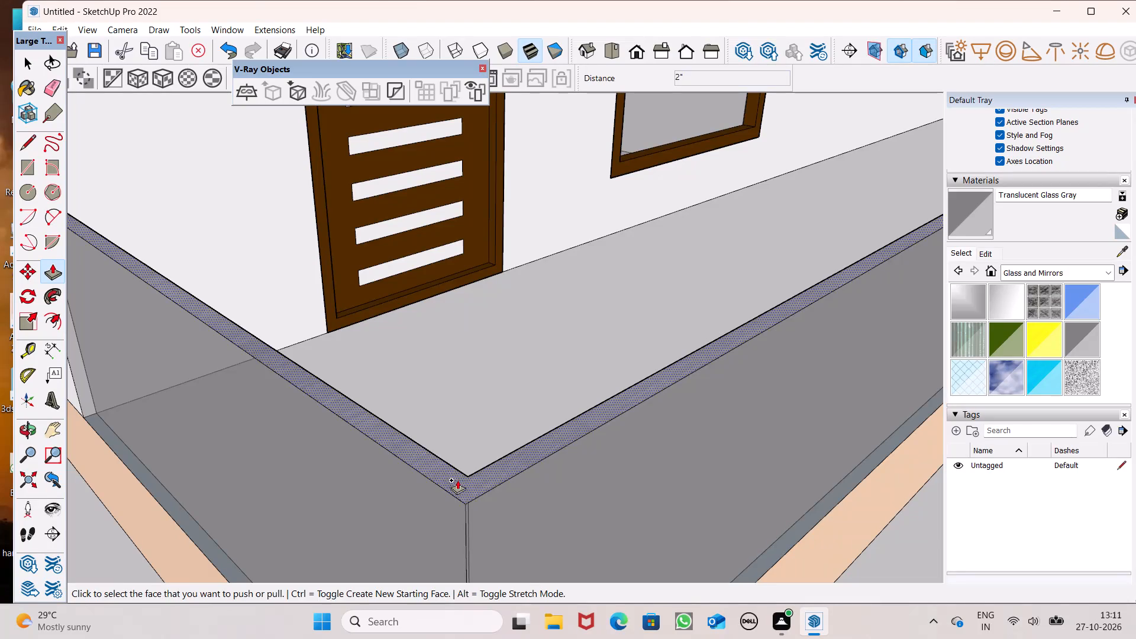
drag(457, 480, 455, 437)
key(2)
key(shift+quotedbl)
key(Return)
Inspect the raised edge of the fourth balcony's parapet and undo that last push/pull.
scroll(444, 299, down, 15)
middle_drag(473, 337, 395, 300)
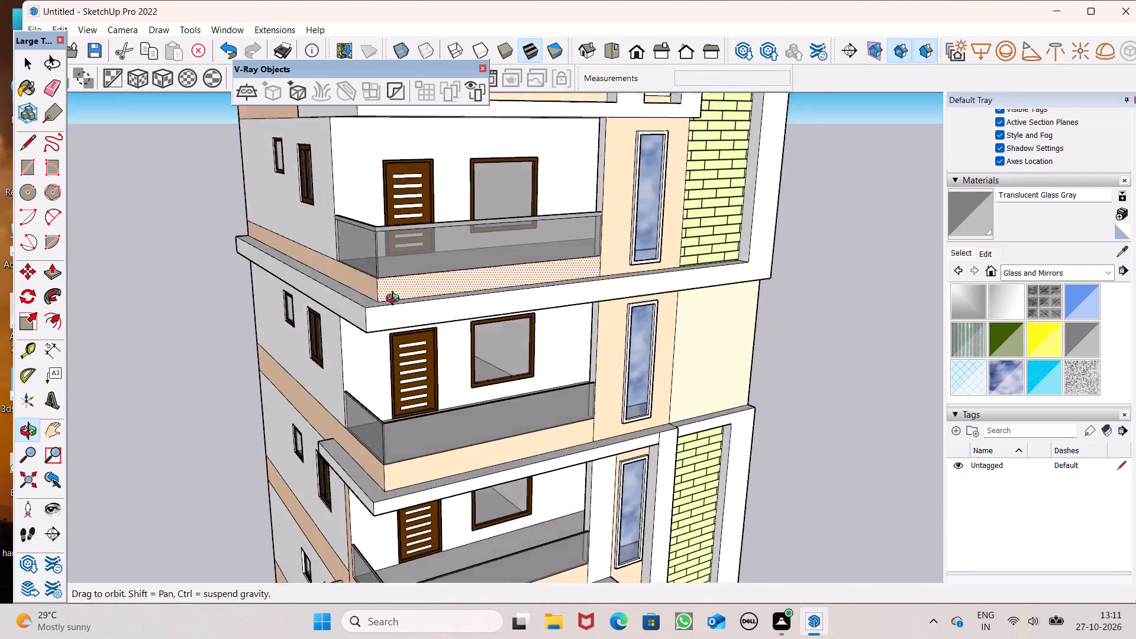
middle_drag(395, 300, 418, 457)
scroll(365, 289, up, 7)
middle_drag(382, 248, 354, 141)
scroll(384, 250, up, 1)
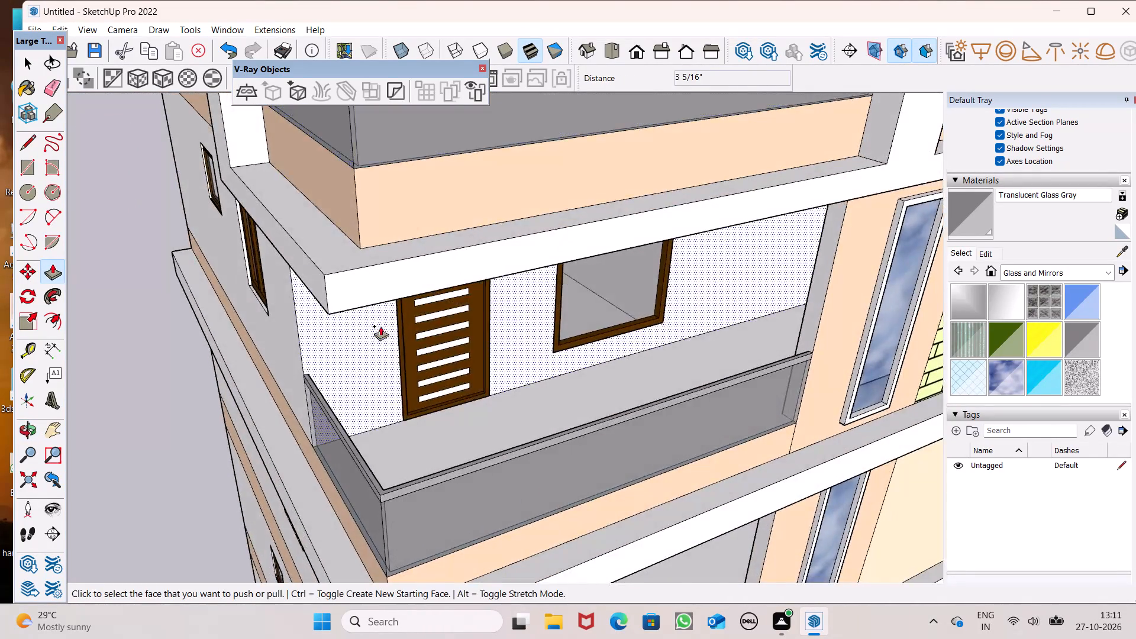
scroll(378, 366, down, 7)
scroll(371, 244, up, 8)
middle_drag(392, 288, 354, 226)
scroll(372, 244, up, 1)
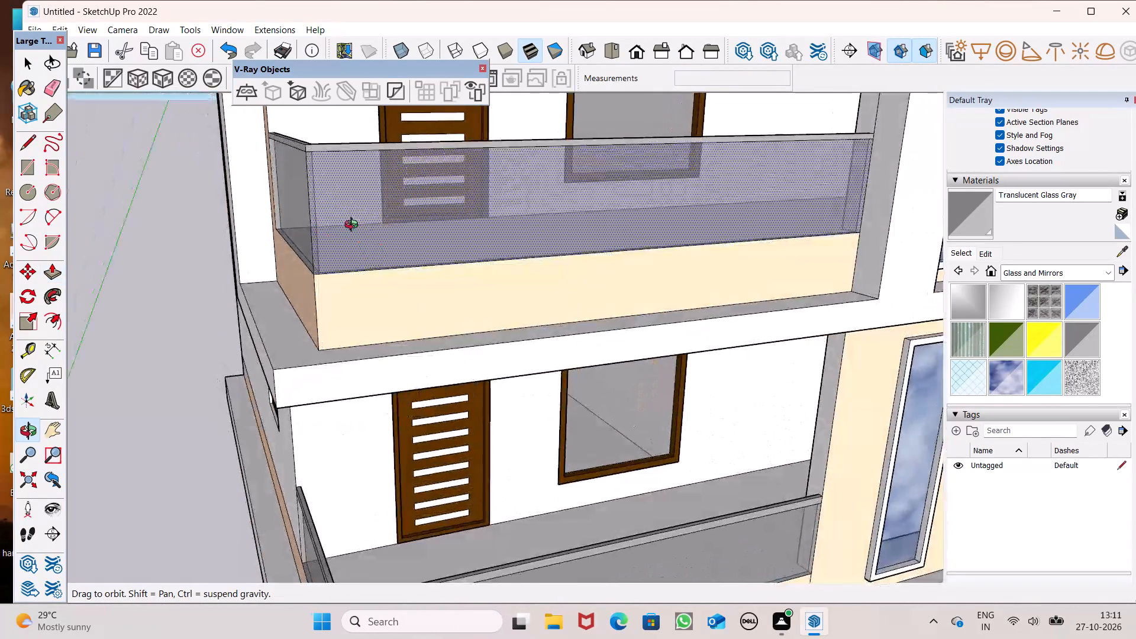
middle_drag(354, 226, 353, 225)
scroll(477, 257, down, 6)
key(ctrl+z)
Push/Pull the top face of the fourth balcony's parapet up by 2".
middle_drag(551, 383, 626, 424)
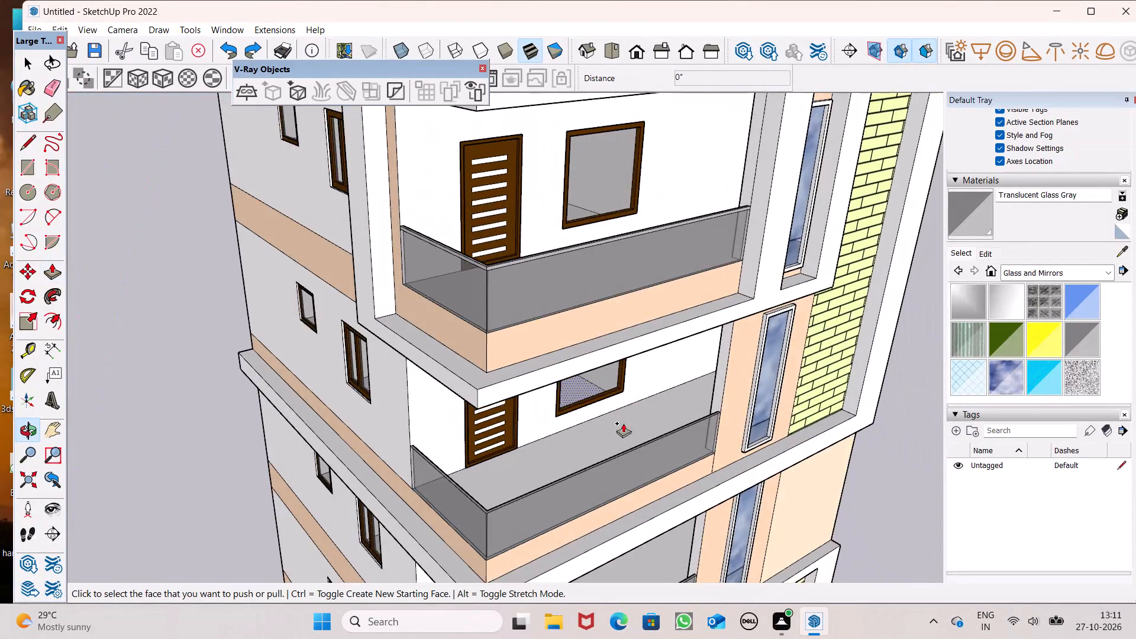
scroll(549, 509, up, 7)
scroll(469, 513, up, 6)
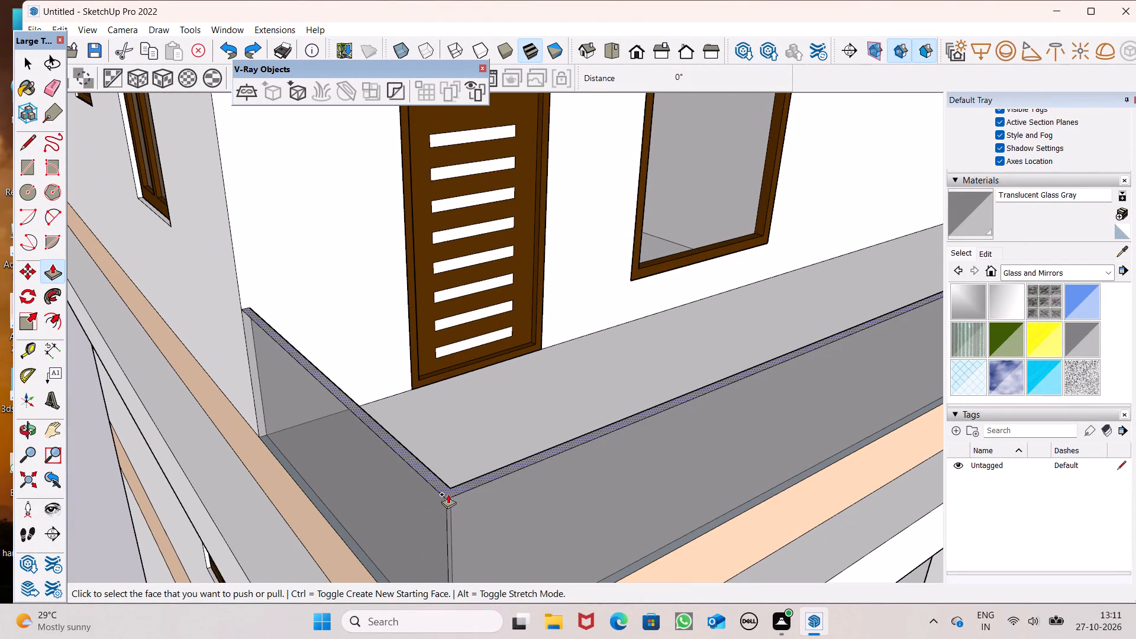
drag(447, 493, 440, 378)
key(2)
key(shift+quotedbl)
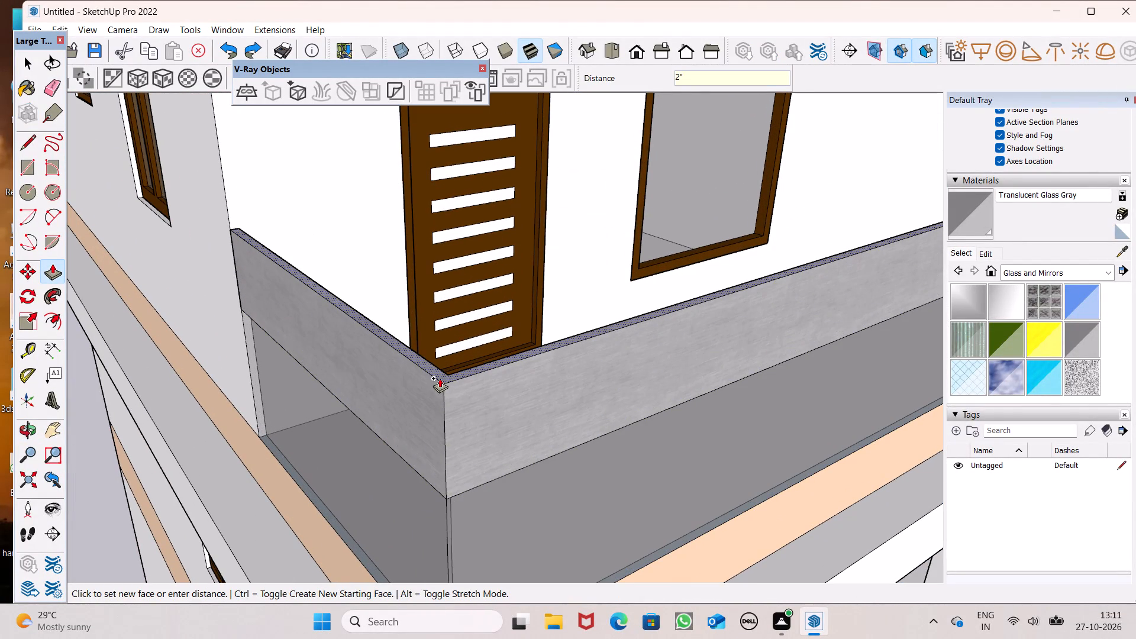
drag(440, 378, 440, 379)
key(Return)
Push/Pull the top face of the third balcony's parapet up by 2".
scroll(424, 333, down, 15)
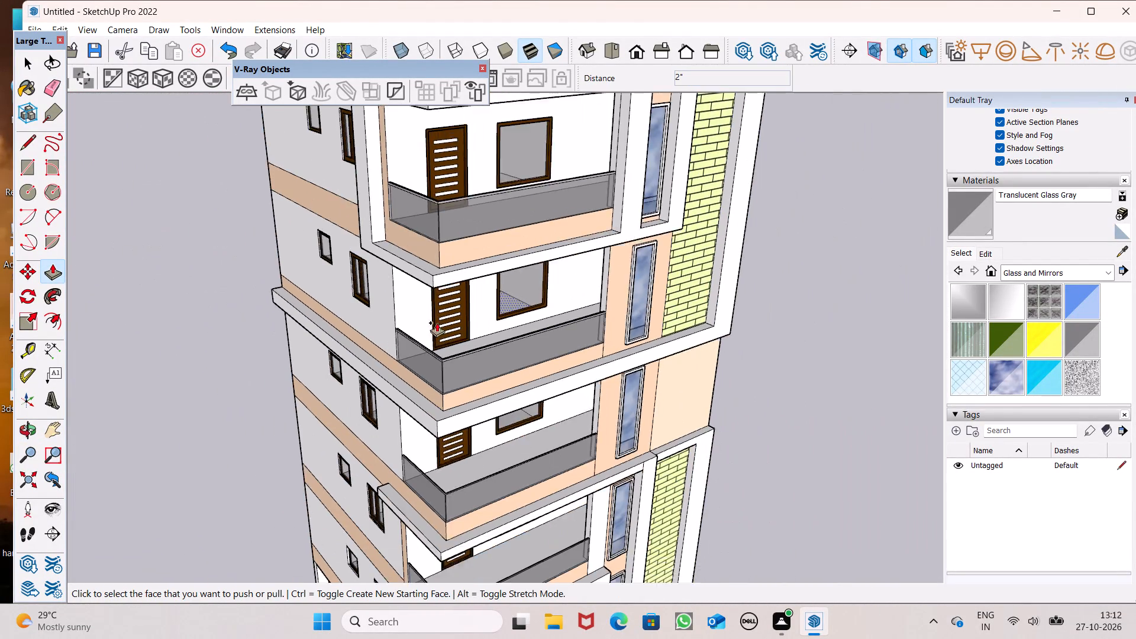
scroll(462, 357, down, 6)
scroll(472, 530, up, 14)
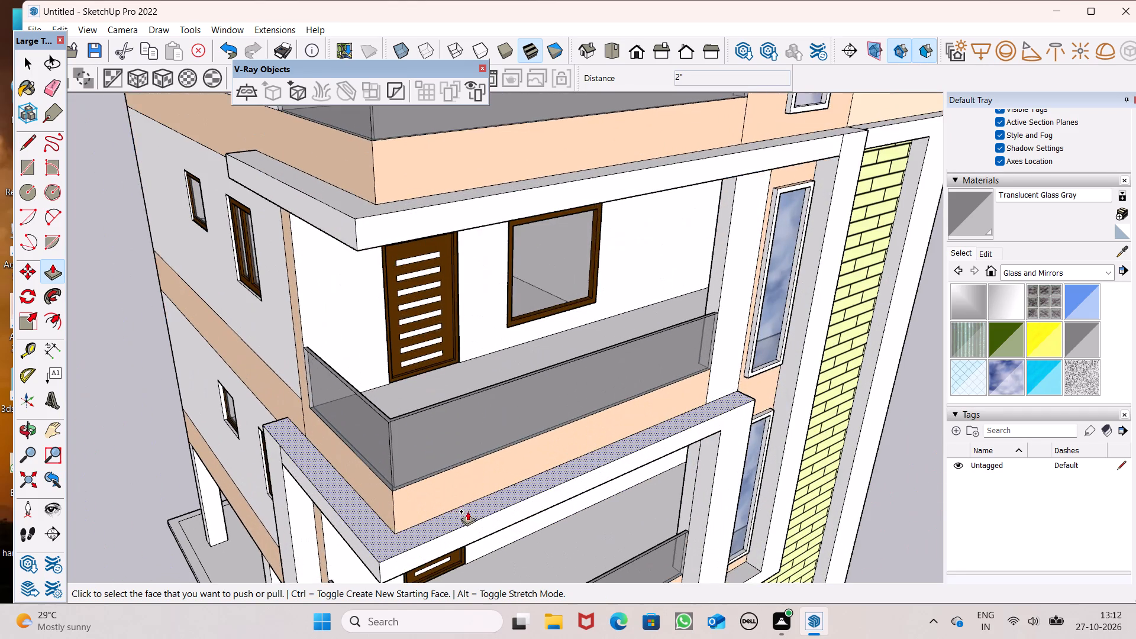
scroll(467, 454, down, 2)
middle_drag(473, 454, 496, 522)
scroll(417, 291, up, 6)
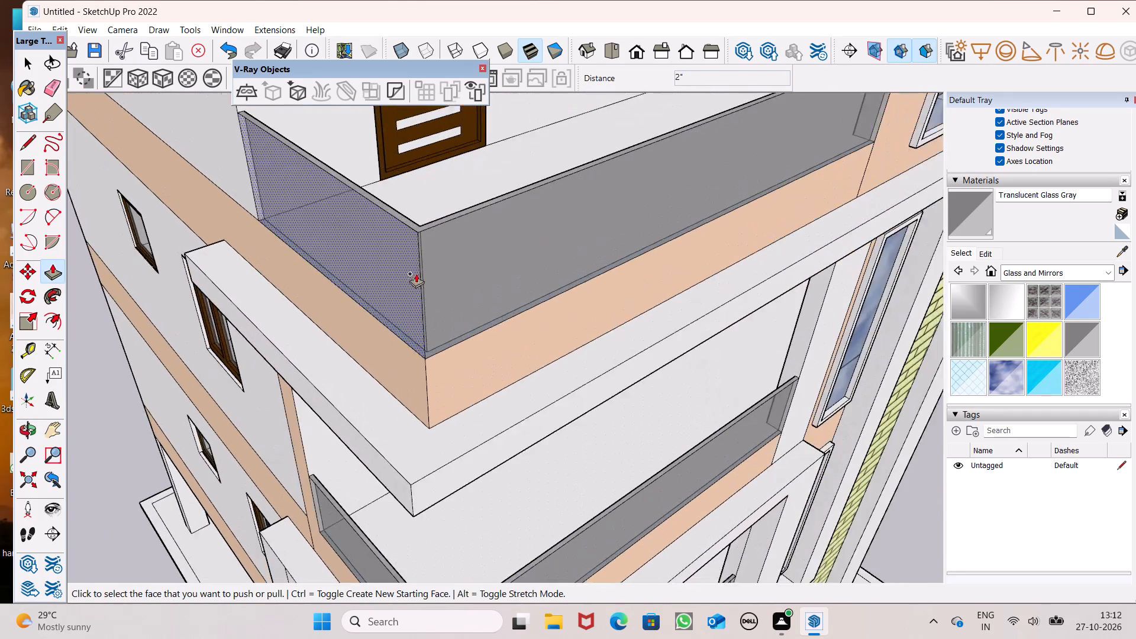
scroll(416, 273, up, 1)
scroll(426, 204, up, 8)
scroll(443, 235, down, 9)
scroll(500, 387, down, 9)
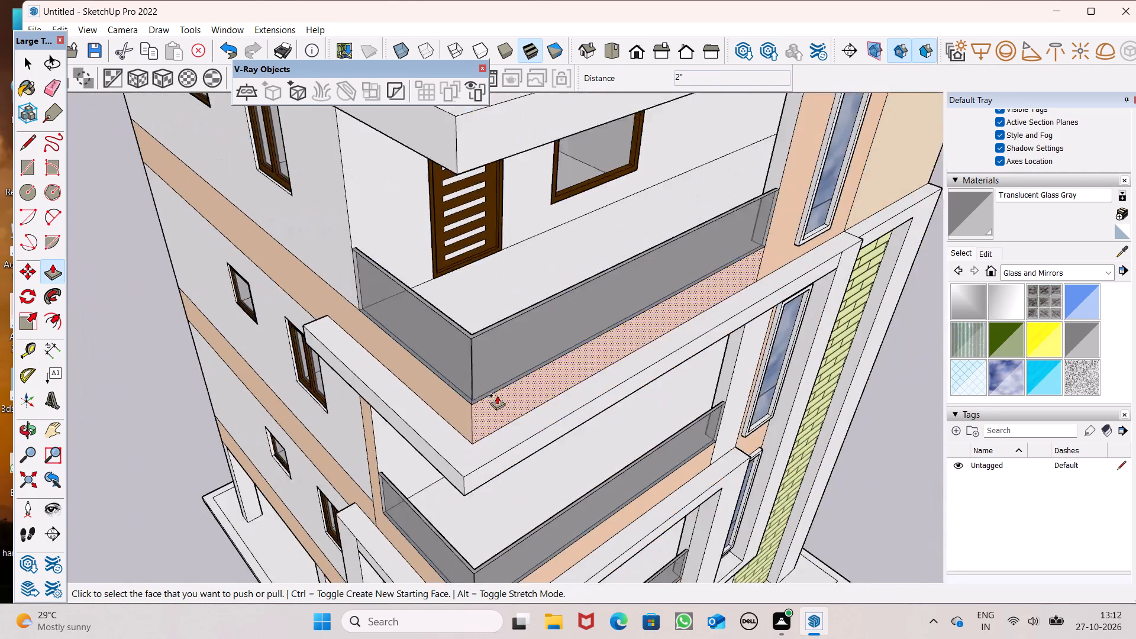
scroll(485, 353, down, 6)
scroll(485, 339, up, 13)
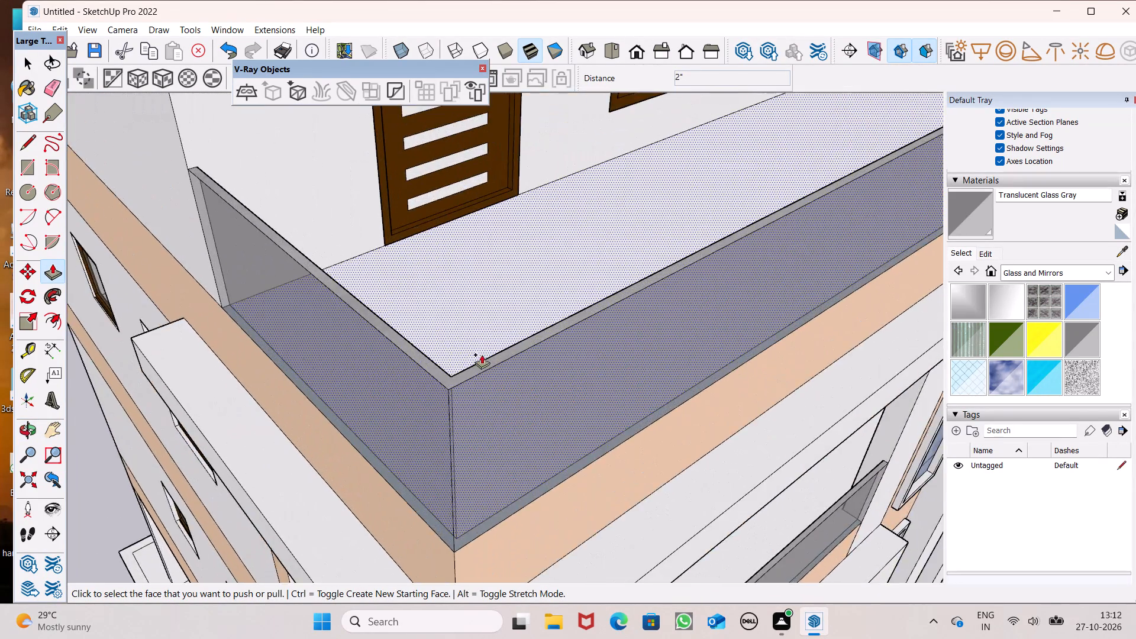
scroll(482, 354, up, 7)
drag(435, 424, 440, 380)
key(2)
key(shift+quotedbl)
key(Return)
Push/Pull the top face of the second balcony's parapet up by 2".
scroll(412, 319, down, 14)
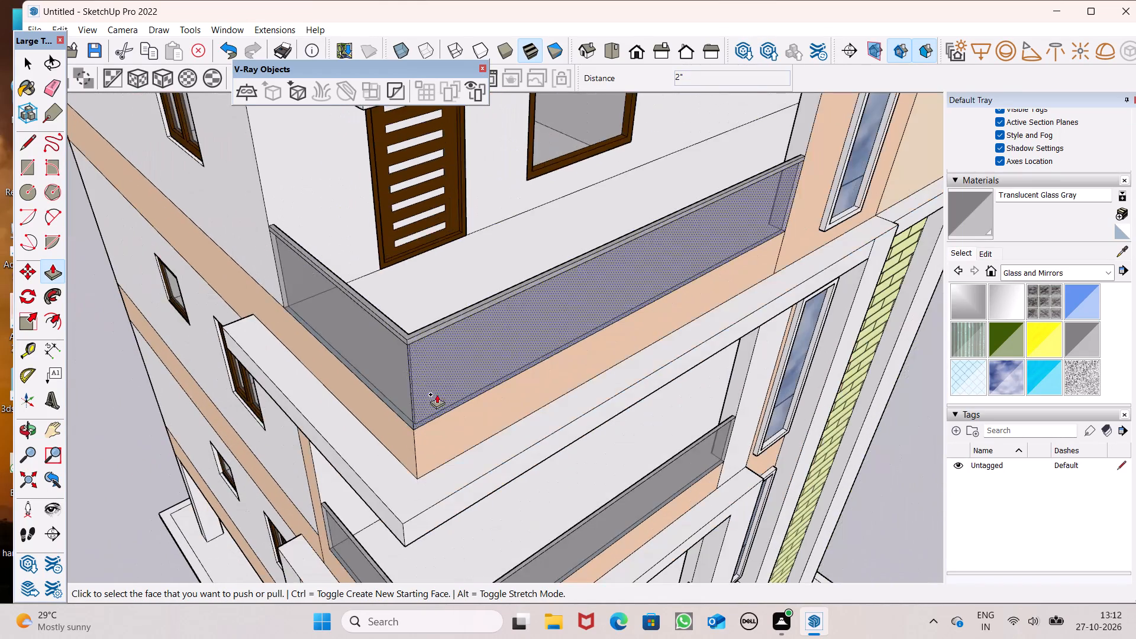
scroll(430, 278, down, 6)
scroll(444, 472, up, 7)
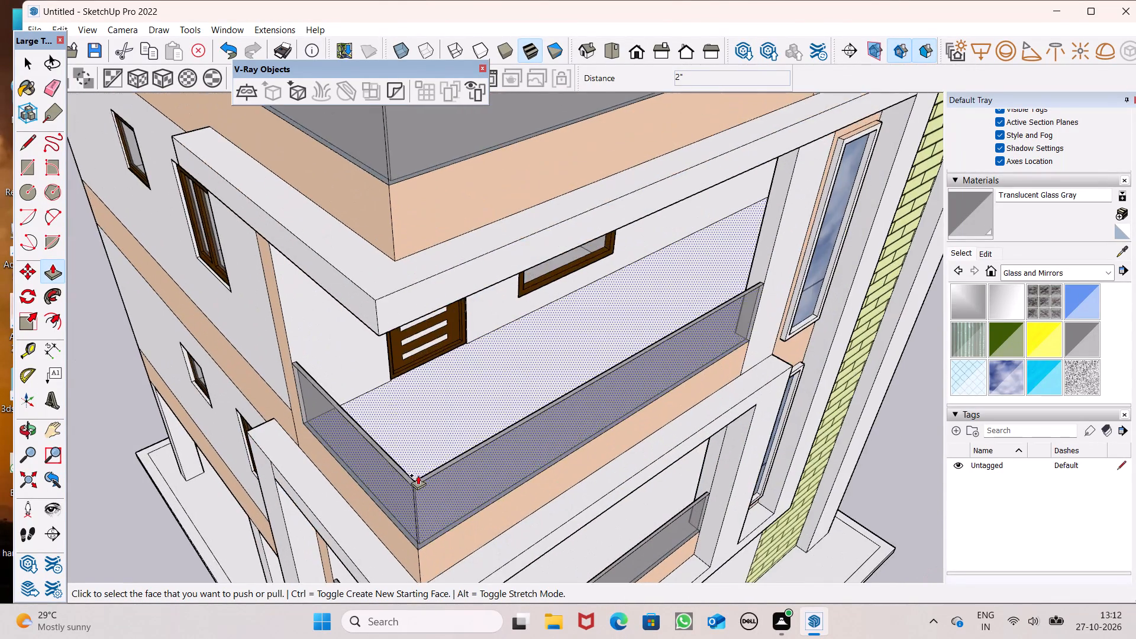
scroll(418, 475, up, 14)
drag(406, 501, 411, 420)
key(2)
key(shift+quotedbl)
key(Return)
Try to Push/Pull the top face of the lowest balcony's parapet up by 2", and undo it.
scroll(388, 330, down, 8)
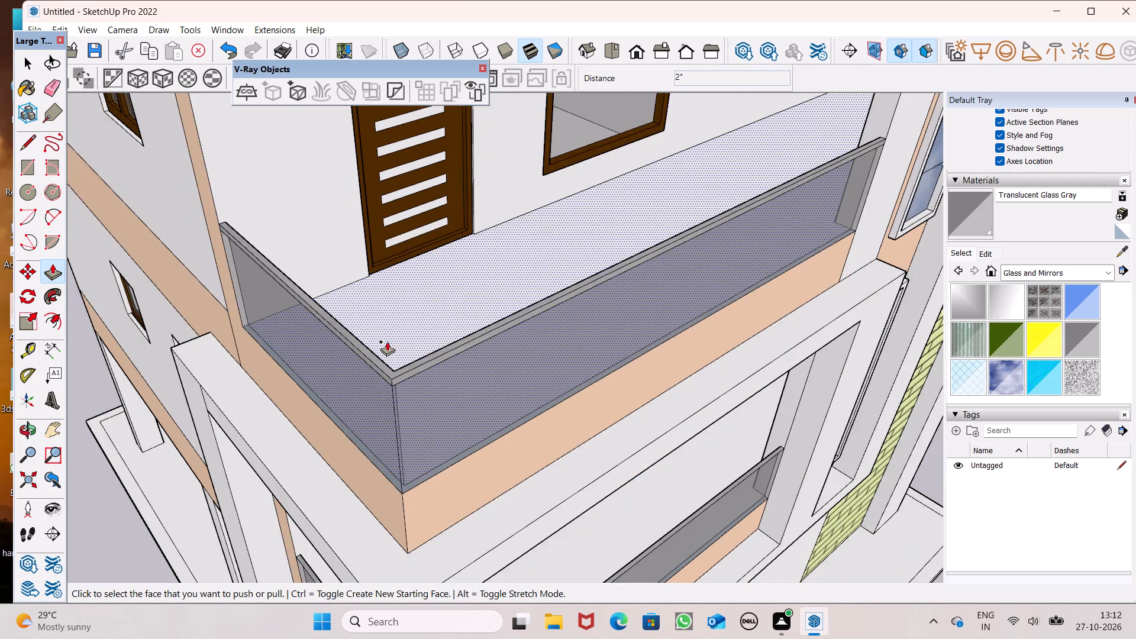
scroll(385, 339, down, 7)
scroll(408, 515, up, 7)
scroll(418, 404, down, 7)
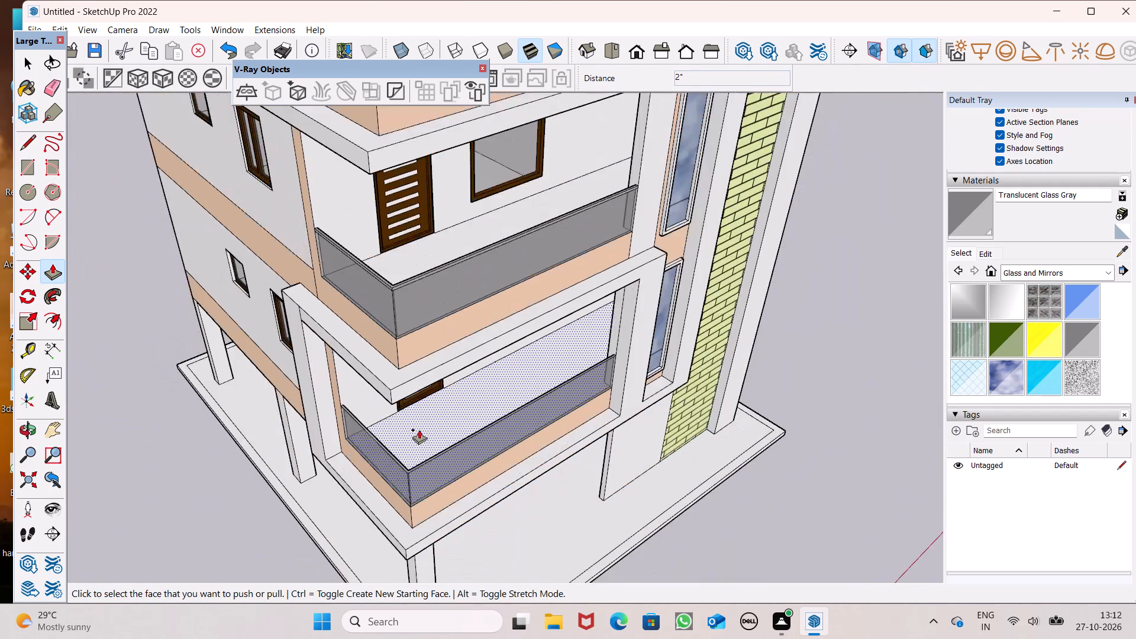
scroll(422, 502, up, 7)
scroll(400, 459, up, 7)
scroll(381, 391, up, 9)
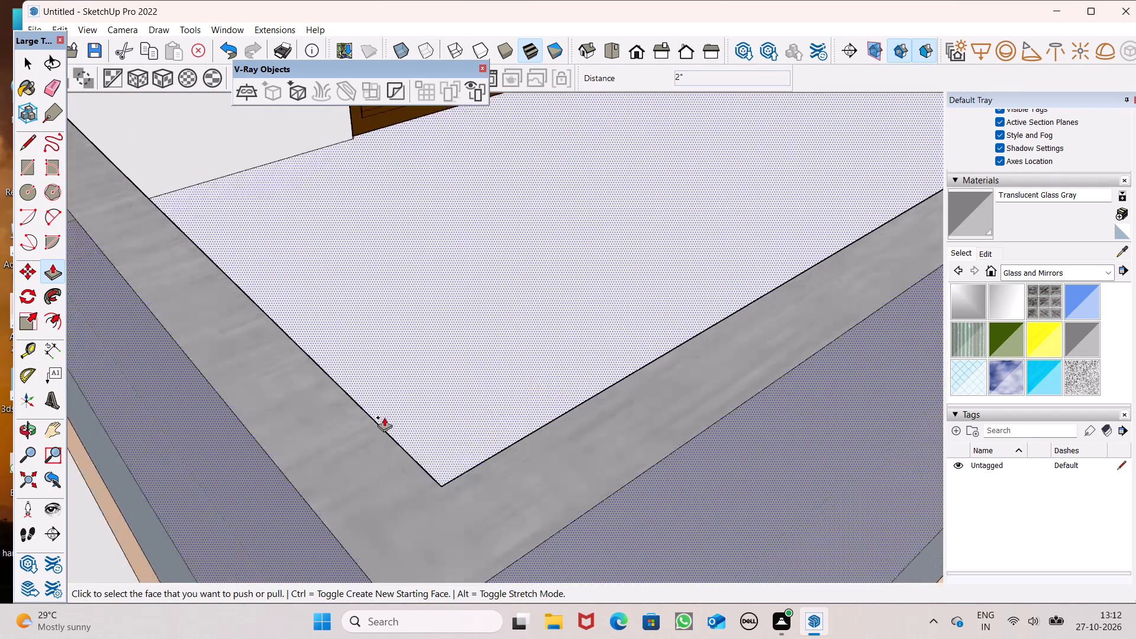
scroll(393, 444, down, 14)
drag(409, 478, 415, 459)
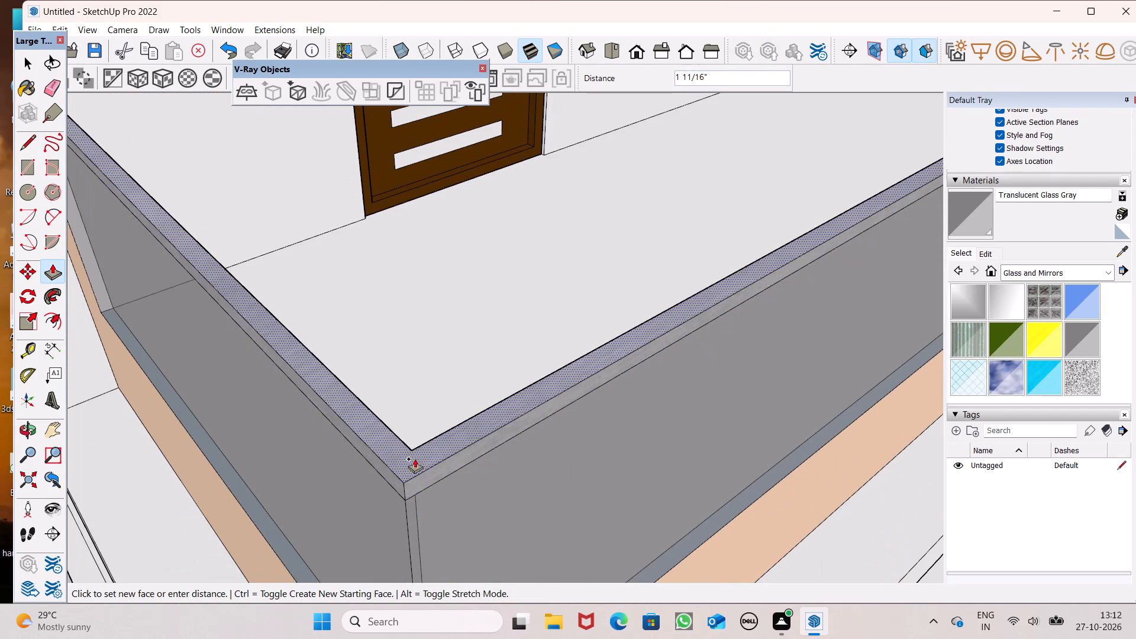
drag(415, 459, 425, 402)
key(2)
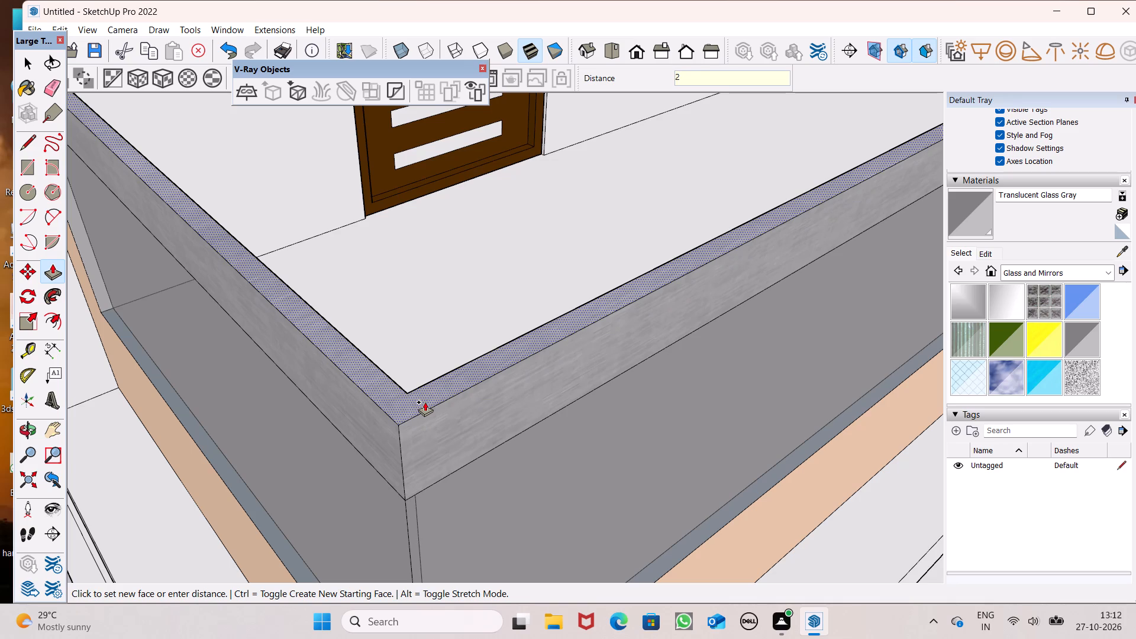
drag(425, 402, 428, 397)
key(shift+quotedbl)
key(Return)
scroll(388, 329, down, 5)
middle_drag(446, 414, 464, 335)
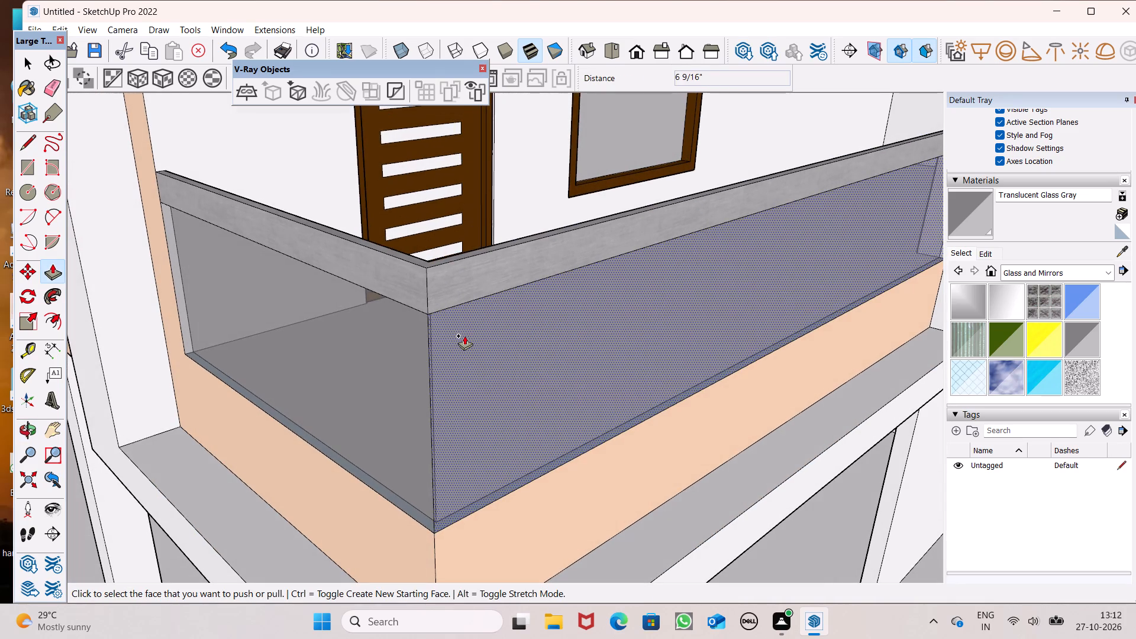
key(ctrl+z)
Push/Pull the top face of the lowest balcony's parapet up by 2".
middle_drag(437, 335, 429, 427)
scroll(429, 427, up, 6)
middle_click(427, 430)
drag(423, 437, 429, 380)
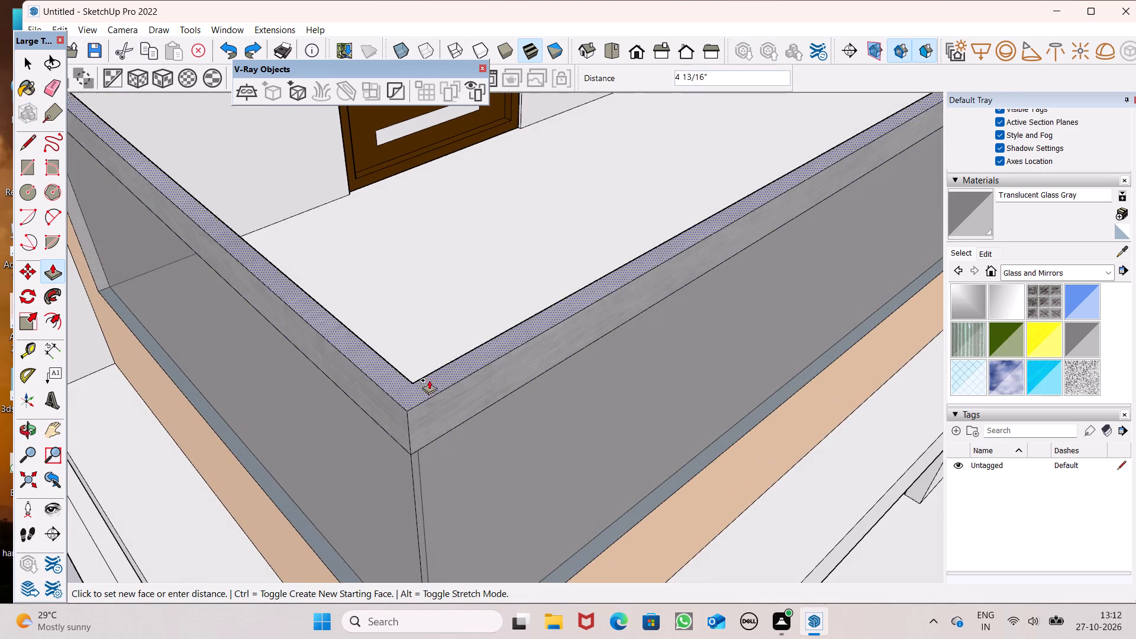
drag(429, 380, 441, 244)
text(2")
key(Return)
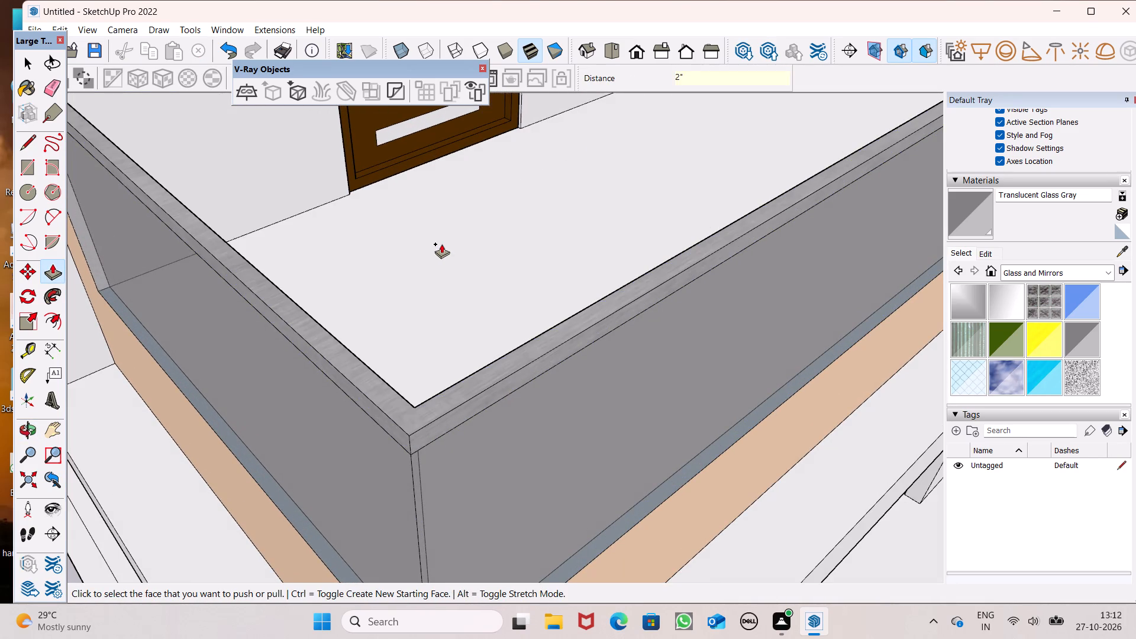
key(space)
Examine the whole building's balconies, parapets and facade from the front, the side and above.
scroll(396, 282, down, 6)
scroll(382, 337, down, 6)
middle_drag(411, 376, 399, 299)
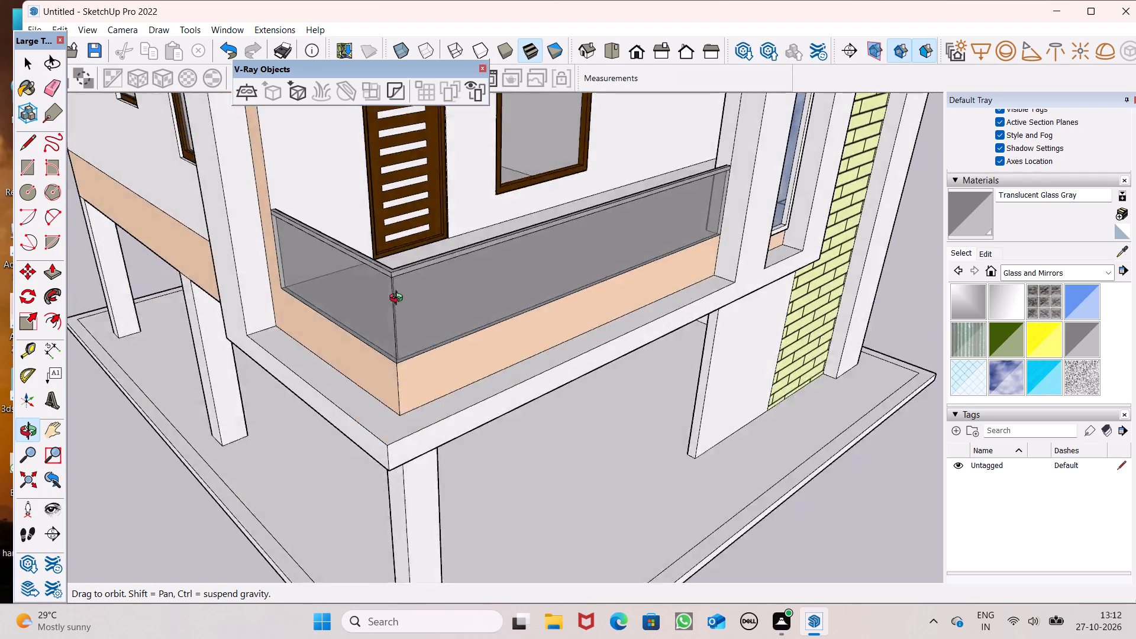
middle_drag(399, 299, 266, 271)
scroll(450, 370, down, 17)
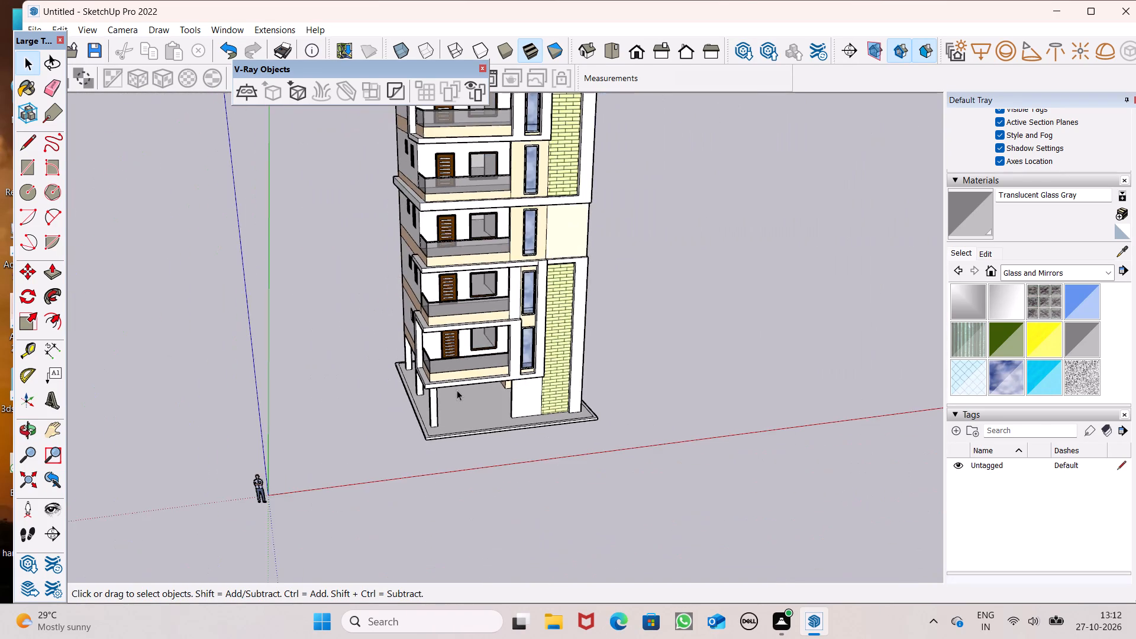
scroll(460, 390, down, 3)
scroll(736, 60, down, 1)
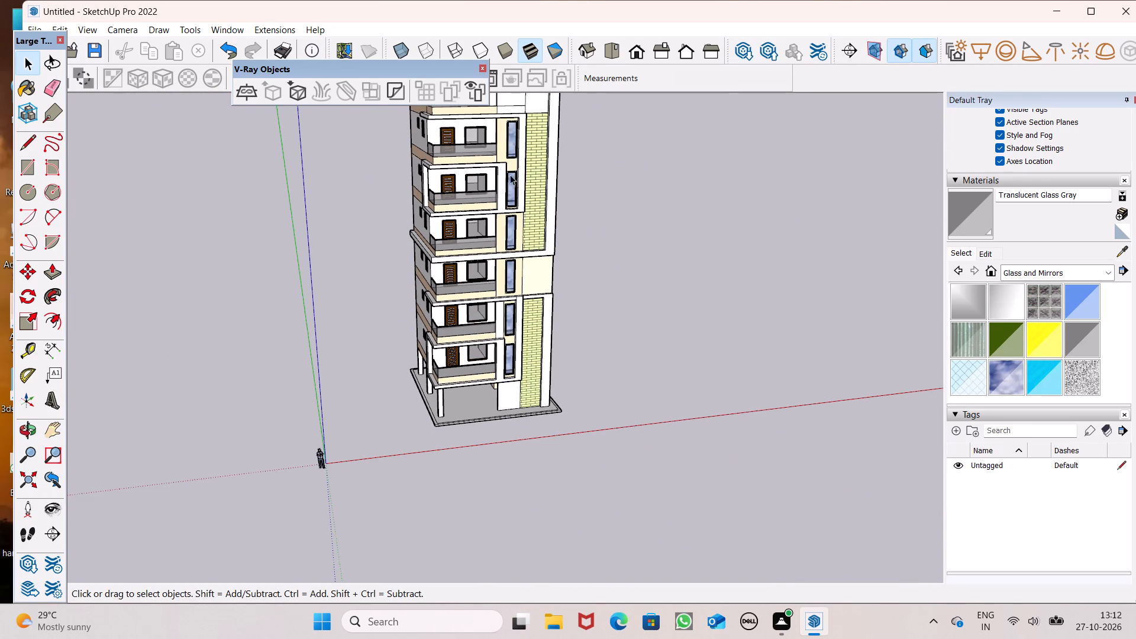
scroll(497, 177, up, 3)
scroll(541, 247, up, 1)
middle_drag(541, 247, 554, 201)
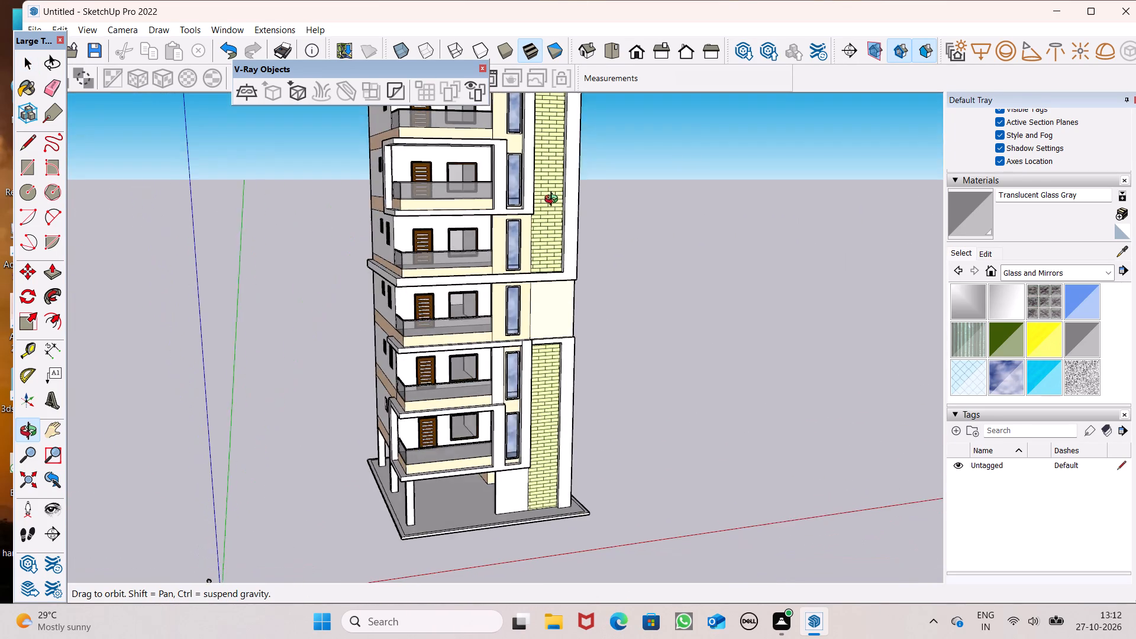
middle_drag(554, 201, 782, 205)
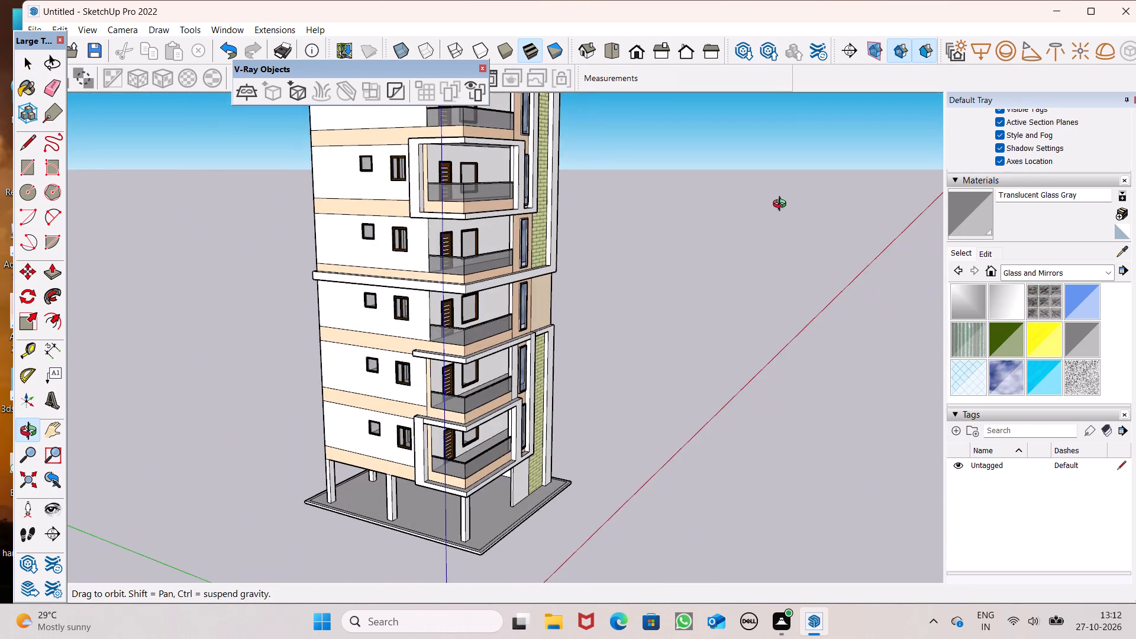
middle_drag(782, 205, 470, 289)
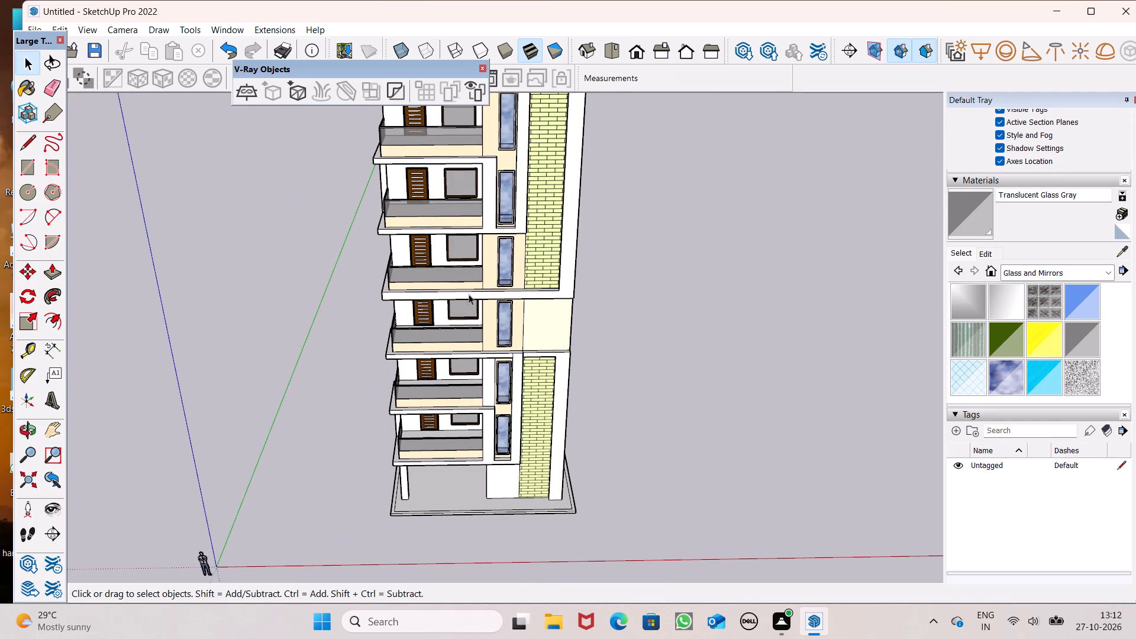
middle_drag(535, 343, 611, 40)
middle_drag(570, 310, 570, 404)
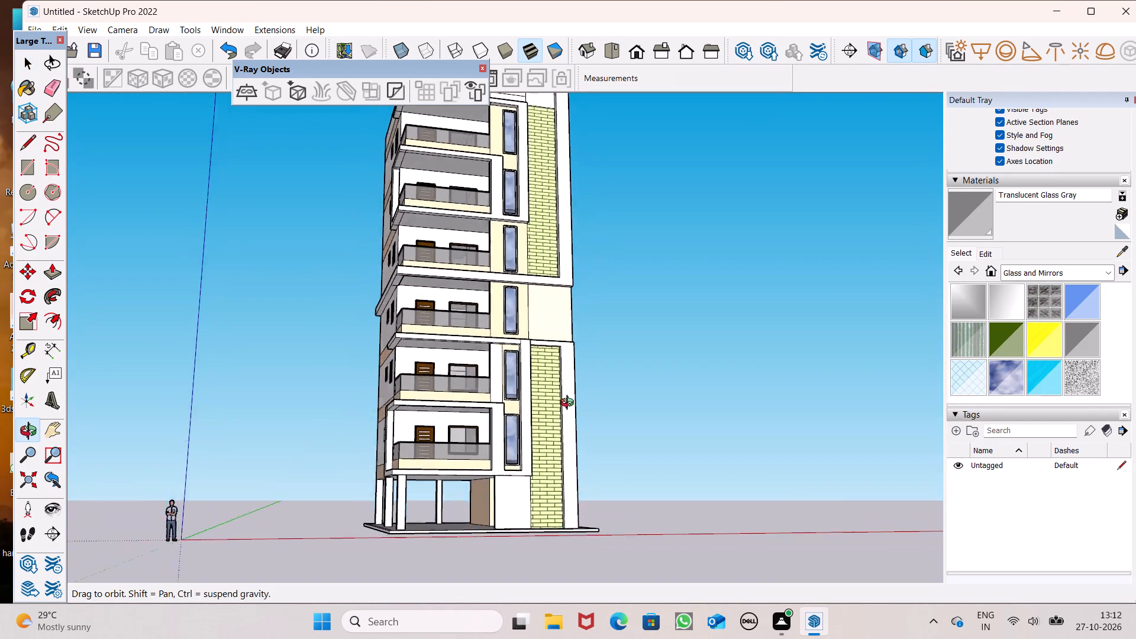
middle_drag(570, 404, 611, 425)
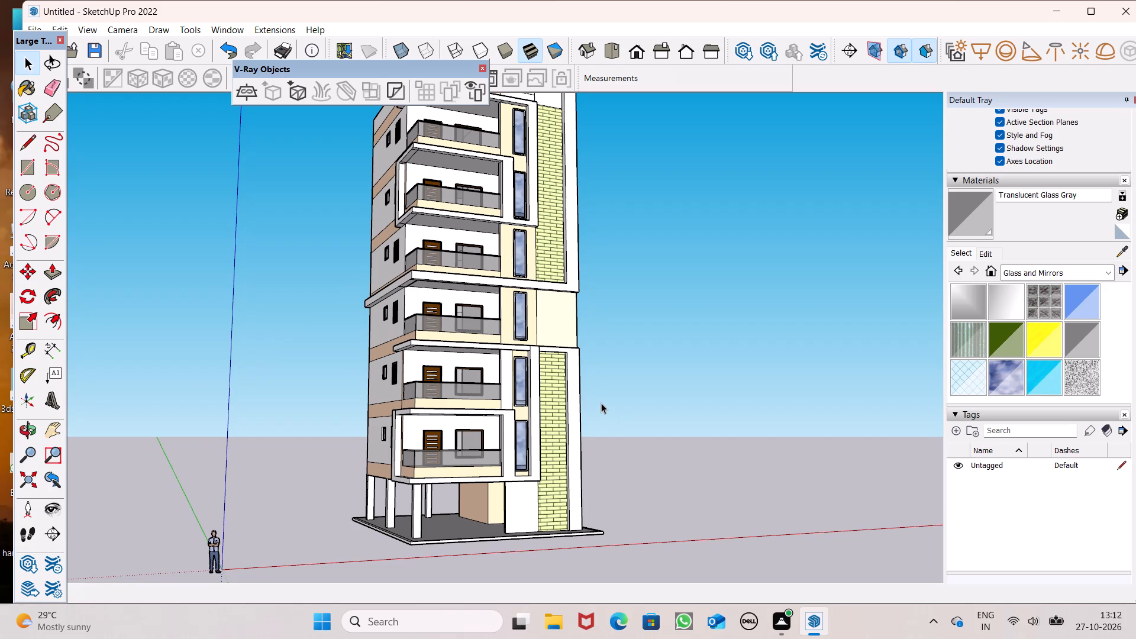
scroll(624, 385, down, 4)
middle_drag(624, 402, 576, 517)
scroll(576, 527, up, 1)
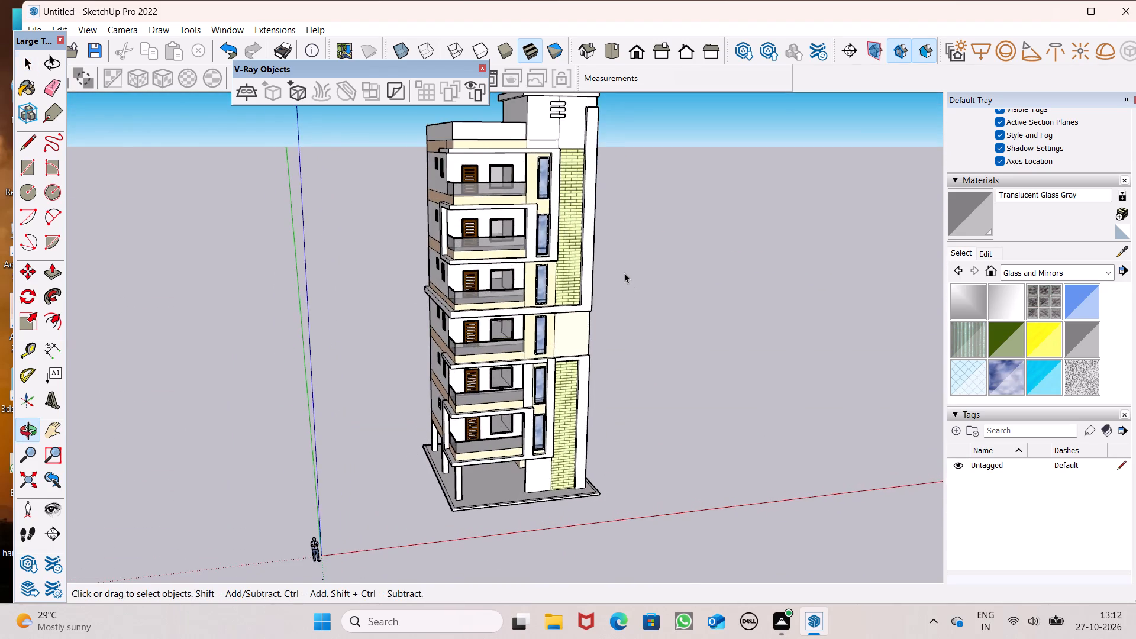
scroll(624, 273, up, 5)
scroll(617, 370, down, 4)
scroll(596, 177, up, 3)
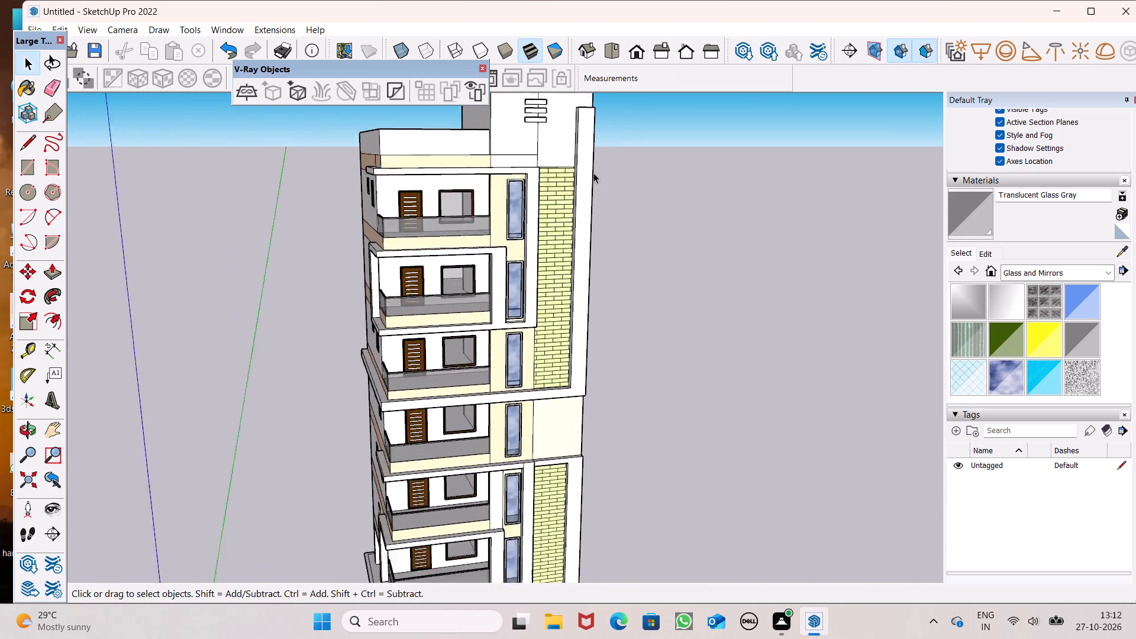
scroll(593, 173, up, 4)
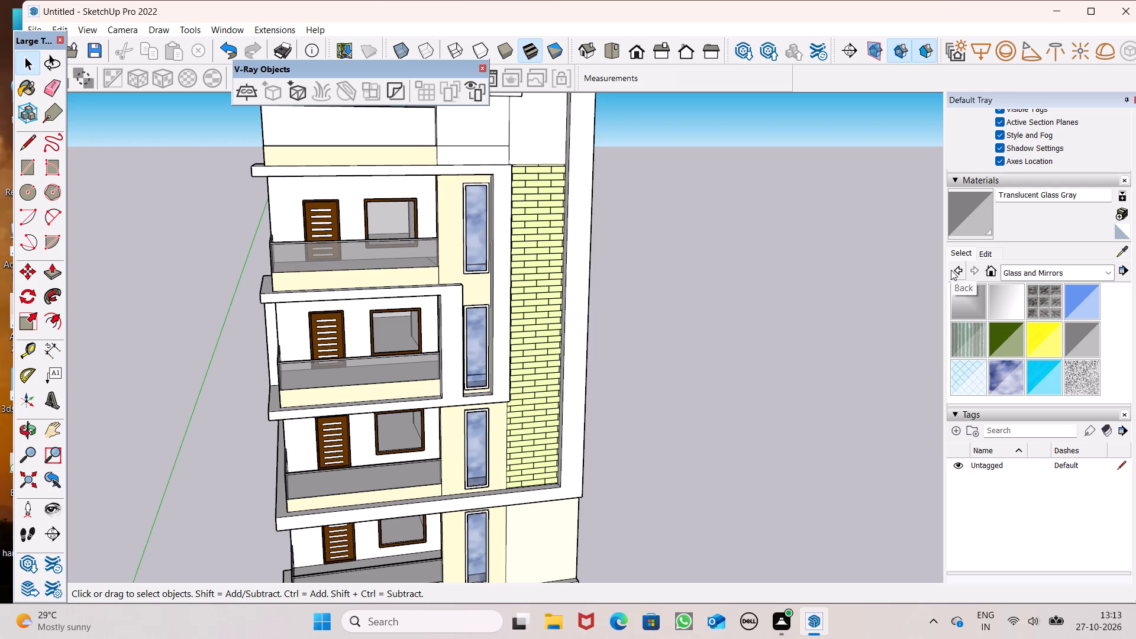
Paint the two stair tower wall faces above the tall window column with Color C02.
click(1043, 266)
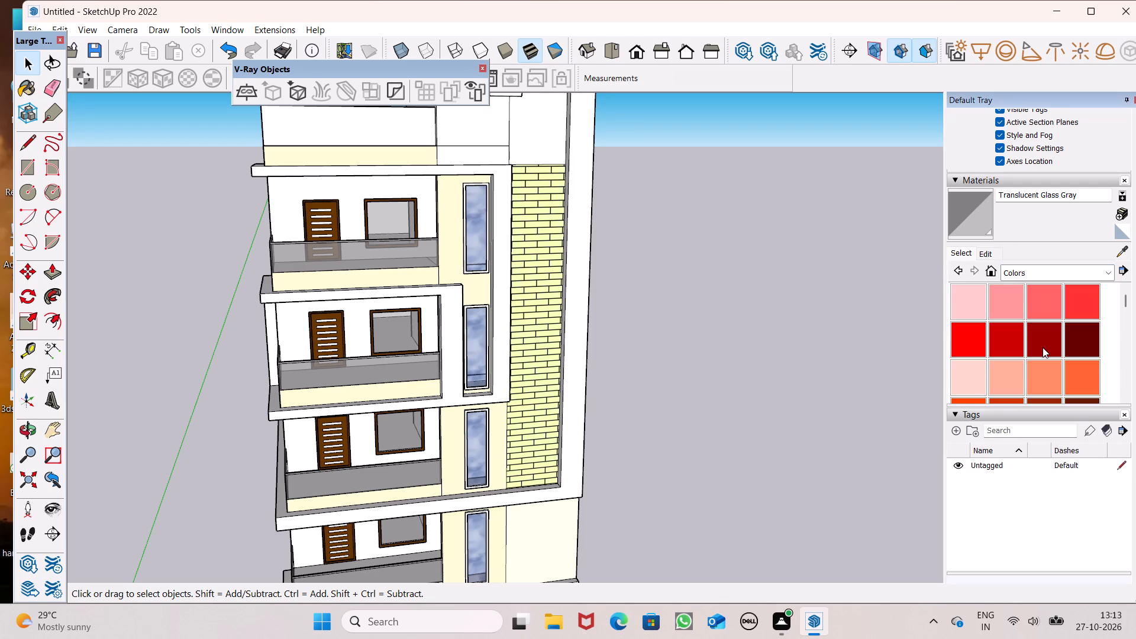
scroll(1043, 347, down, 4)
scroll(1042, 347, up, 1)
scroll(1042, 347, down, 1)
scroll(1042, 347, up, 2)
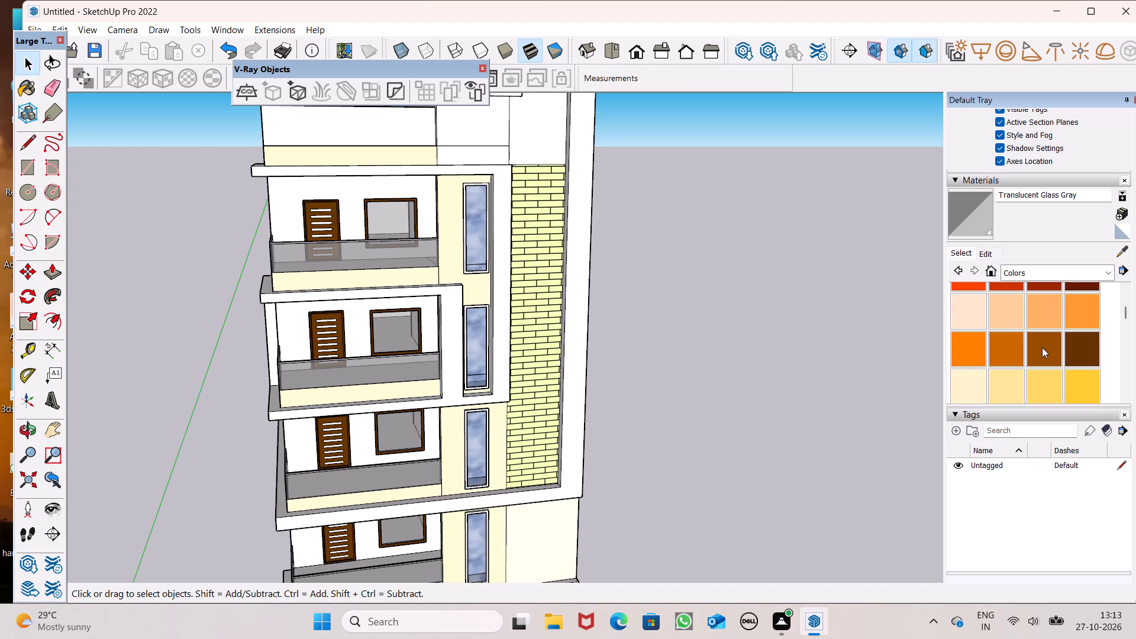
scroll(1042, 347, up, 1)
click(996, 377)
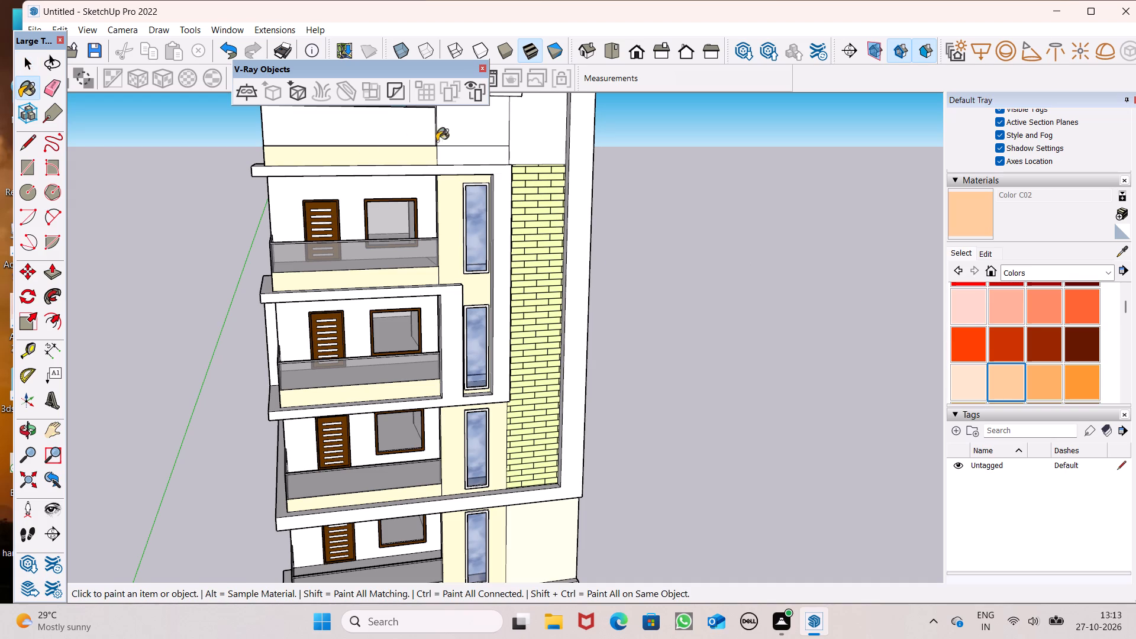
click(466, 135)
scroll(470, 162, up, 5)
click(470, 153)
Paint the stair tower's wall face above the green brick cladding with Color C02.
scroll(515, 221, down, 6)
middle_drag(546, 264, 551, 288)
scroll(547, 267, up, 1)
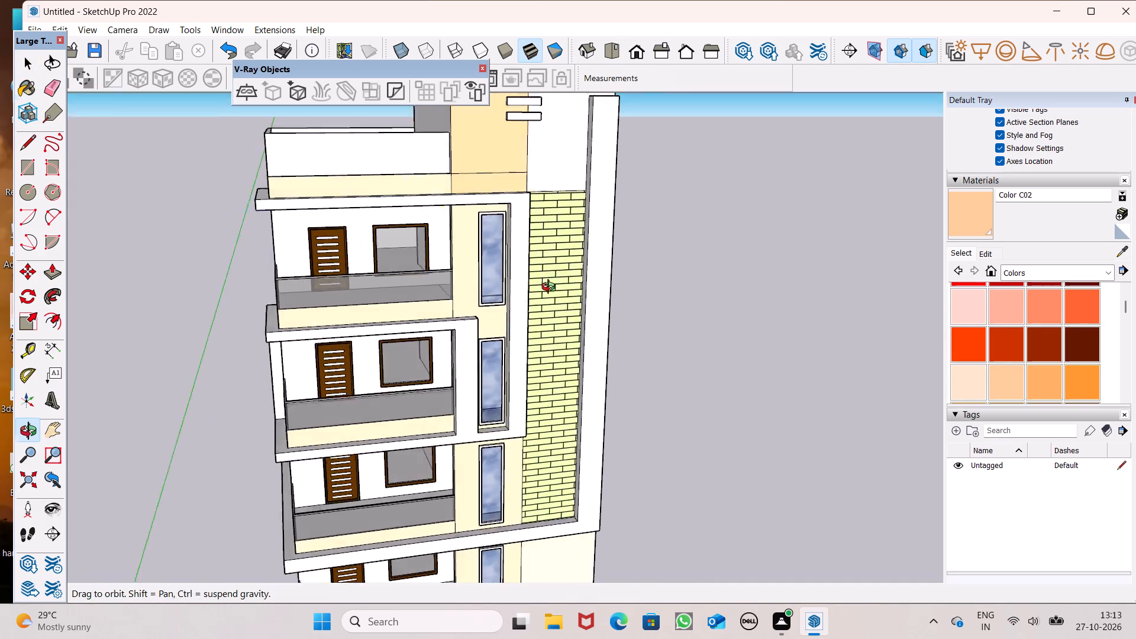
middle_drag(551, 288, 499, 343)
scroll(511, 296, down, 6)
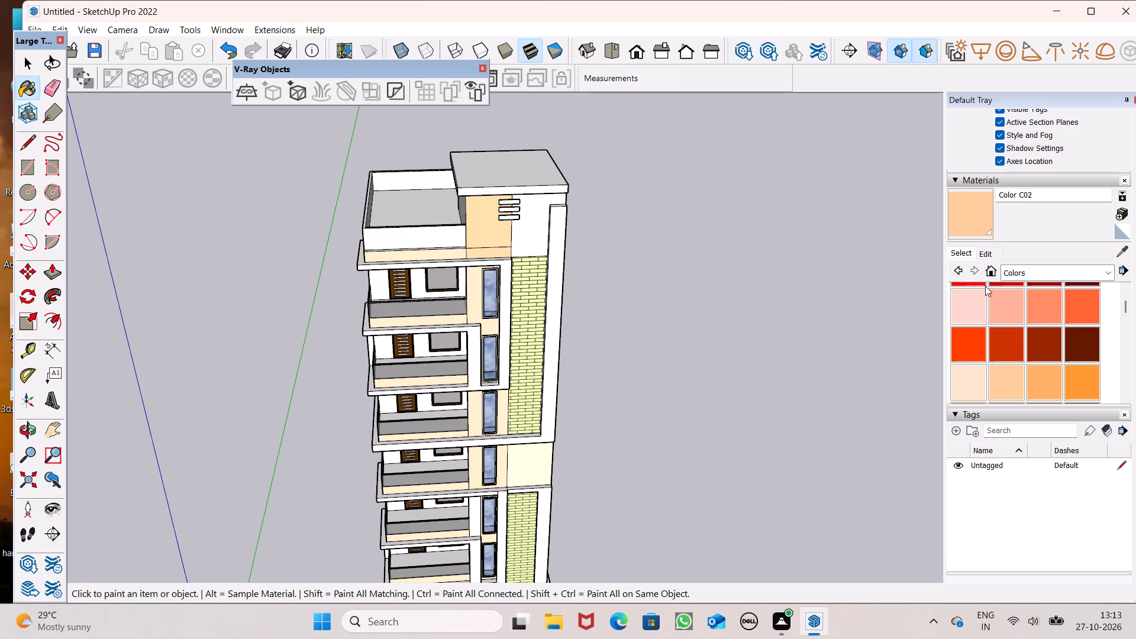
click(972, 376)
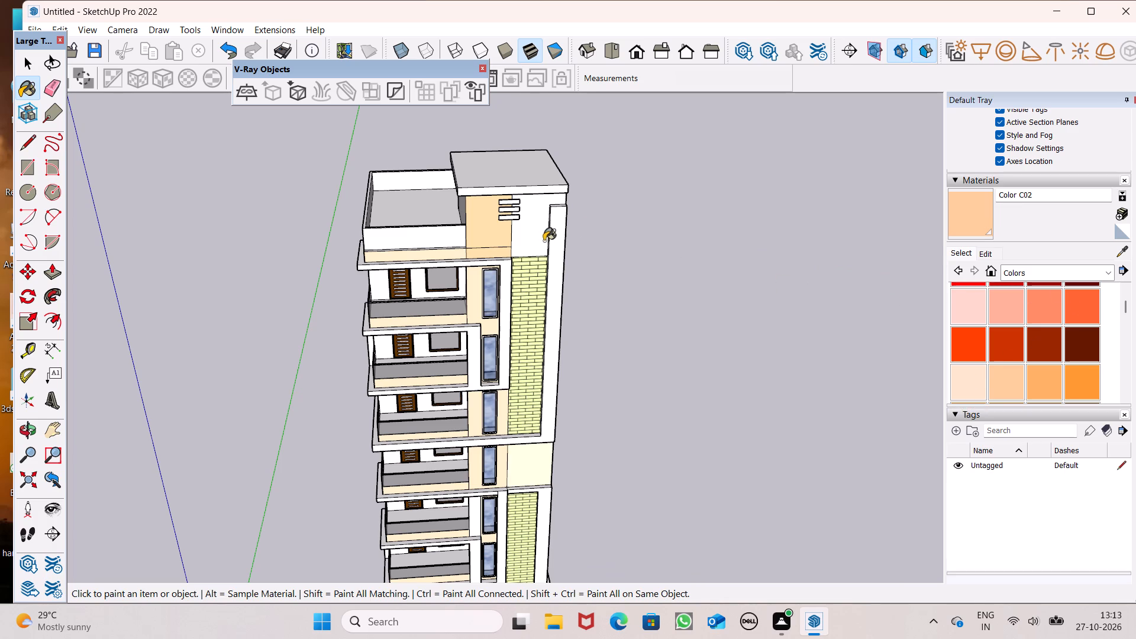
click(543, 242)
Examine the stair tower's painted walls and the building's side and front facades from different angles.
scroll(715, 259, down, 3)
middle_drag(698, 278, 890, 330)
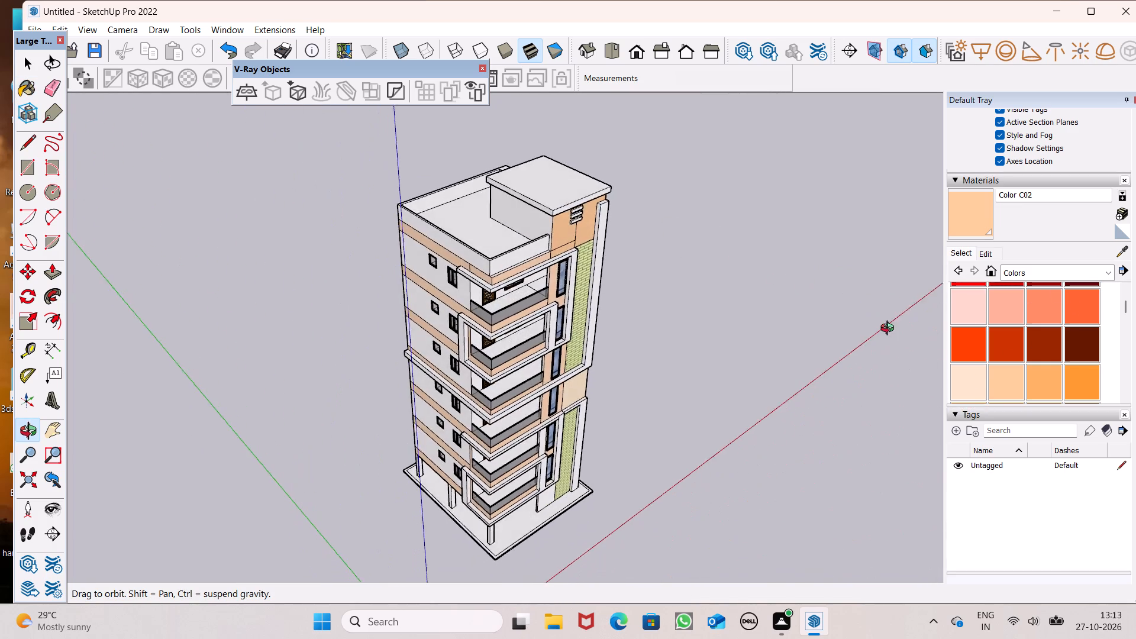
middle_drag(890, 330, 882, 260)
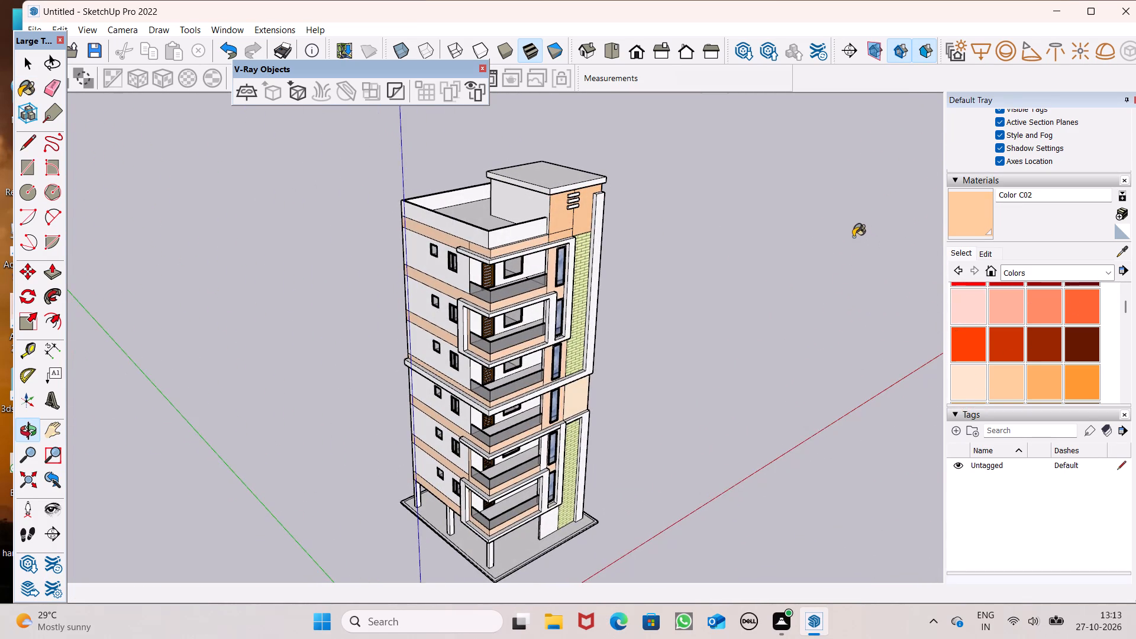
scroll(703, 286, up, 1)
scroll(832, 380, down, 7)
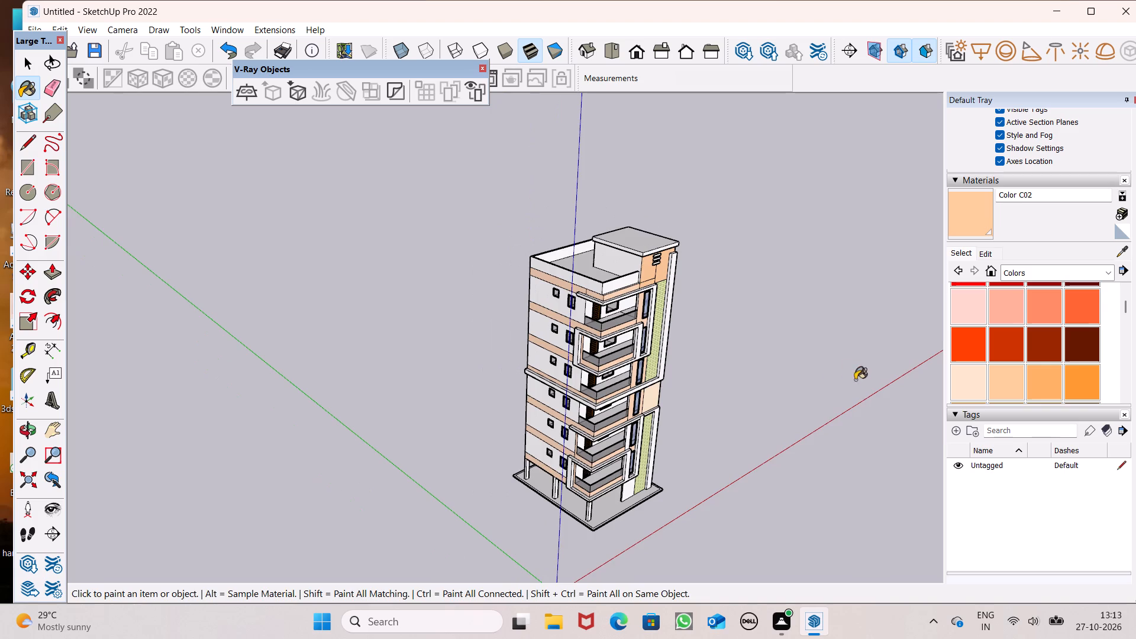
middle_drag(865, 389, 711, 309)
scroll(711, 309, up, 1)
Paint the front face of the projecting frame around the fifth balcony and its tall window with Color B07.
click(1033, 340)
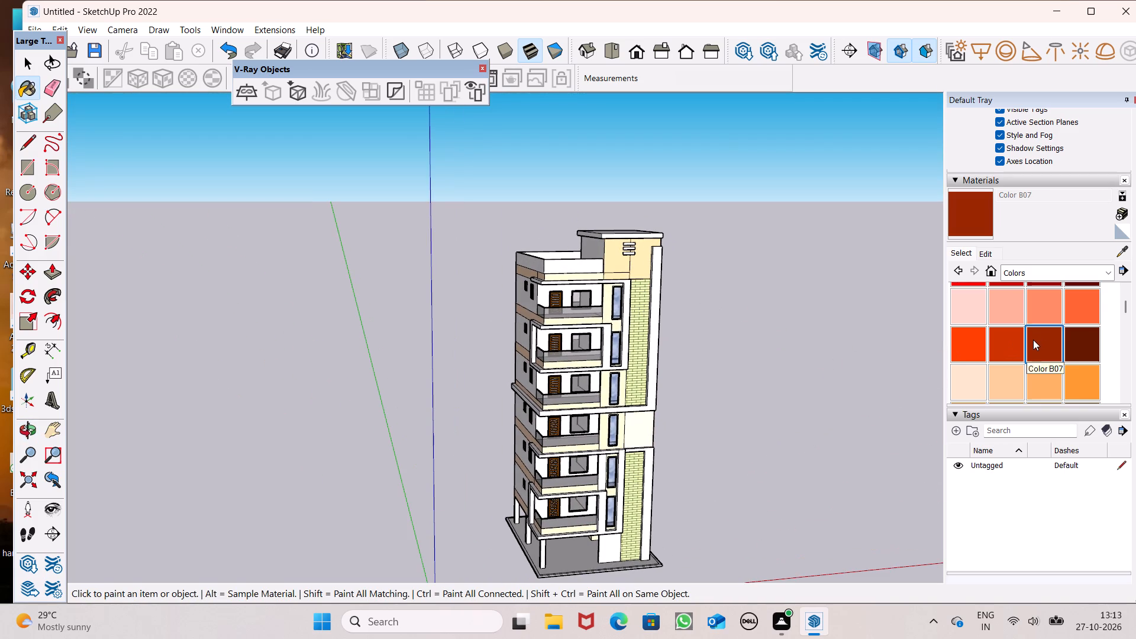
scroll(620, 414, up, 10)
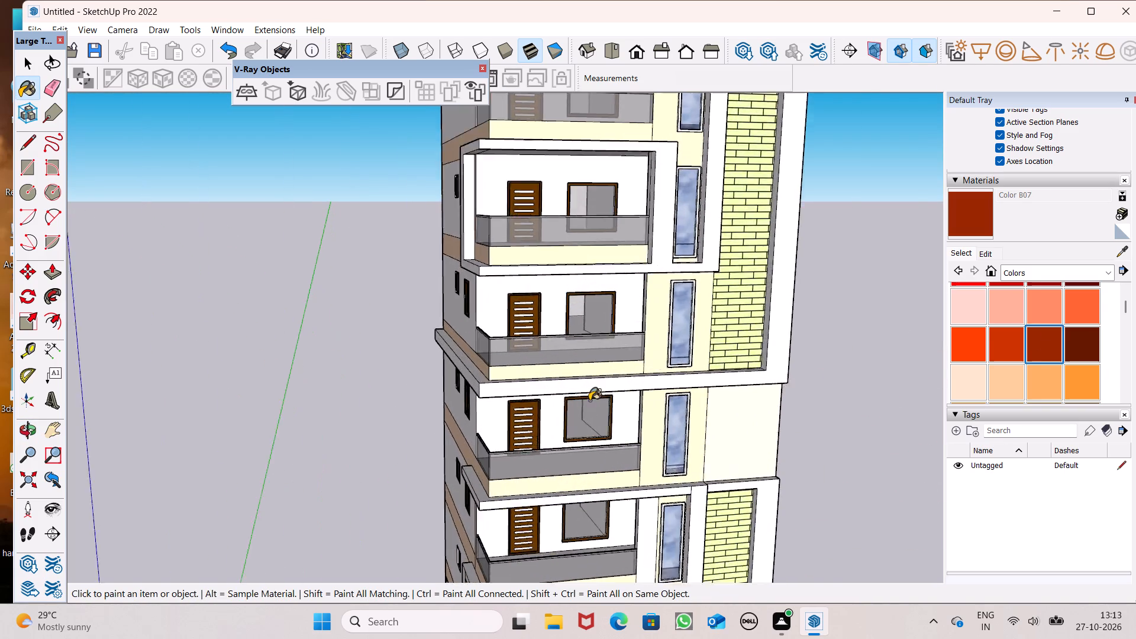
scroll(589, 401, up, 5)
scroll(627, 348, down, 13)
scroll(614, 425, down, 2)
scroll(614, 425, up, 1)
scroll(614, 425, down, 1)
scroll(651, 484, up, 5)
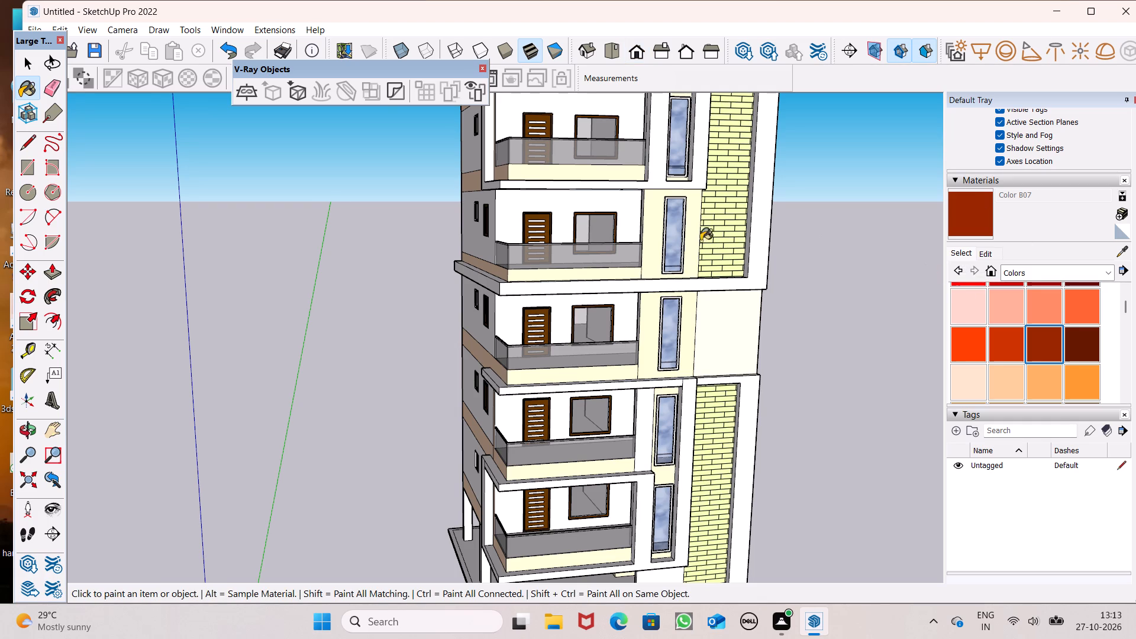
scroll(644, 236, down, 6)
scroll(639, 204, up, 5)
click(658, 170)
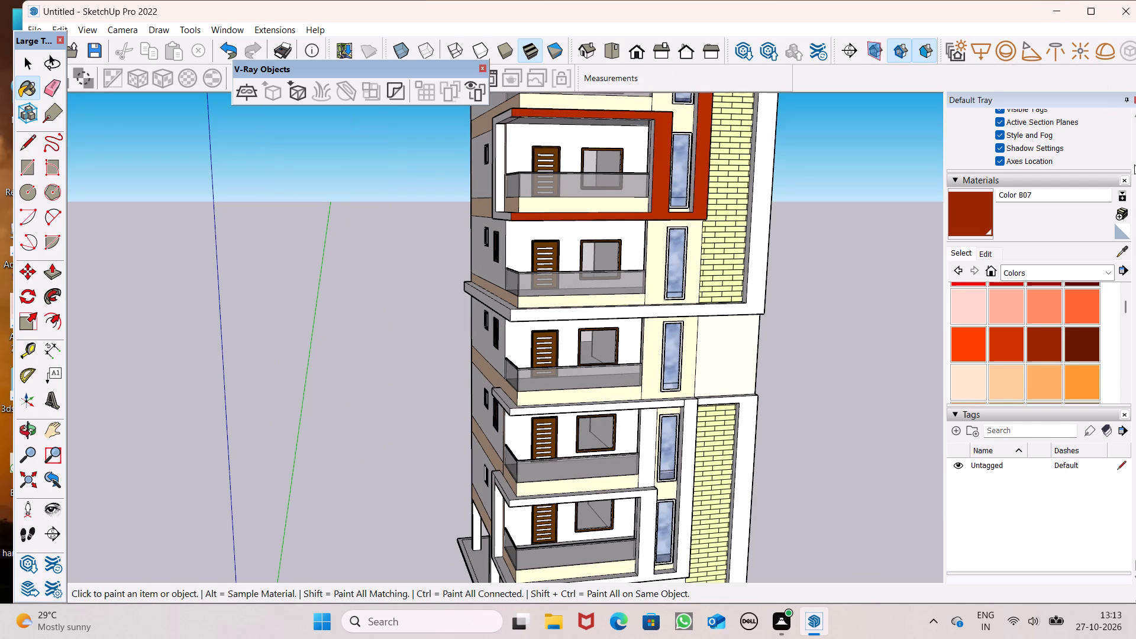
Repaint the front face of the fifth balcony's projecting frame with Color C08.
scroll(1095, 342, down, 5)
scroll(1093, 337, up, 4)
click(1039, 343)
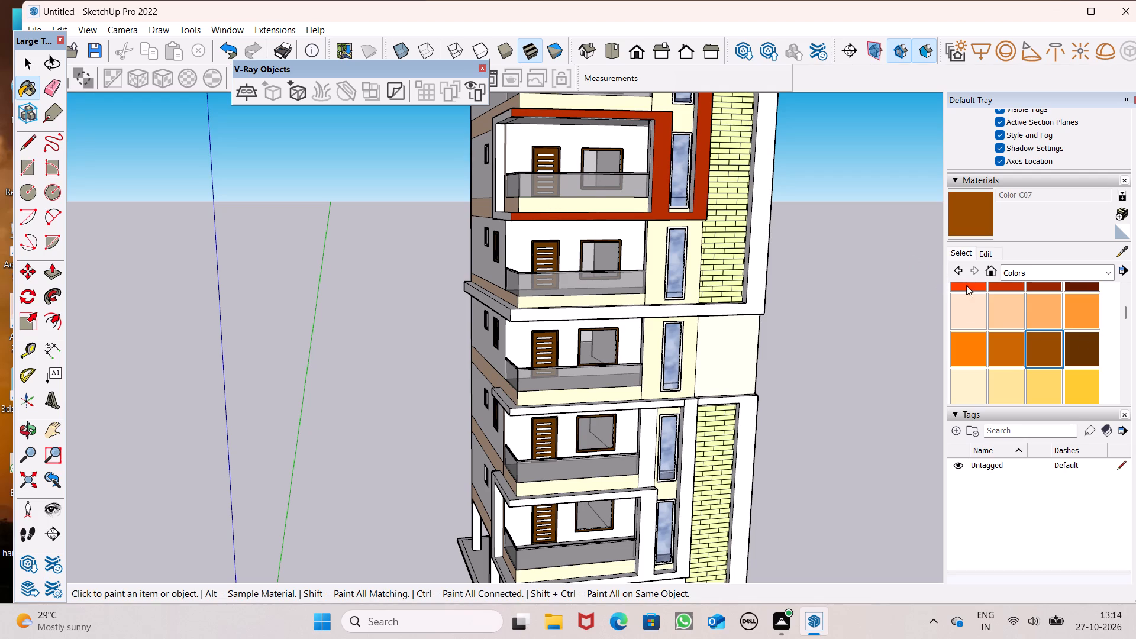
click(1087, 356)
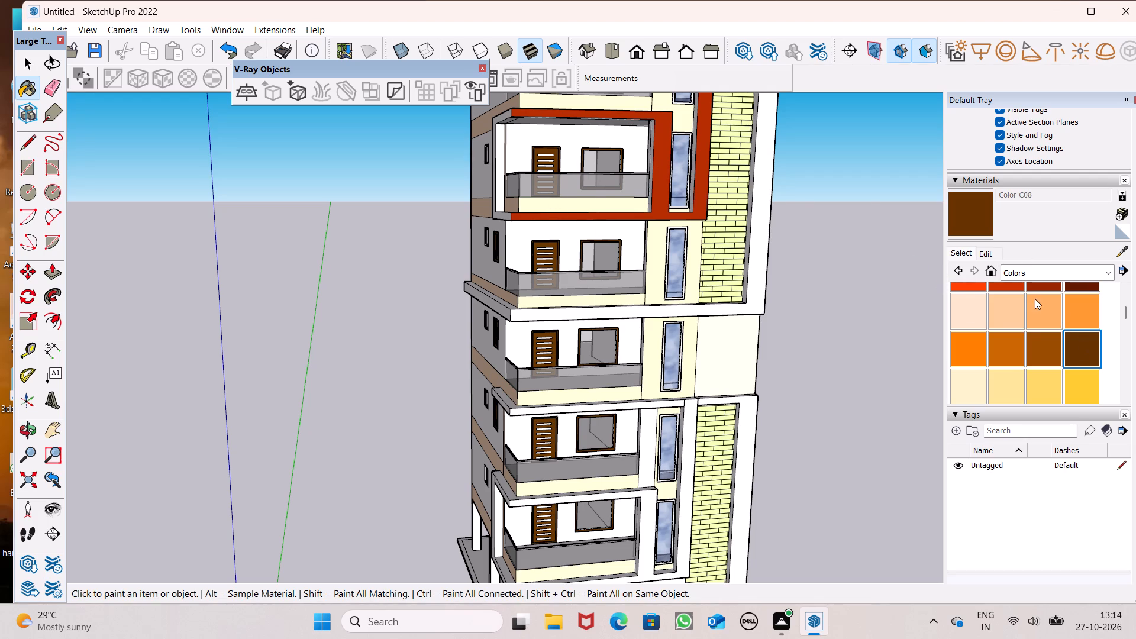
click(656, 204)
Paint the outer side, inner and sill faces of the projecting frame around the fifth balcony with Color C08.
scroll(654, 254, down, 3)
middle_drag(651, 253, 805, 330)
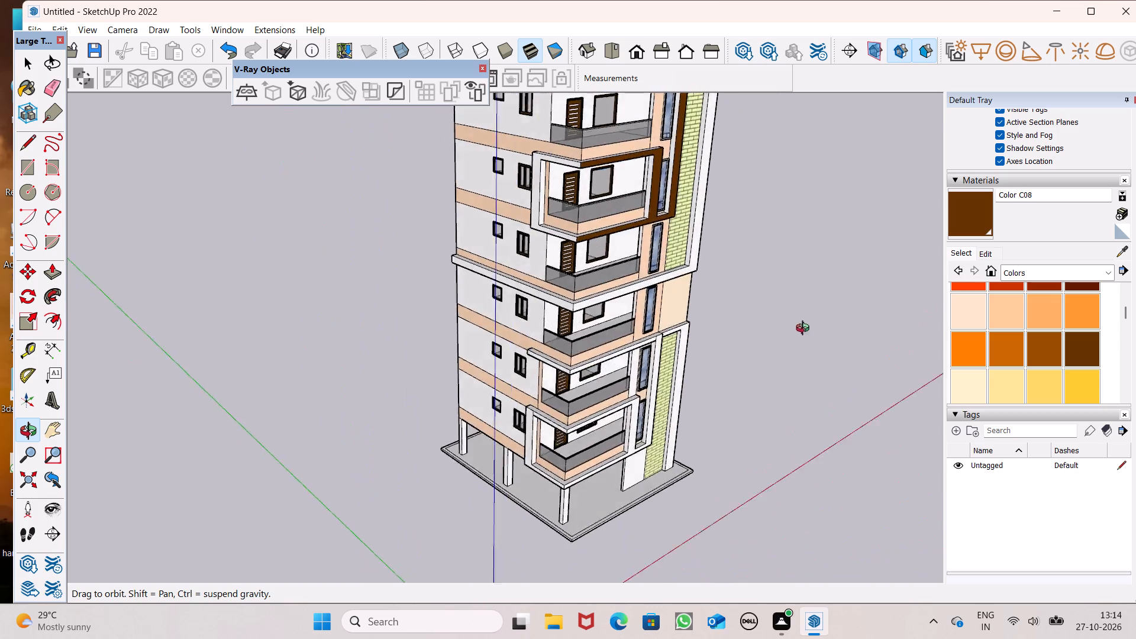
middle_drag(805, 330, 890, 371)
scroll(612, 133, up, 9)
scroll(556, 220, up, 8)
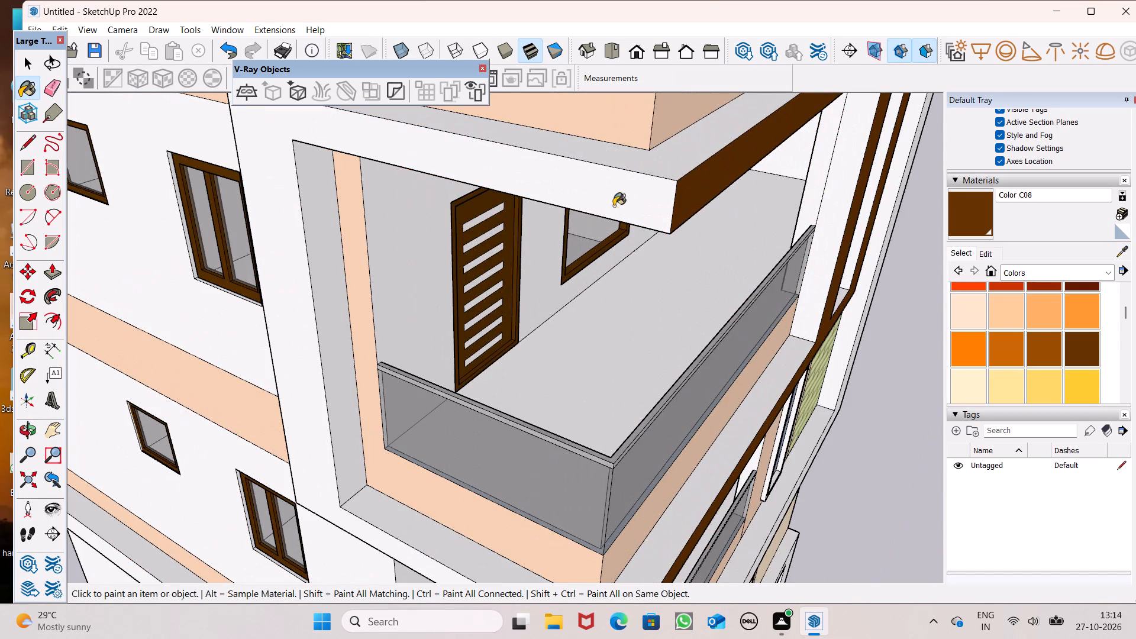
click(676, 164)
click(642, 196)
scroll(621, 241, down, 8)
middle_drag(576, 314, 579, 331)
scroll(579, 331, up, 2)
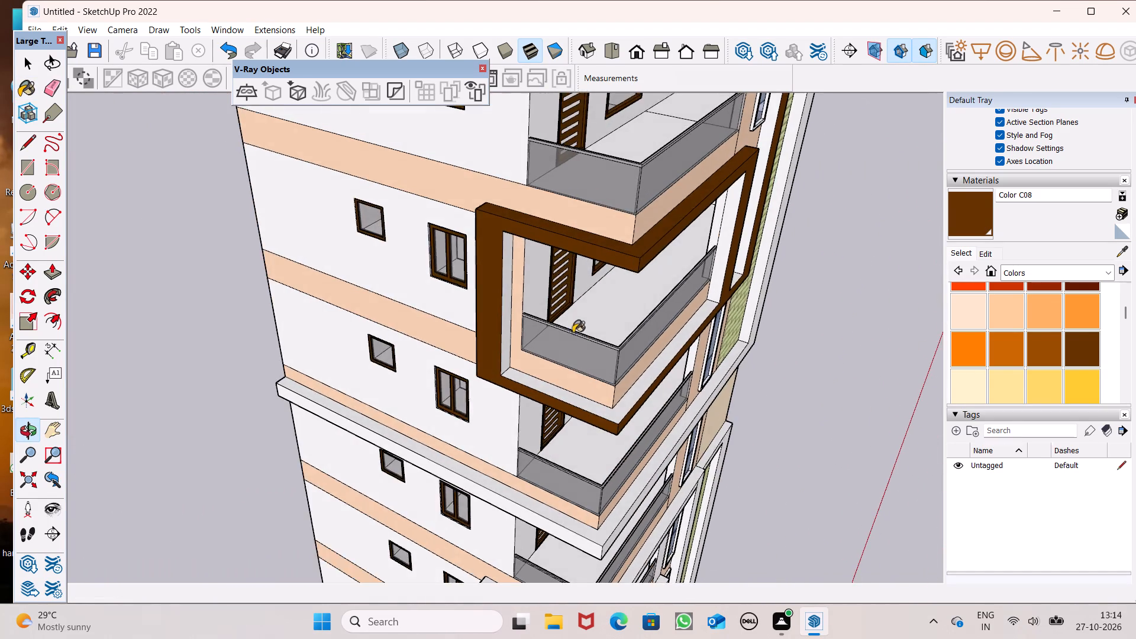
scroll(571, 334, up, 4)
click(483, 368)
click(532, 415)
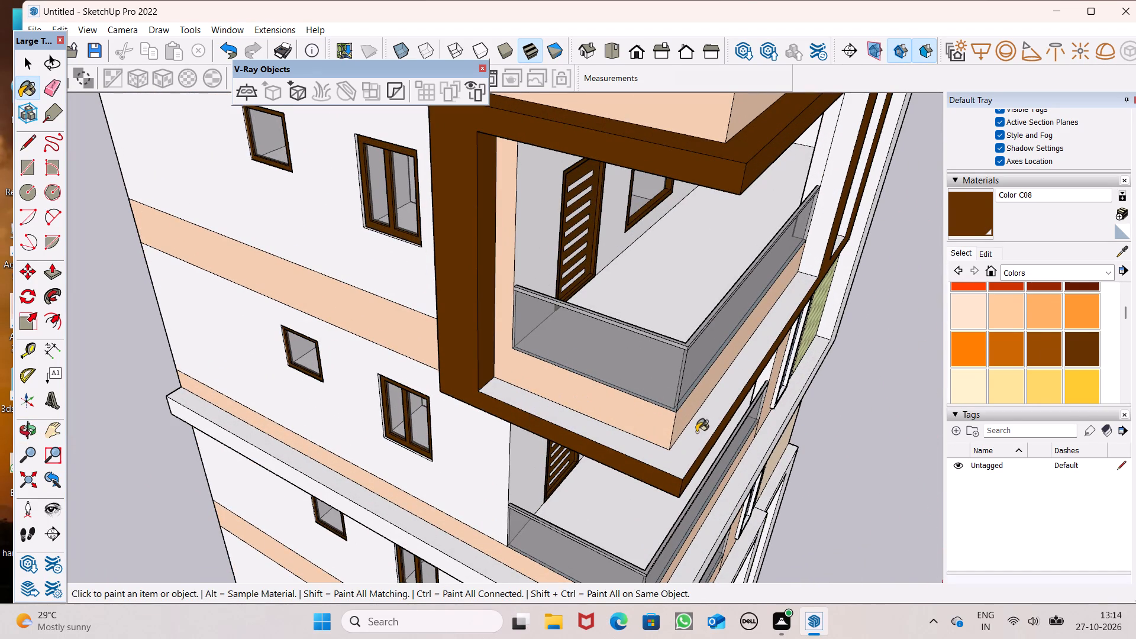
drag(690, 461, 682, 452)
scroll(637, 382, down, 9)
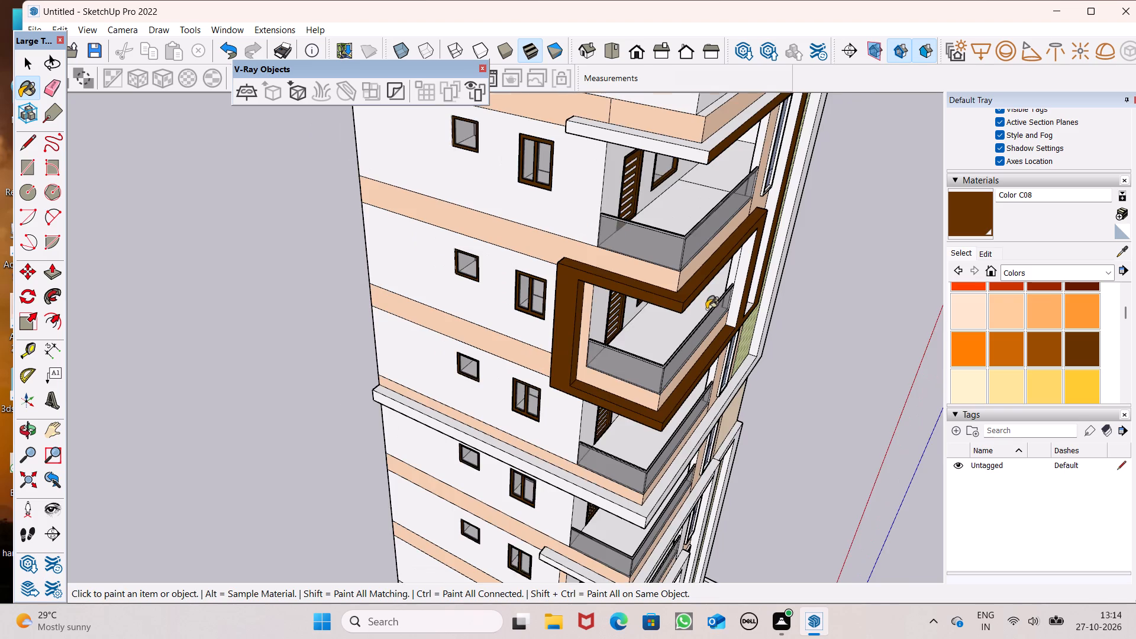
scroll(706, 309, up, 8)
click(771, 308)
scroll(794, 288, up, 8)
click(796, 273)
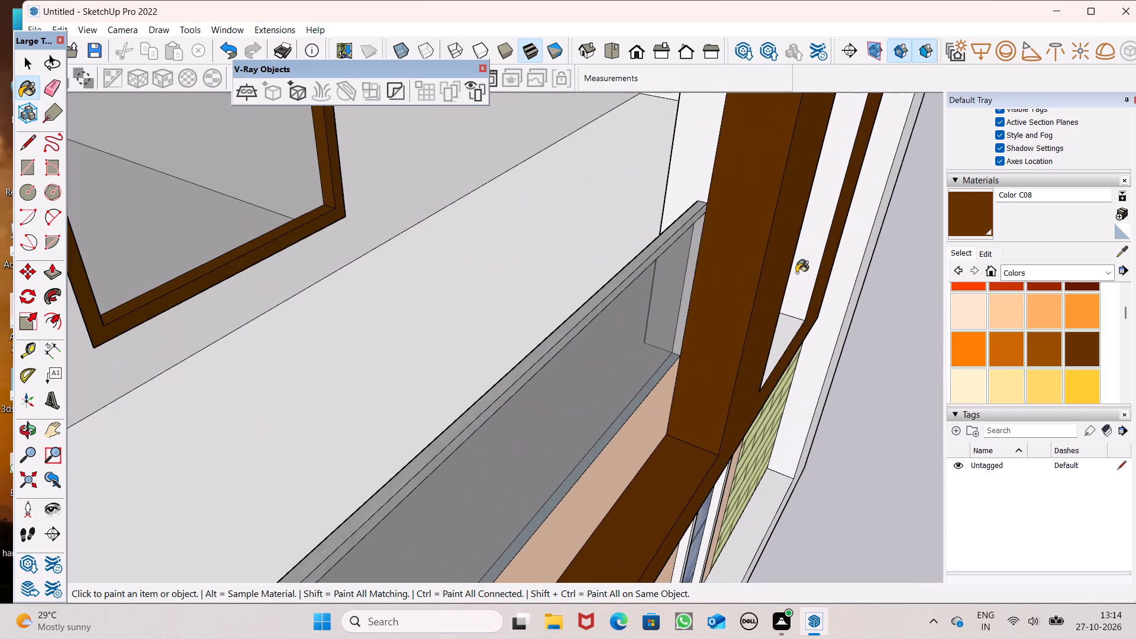
click(796, 317)
click(785, 325)
scroll(644, 222, down, 16)
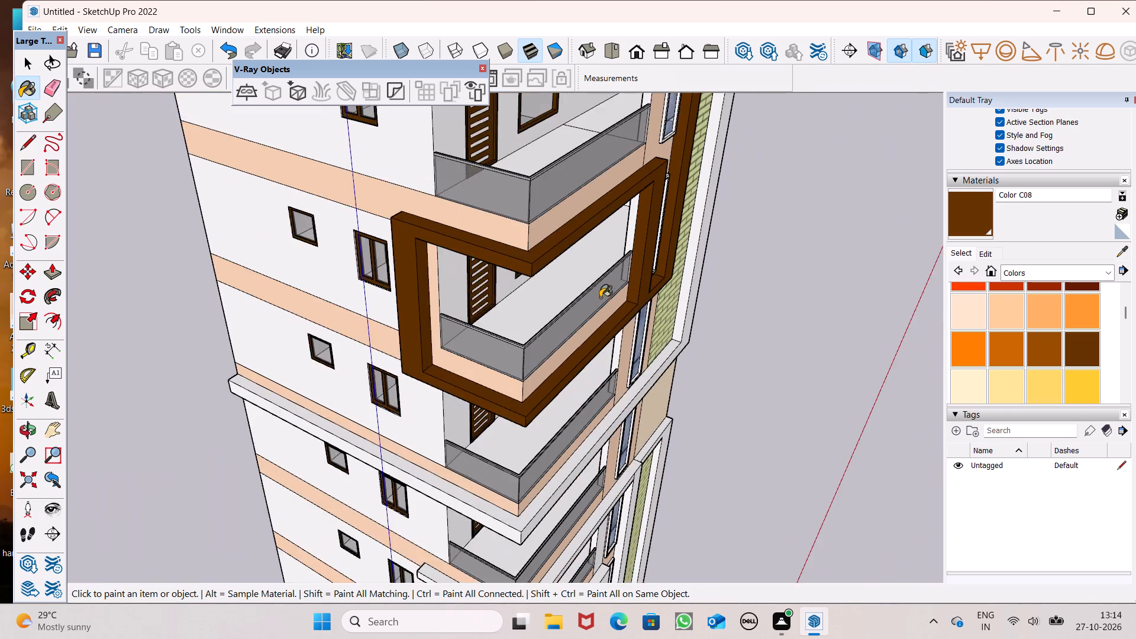
Paint the frame's side faces around the tall windows and the upper face of the top slab with Color C08.
scroll(601, 299, up, 1)
middle_drag(601, 299, 1, 288)
scroll(179, 278, up, 5)
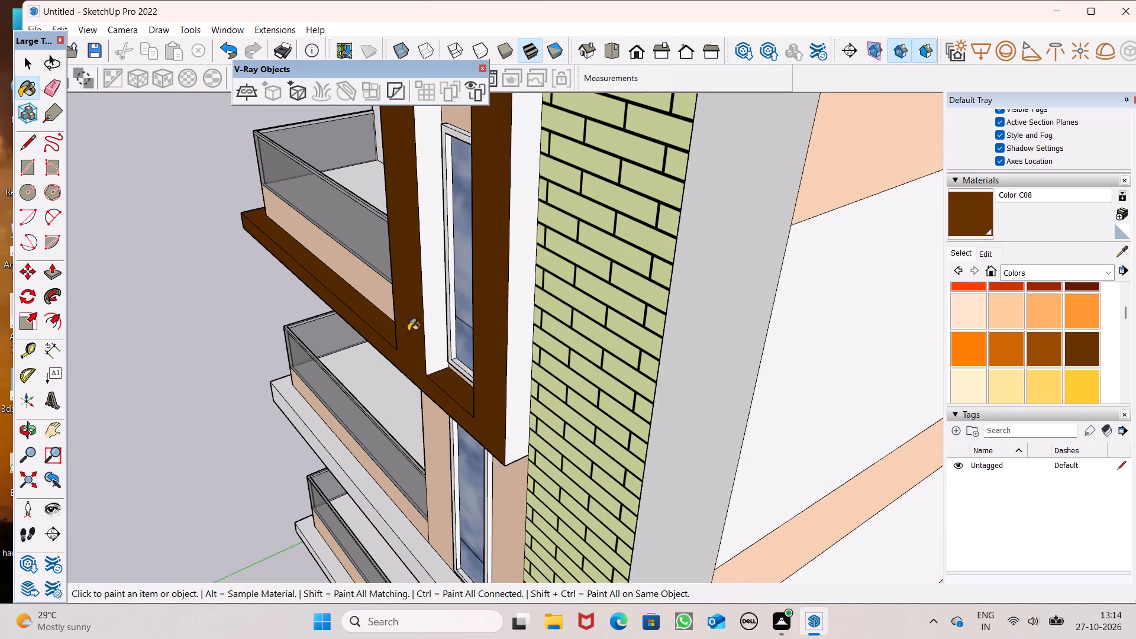
click(428, 331)
click(524, 375)
scroll(523, 386, down, 4)
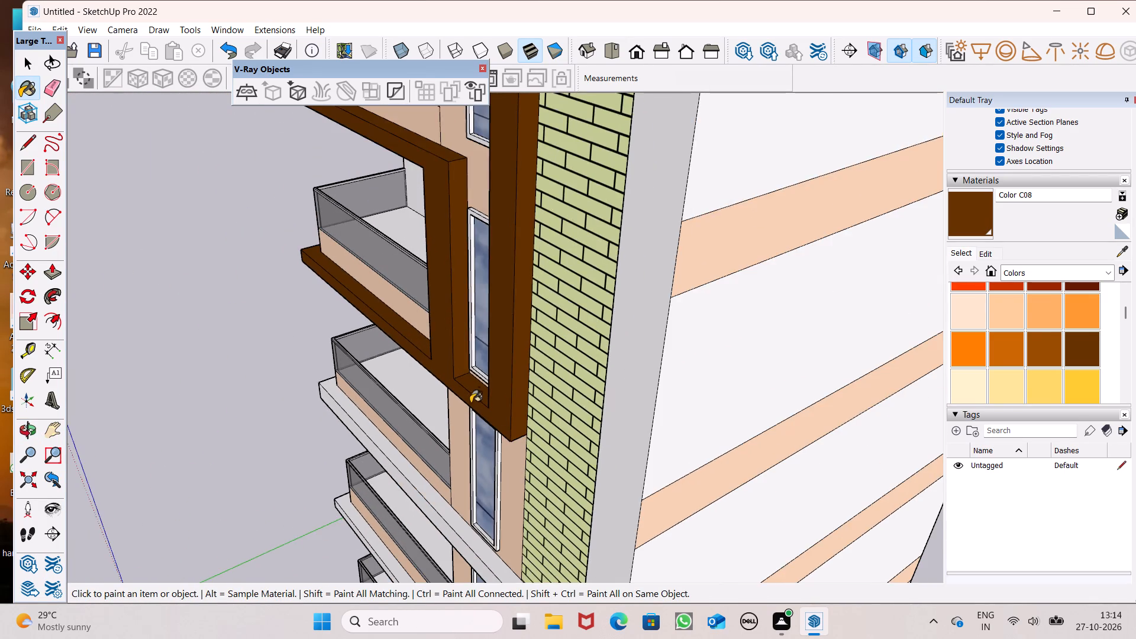
middle_drag(477, 419, 561, 547)
scroll(561, 547, down, 1)
click(649, 271)
scroll(633, 299, down, 6)
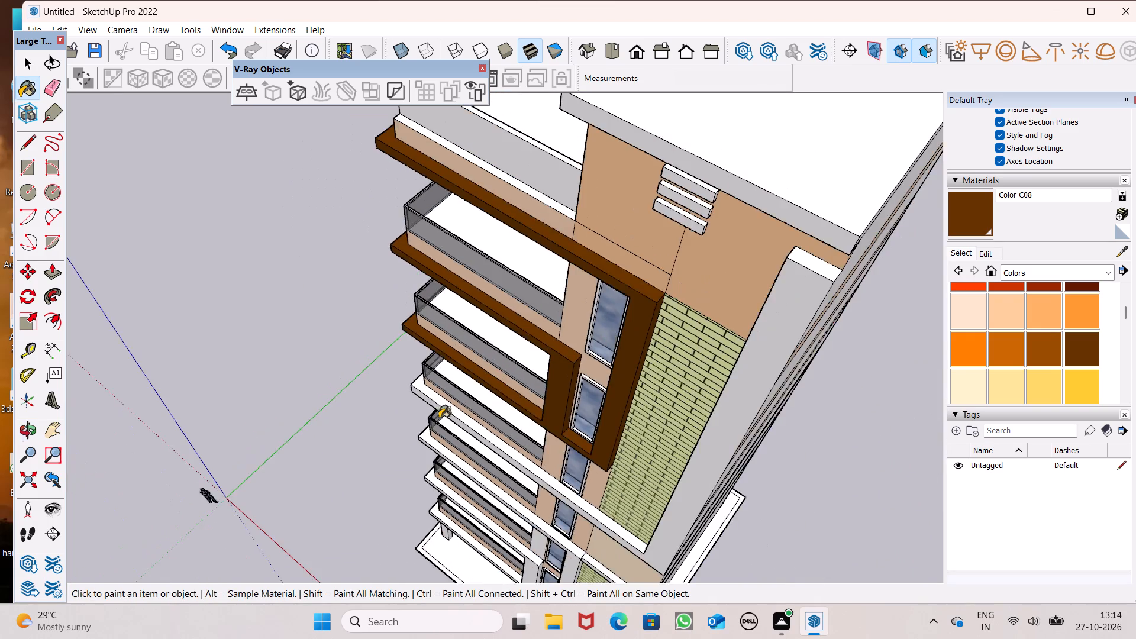
Erase the dividing edges on the underside of the fifth balcony frame's lower band and paint it with Color C08.
middle_drag(441, 415, 874, 85)
scroll(765, 226, down, 4)
middle_drag(754, 173, 777, 18)
scroll(597, 204, up, 7)
scroll(493, 318, up, 7)
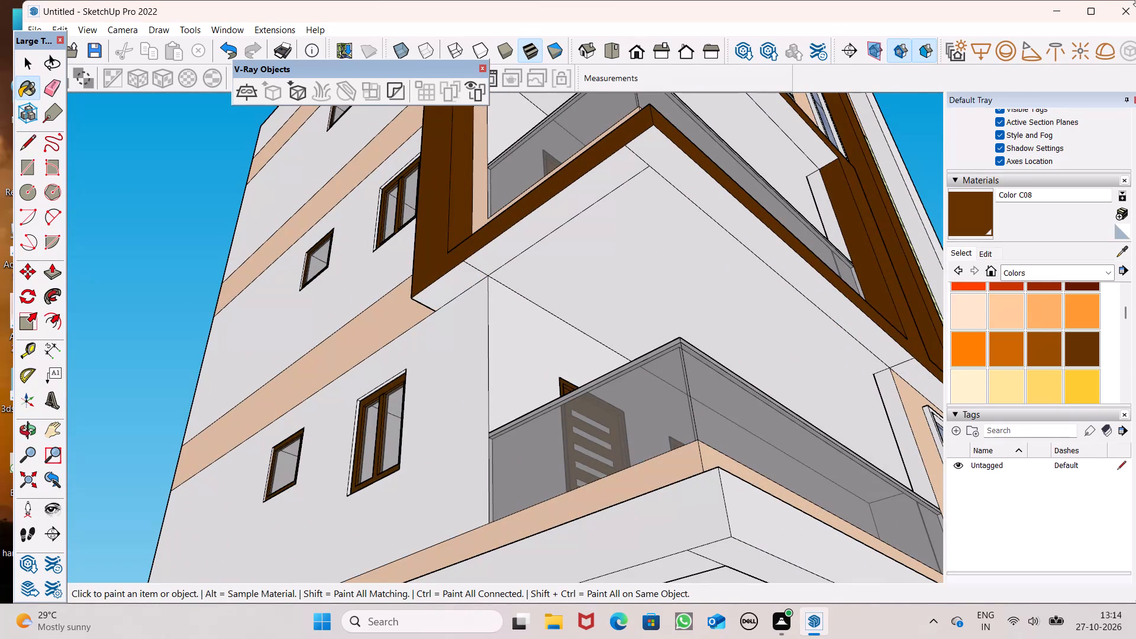
click(41, 92)
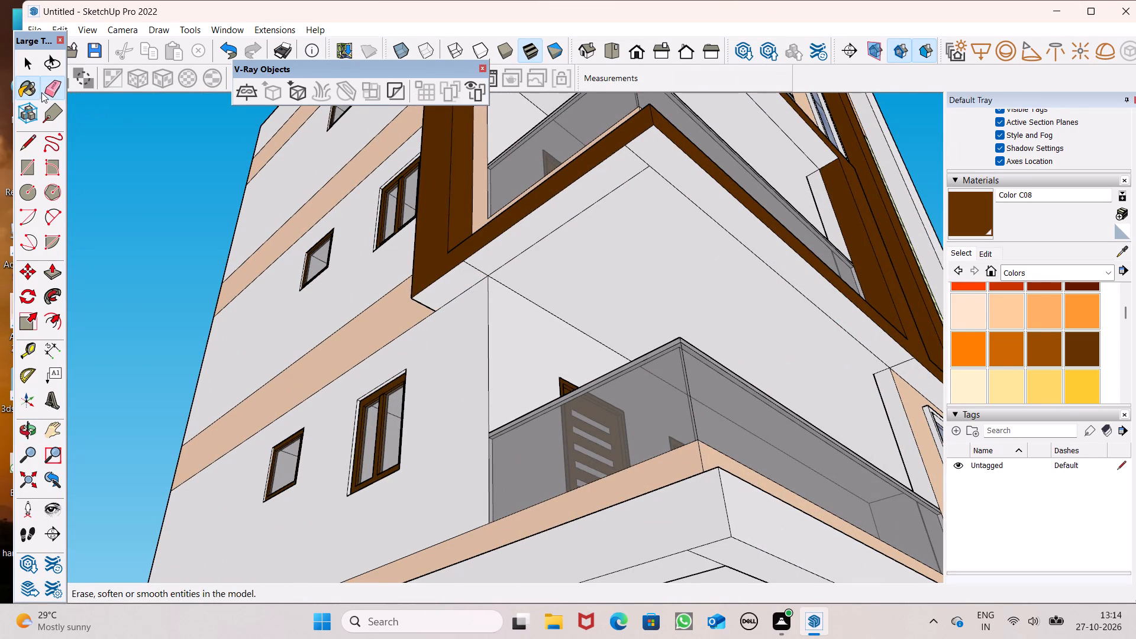
scroll(427, 277, up, 3)
drag(480, 263, 492, 253)
drag(757, 92, 728, 131)
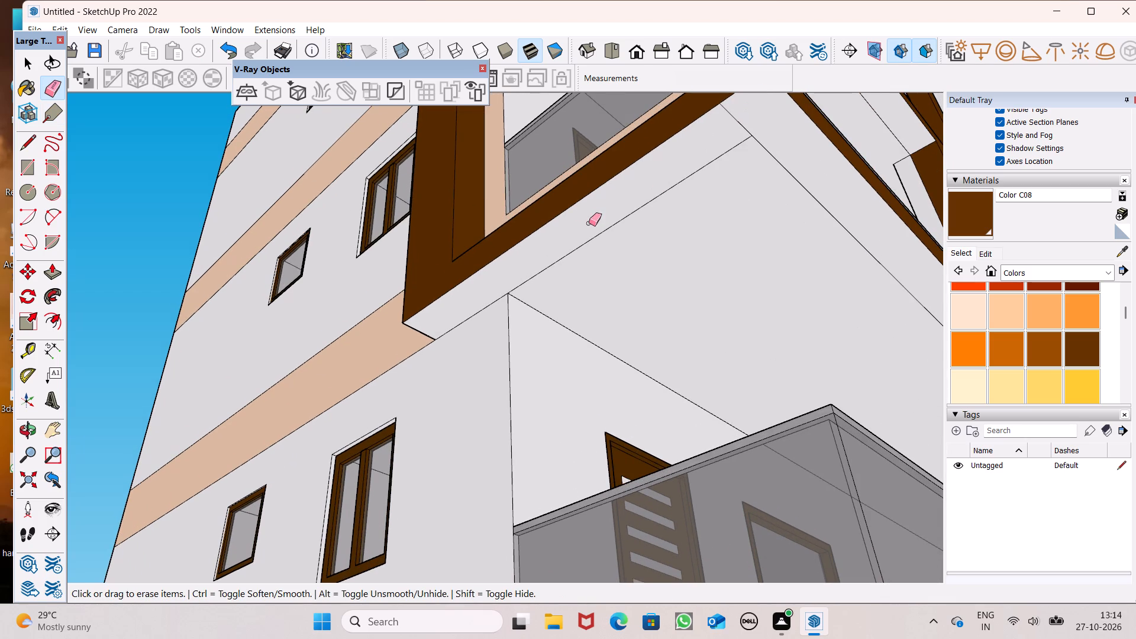
drag(718, 126, 733, 114)
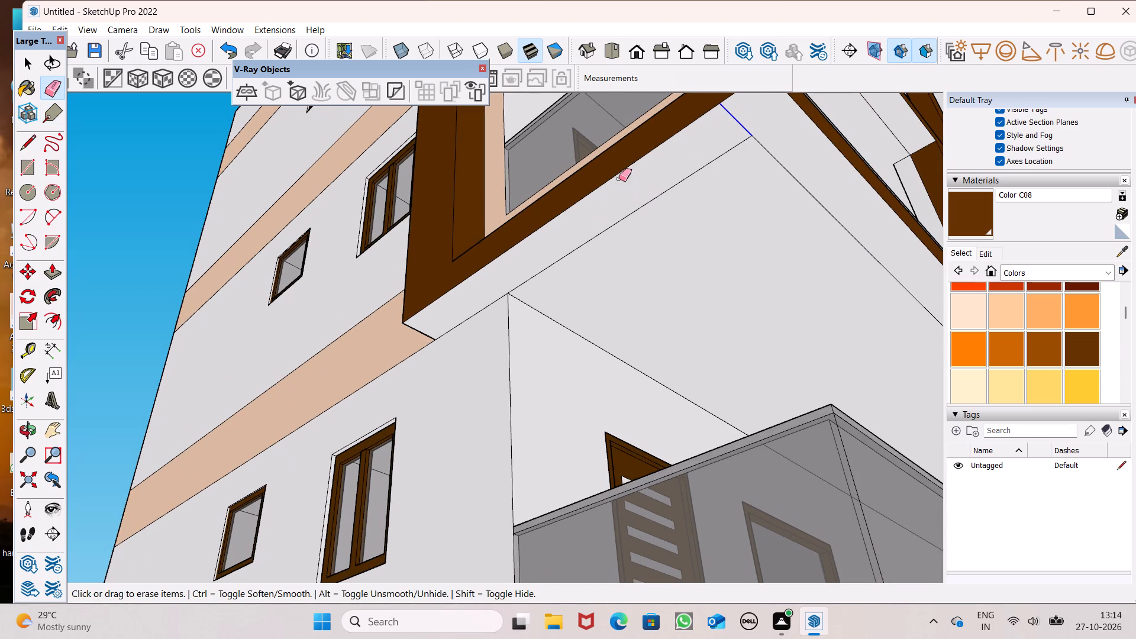
scroll(602, 199, down, 3)
scroll(263, 283, down, 6)
scroll(609, 308, up, 13)
drag(585, 328, 605, 318)
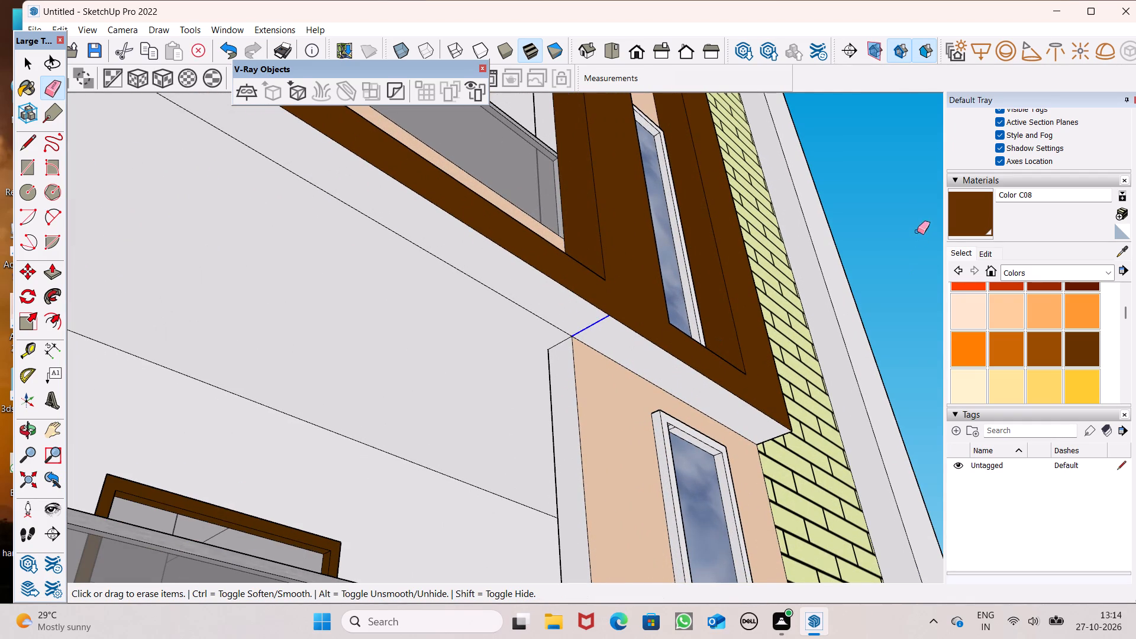
click(964, 205)
click(639, 347)
scroll(727, 349, down, 7)
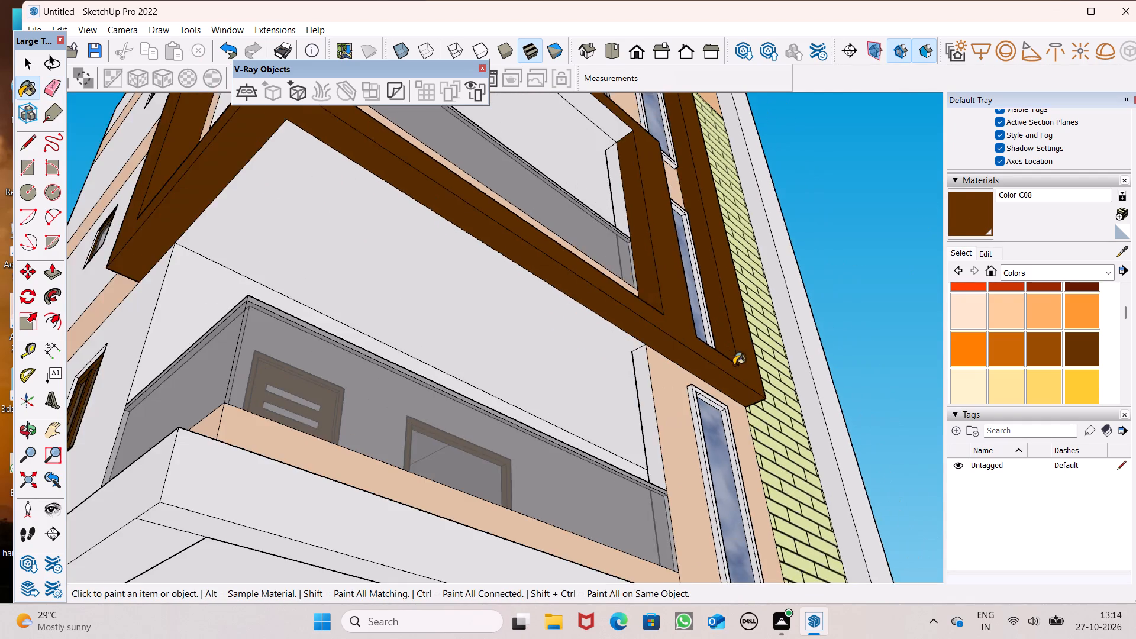
scroll(734, 365, down, 4)
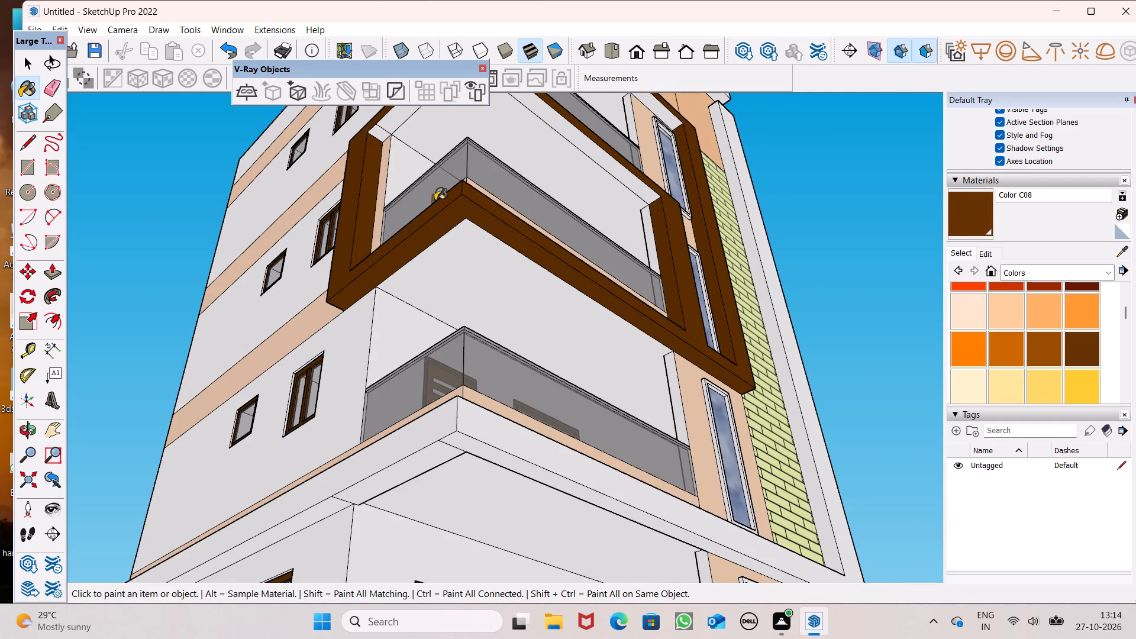
Erase the dividing edges on the underside of the fifth balcony frame's upper band and paint it with Color C08.
scroll(451, 283, down, 5)
scroll(464, 188, up, 7)
scroll(478, 131, up, 7)
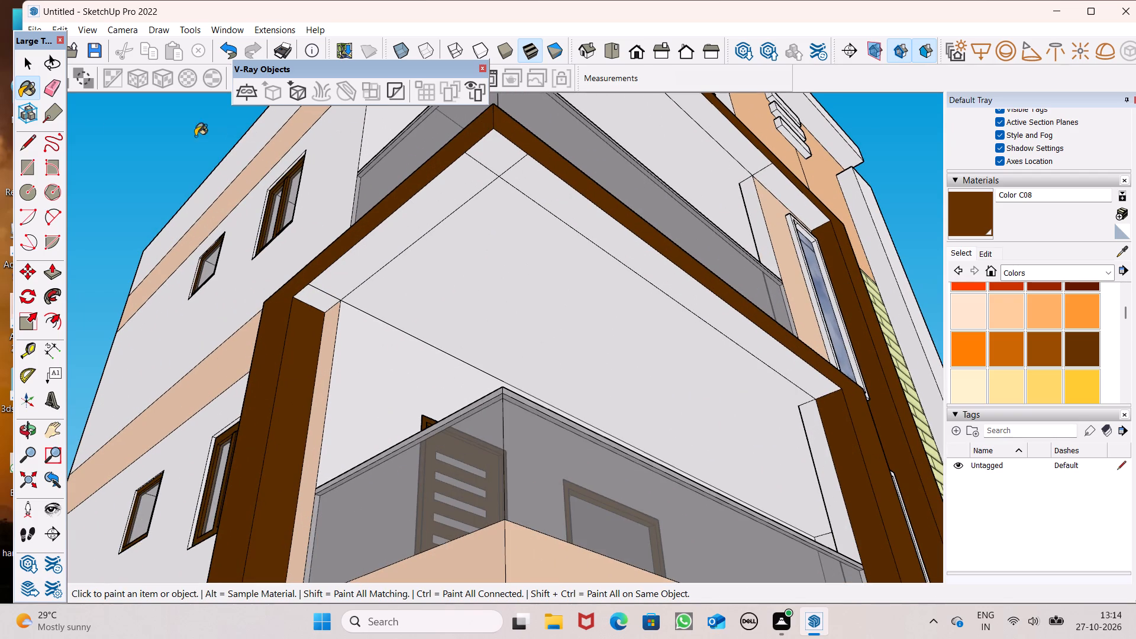
click(53, 88)
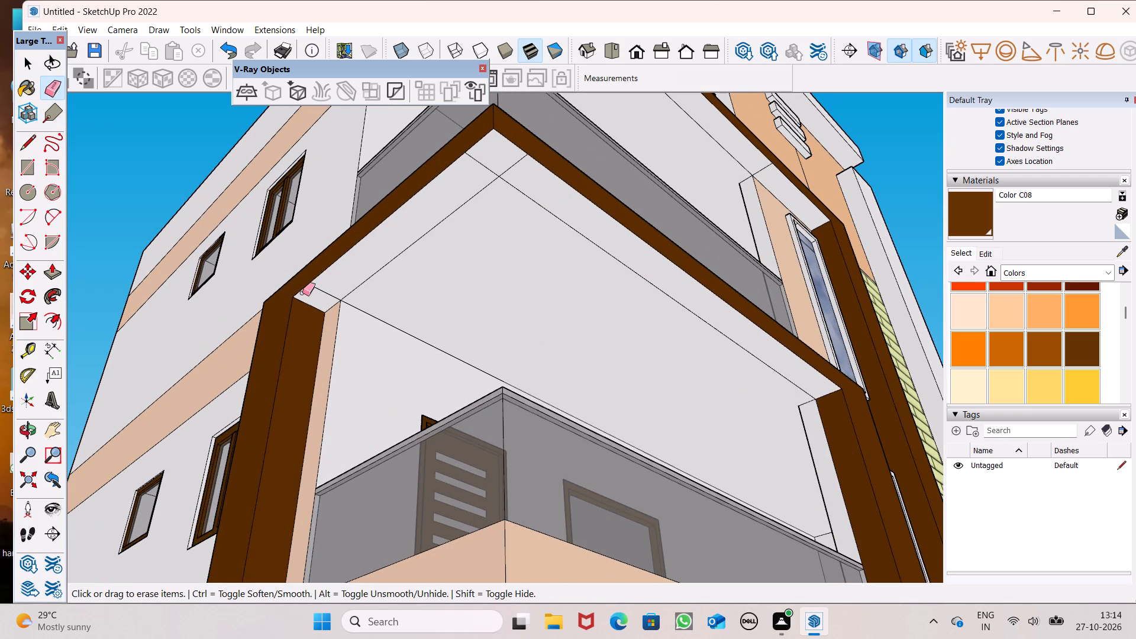
drag(304, 293, 317, 290)
drag(481, 169, 526, 166)
click(982, 220)
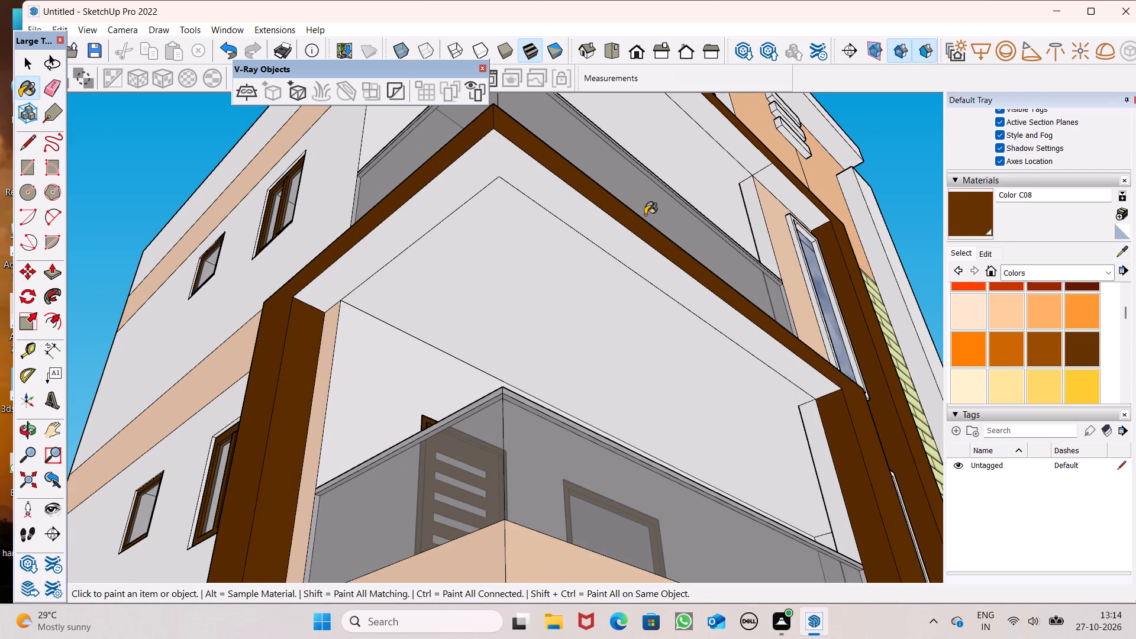
click(575, 208)
Erase the dividing edges beneath the slab band above the sixth balcony and paint its underside with Color C08.
scroll(628, 383, down, 7)
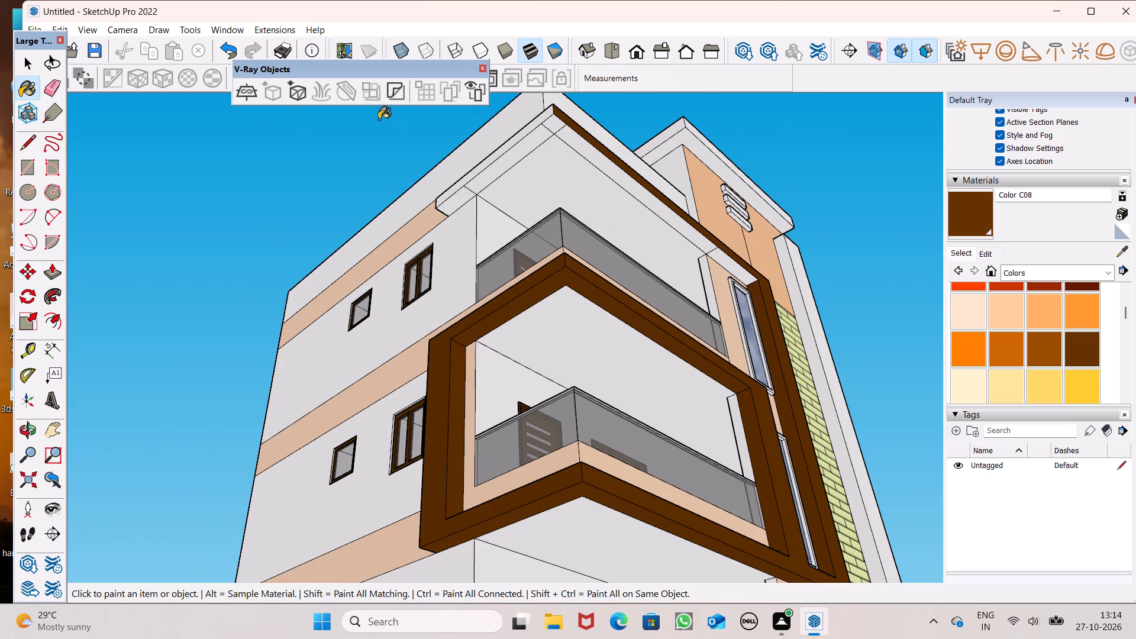
click(54, 82)
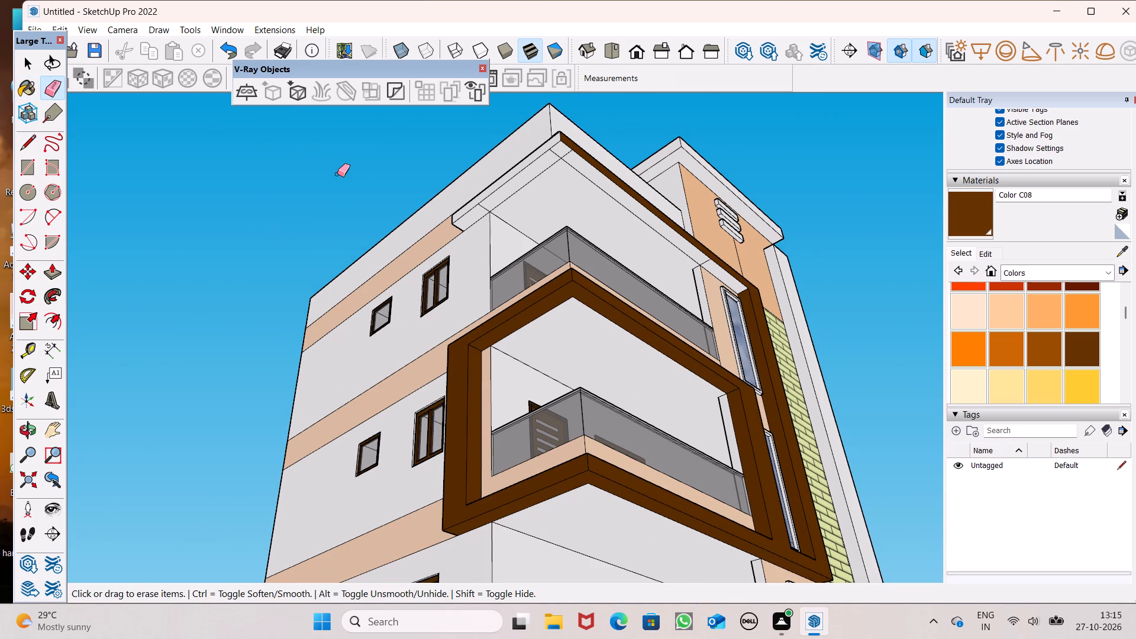
scroll(477, 180, up, 8)
scroll(476, 232, up, 4)
drag(473, 233, 473, 243)
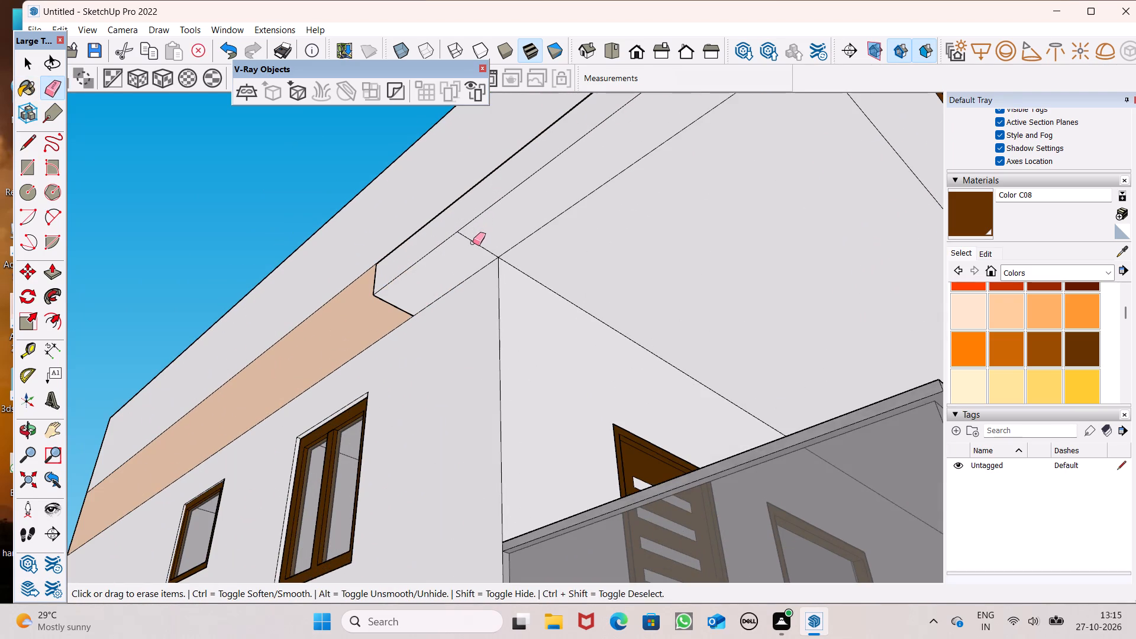
drag(473, 243, 473, 243)
scroll(522, 275, down, 6)
scroll(650, 172, up, 3)
drag(647, 157, 671, 146)
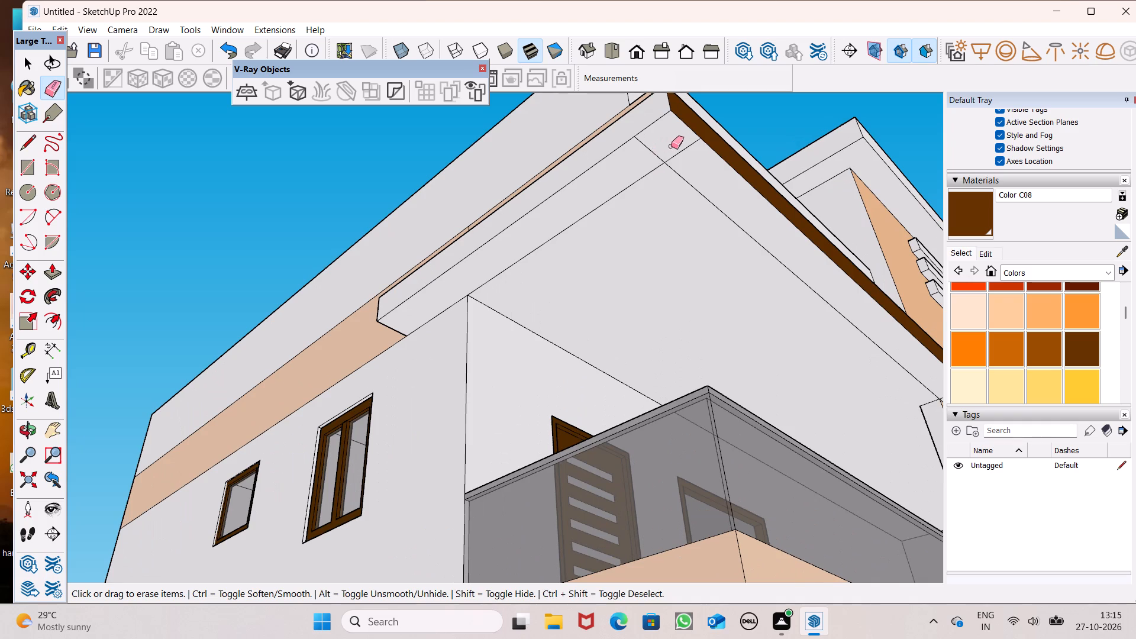
drag(671, 146, 691, 154)
scroll(496, 248, down, 6)
scroll(790, 348, up, 6)
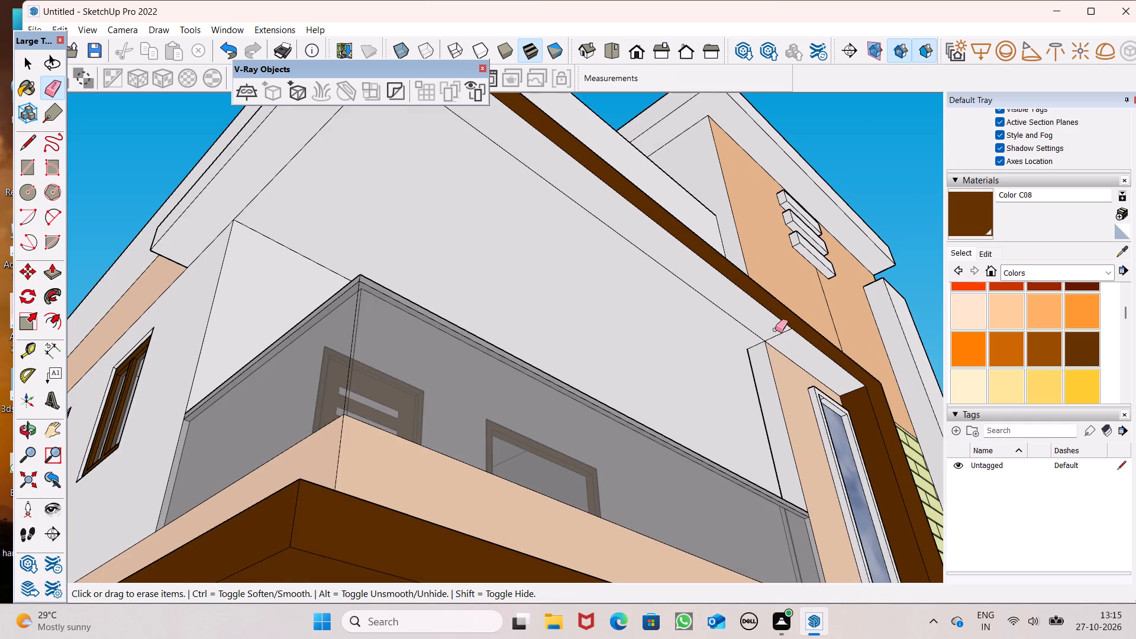
drag(770, 324, 780, 332)
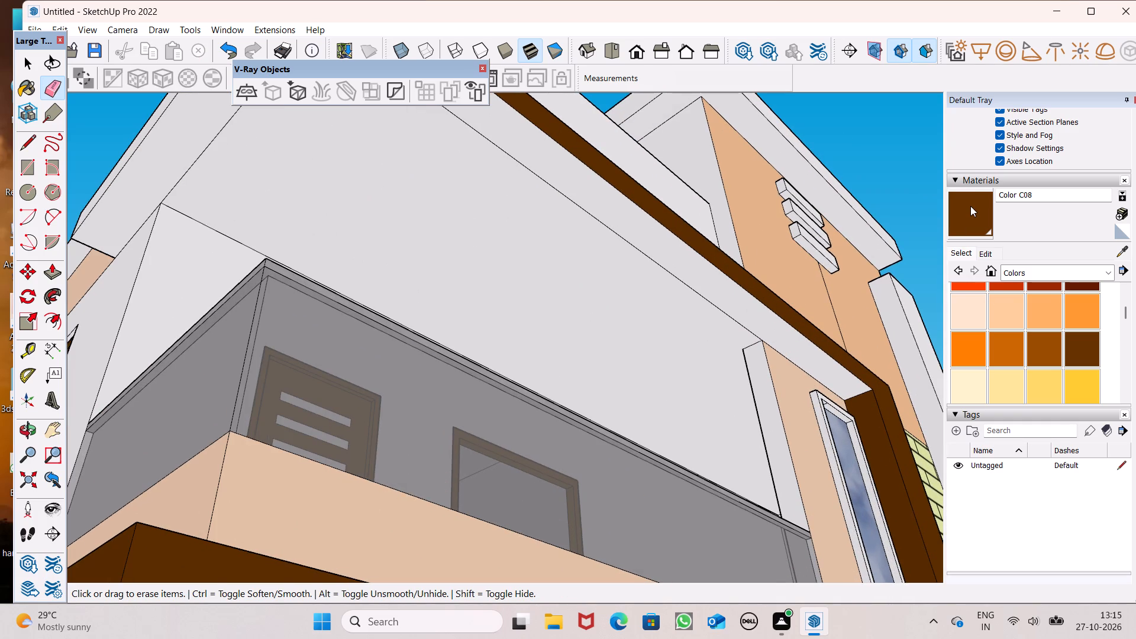
click(970, 206)
click(735, 299)
scroll(911, 370, down, 6)
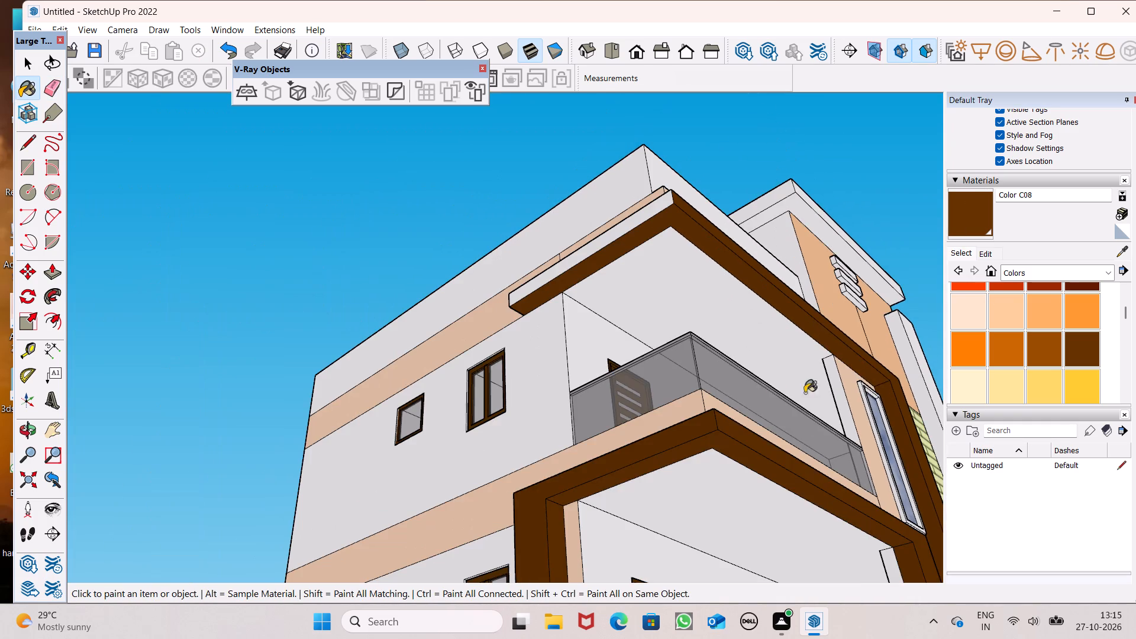
Paint the remaining edge faces of the slab band above the sixth balcony with Color C08.
middle_drag(641, 280, 751, 611)
scroll(738, 493, up, 5)
click(701, 440)
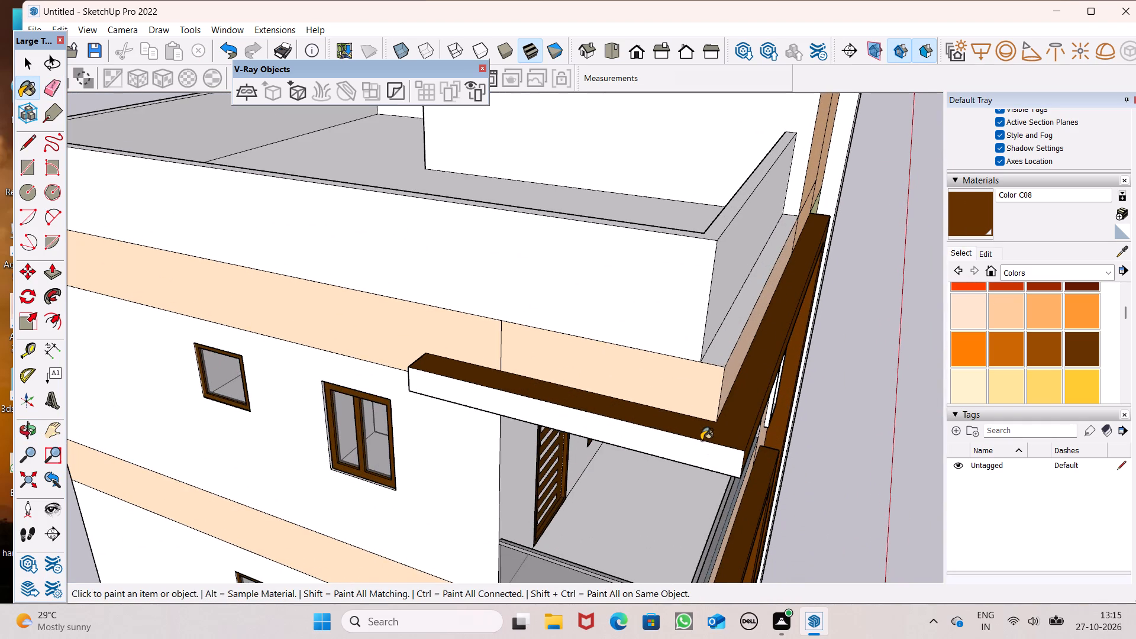
click(697, 452)
middle_drag(626, 430, 1039, 354)
scroll(756, 306, up, 3)
click(666, 268)
Paint the inner face of the lowest balcony frame's side post with Color C08.
scroll(645, 215, down, 12)
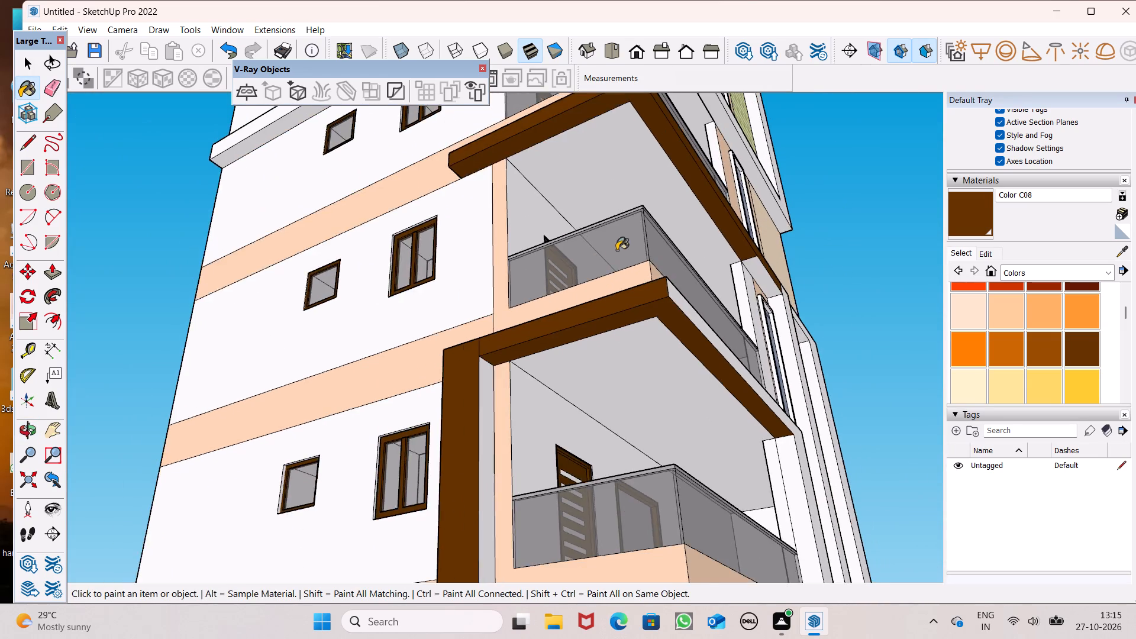
scroll(617, 250, down, 4)
scroll(618, 299, up, 1)
scroll(556, 397, up, 5)
click(504, 335)
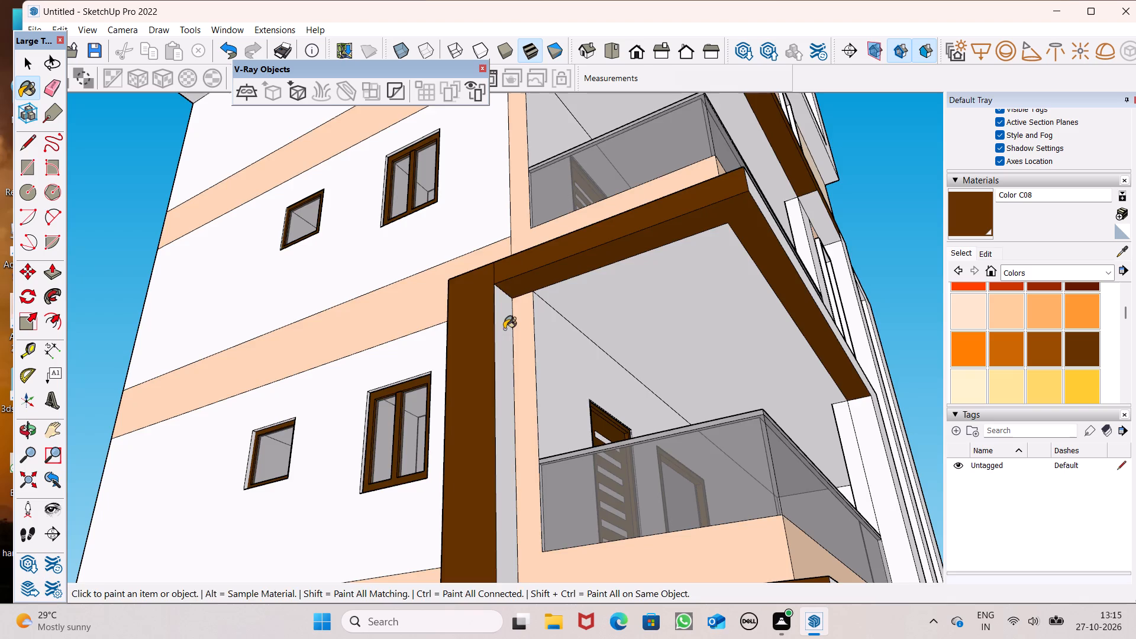
Paint the end face of the projecting slab band above the second balcony with Color C08.
middle_drag(508, 328, 838, 478)
scroll(838, 477, up, 1)
scroll(678, 284, down, 4)
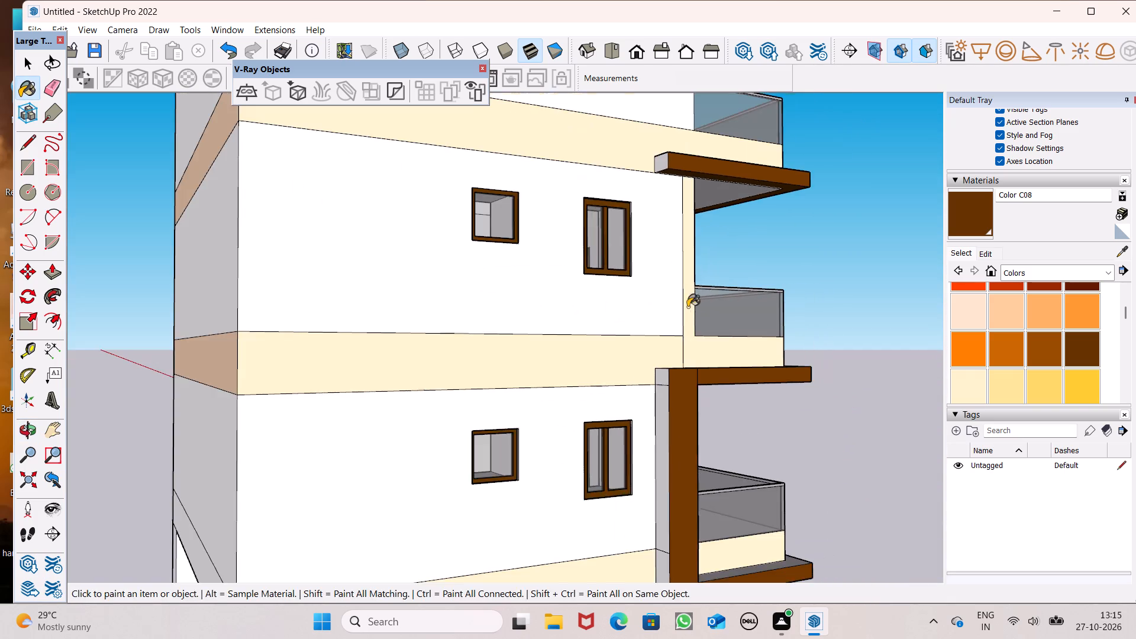
scroll(688, 307, down, 1)
middle_drag(708, 321, 744, 373)
click(695, 214)
scroll(669, 183, down, 1)
scroll(665, 193, up, 1)
scroll(663, 201, down, 3)
scroll(698, 450, up, 2)
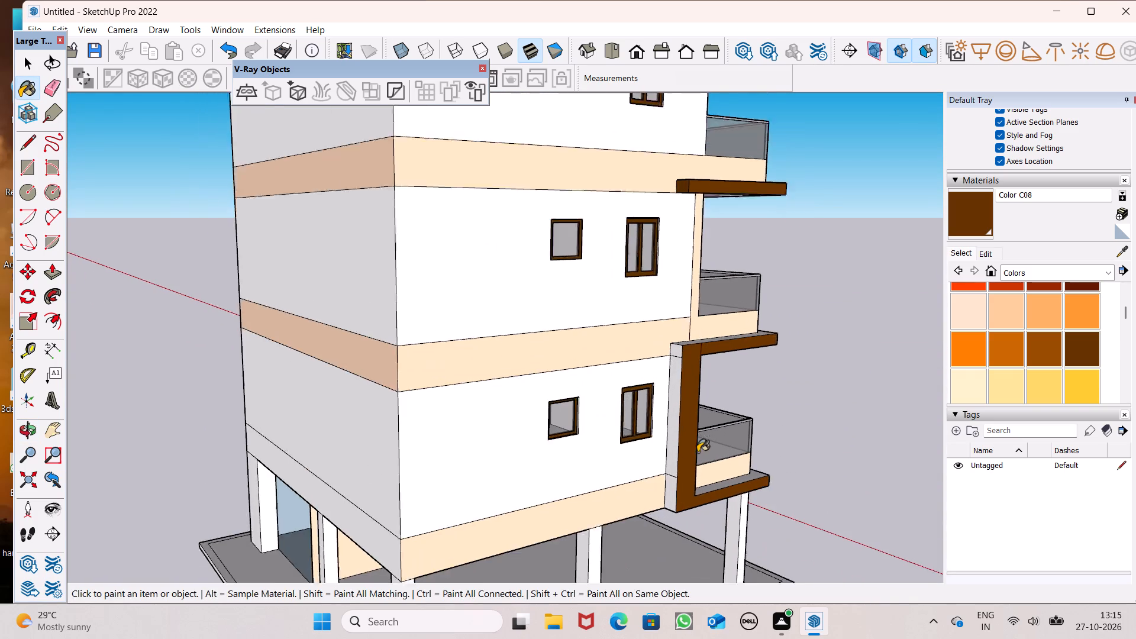
Erase the dividing edges on the front and outer side of the lowest balcony frame's side post.
scroll(698, 452, up, 3)
click(56, 79)
scroll(711, 311, up, 5)
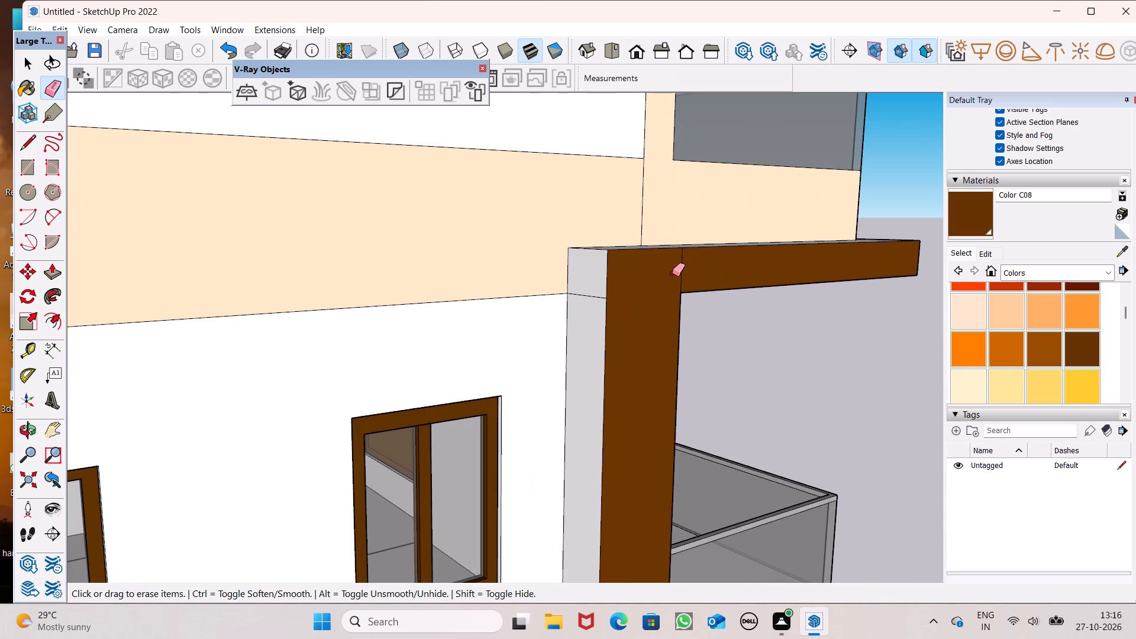
drag(663, 272, 693, 265)
drag(581, 286, 584, 296)
scroll(635, 220, down, 8)
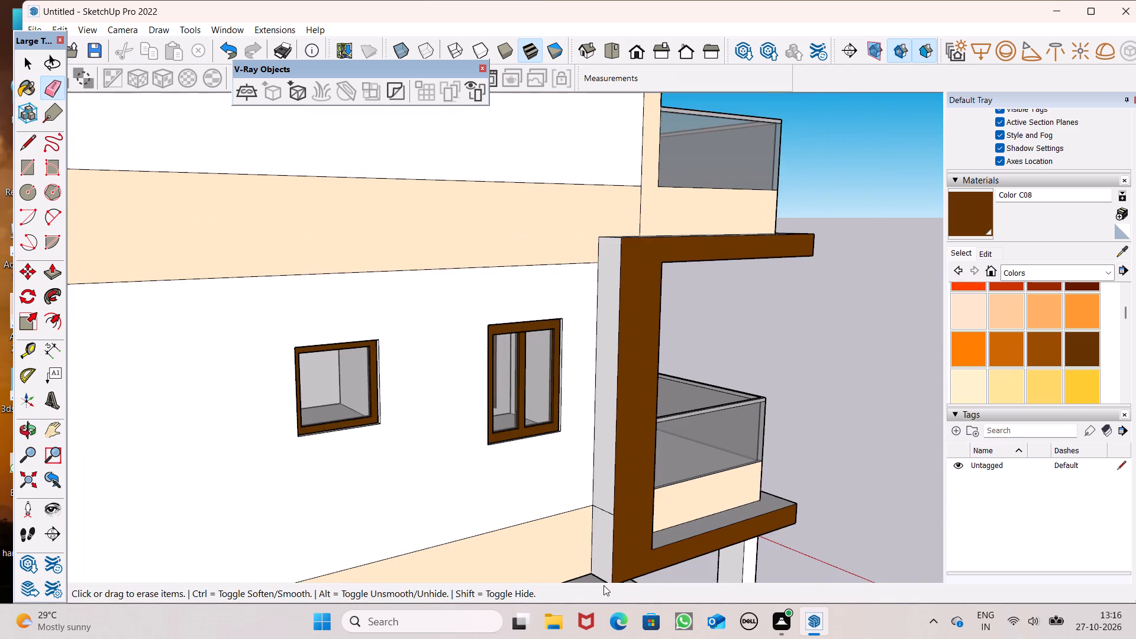
scroll(600, 575, up, 3)
drag(608, 467, 614, 505)
scroll(653, 319, down, 4)
Paint the outer side face of the lowest frame's side post and the top of its upper band with Color C08.
click(980, 209)
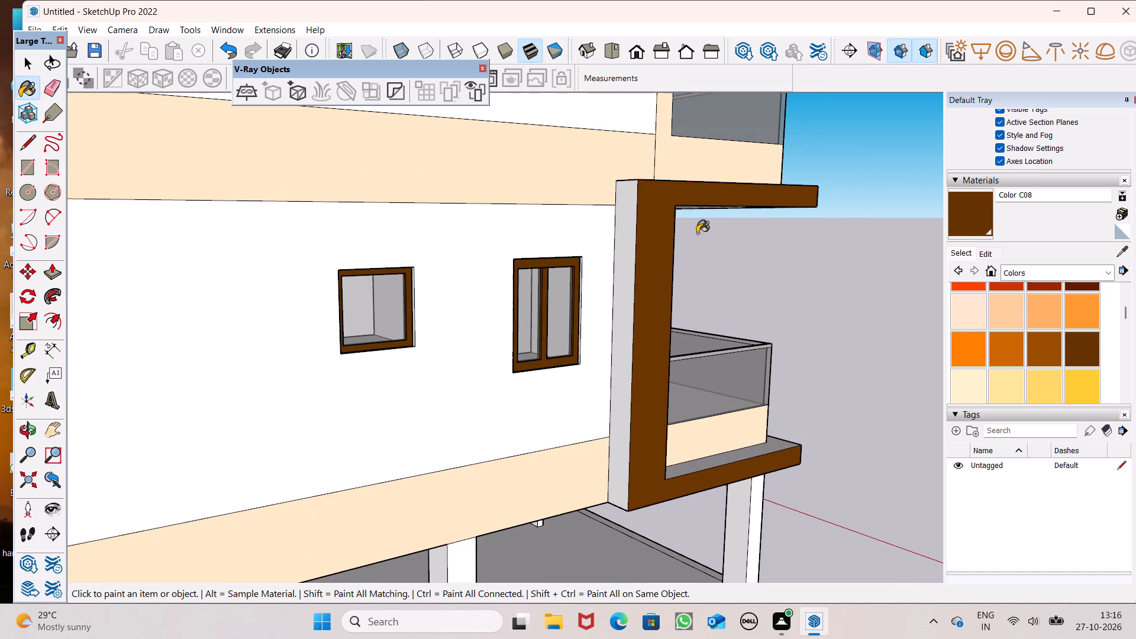
click(619, 222)
middle_drag(640, 263, 637, 485)
click(680, 416)
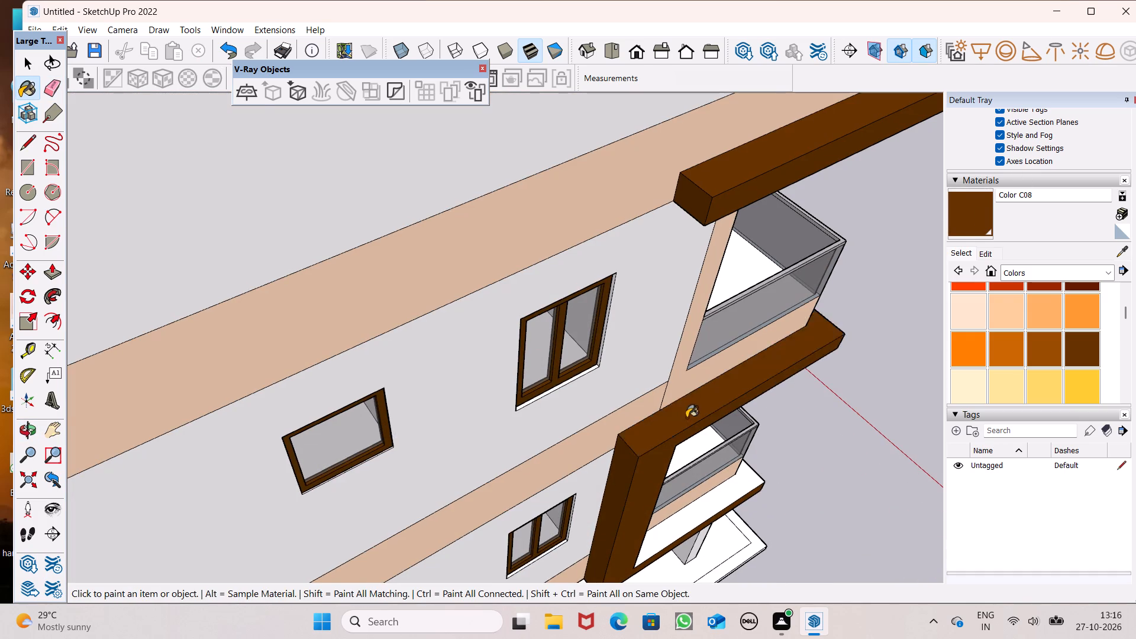
Paint the top surface and front edge face of the lowest balcony frame's bottom band with Color C08.
scroll(688, 410, down, 5)
middle_drag(735, 454, 601, 369)
scroll(685, 404, up, 1)
scroll(464, 147, down, 7)
scroll(678, 414, up, 6)
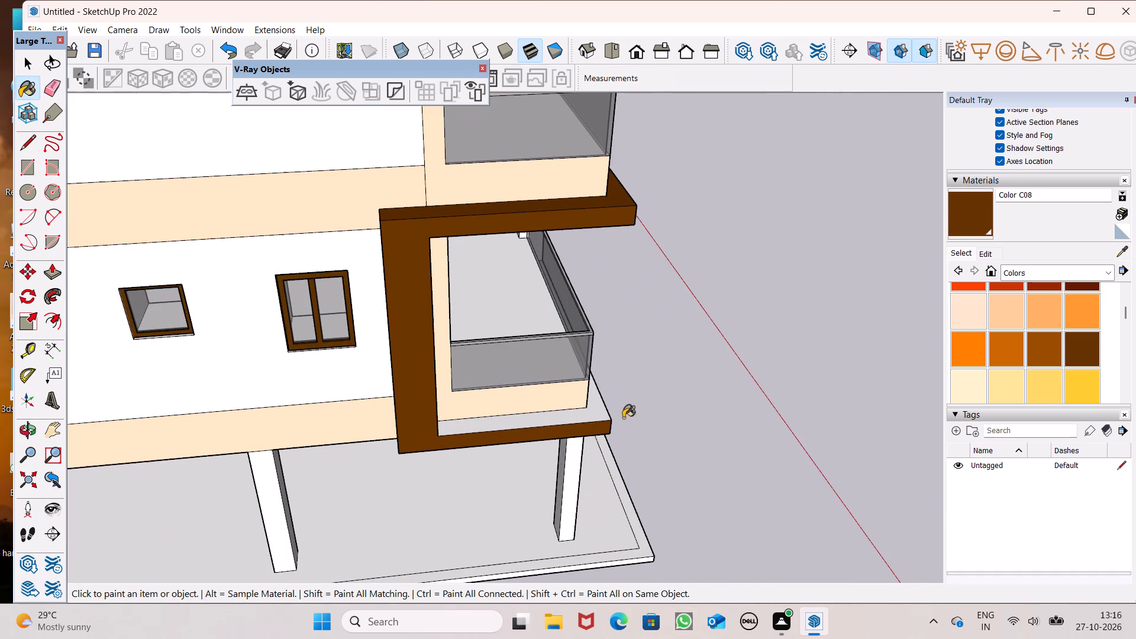
click(586, 411)
scroll(647, 363, down, 3)
scroll(615, 404, up, 7)
middle_click(615, 404)
click(596, 399)
scroll(627, 398, up, 1)
middle_drag(613, 390, 366, 322)
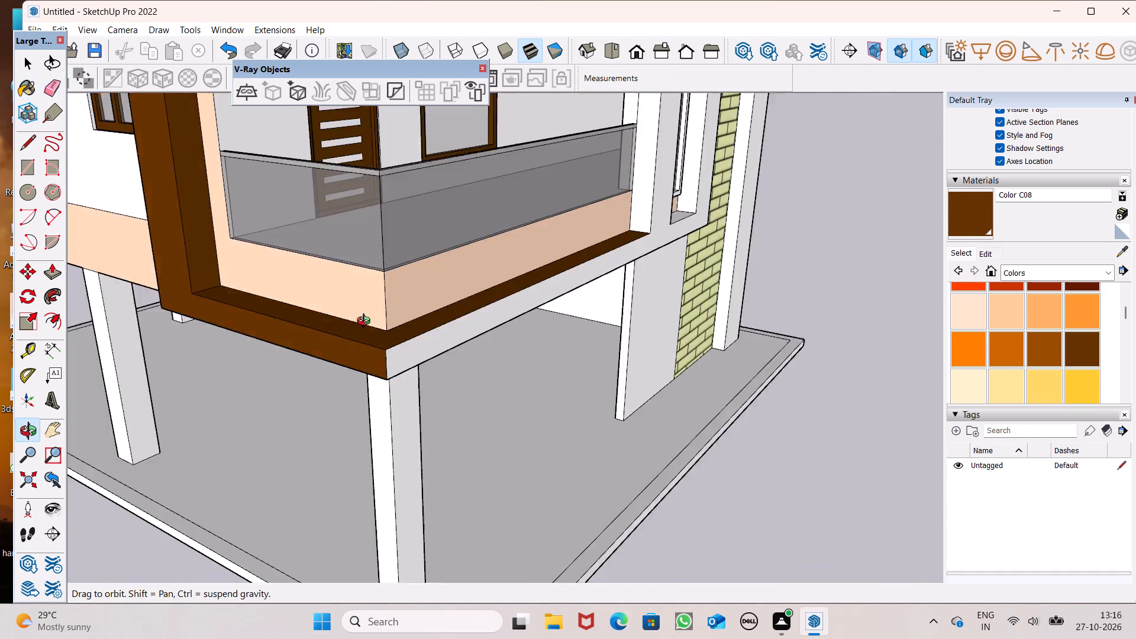
middle_drag(366, 322, 285, 359)
scroll(338, 351, up, 4)
click(356, 389)
scroll(254, 437, up, 1)
scroll(245, 443, down, 7)
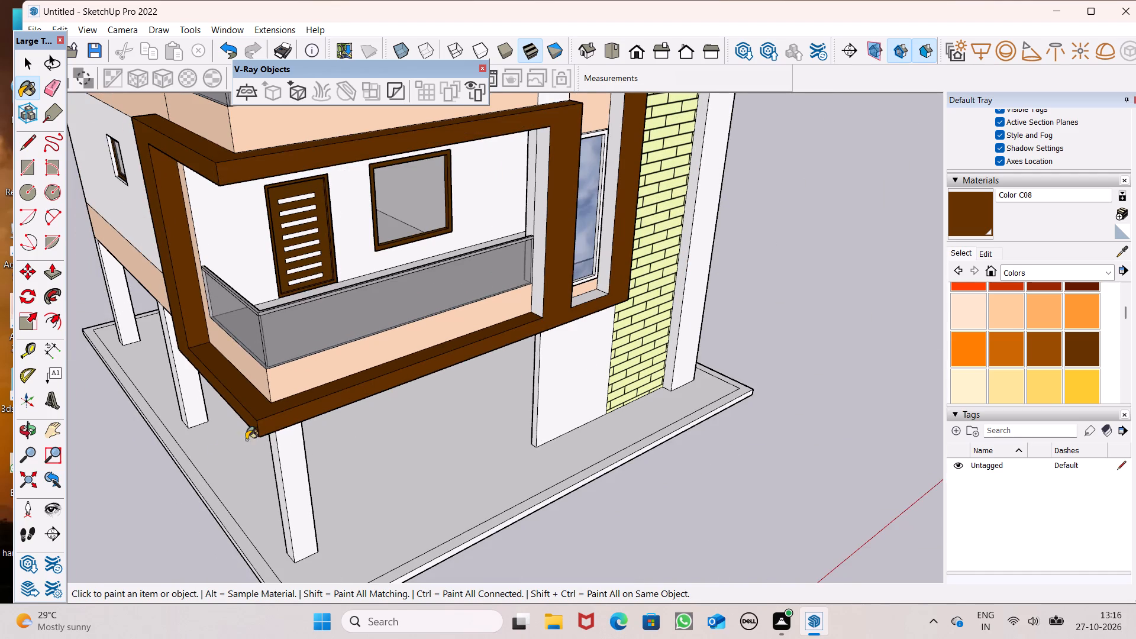
Paint the sill and jamb around the lowest stair window and the post's balcony-facing side with Color C08.
middle_drag(631, 264, 597, 275)
scroll(584, 286, up, 5)
click(581, 317)
click(615, 285)
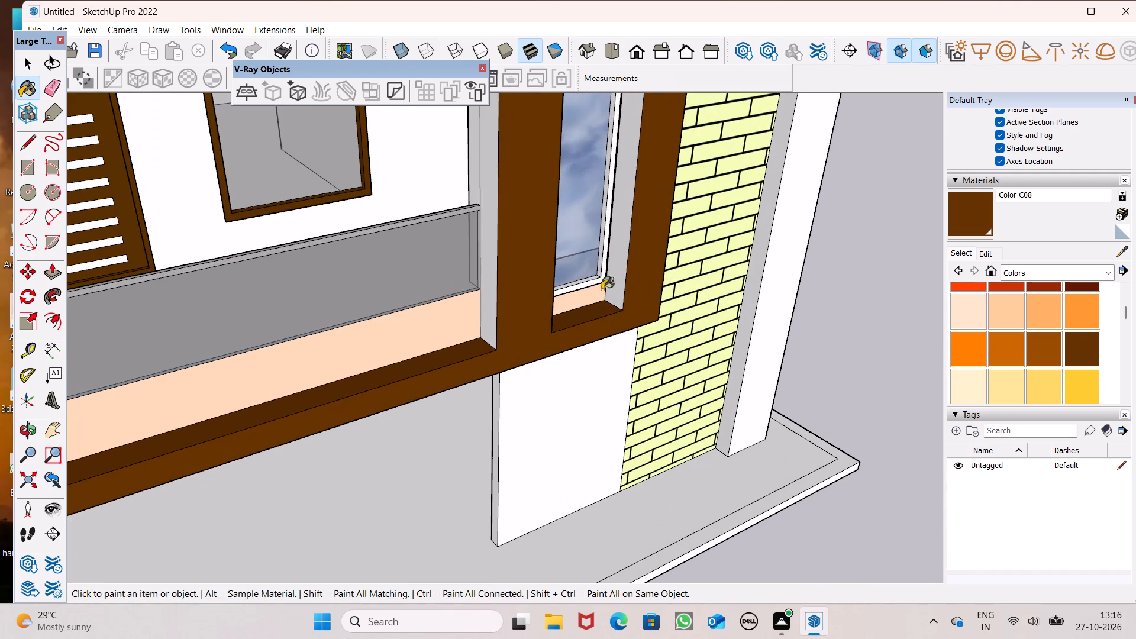
click(485, 305)
Paint the post's window-facing side and the frame's outer side beside the brick wall with Color C08.
scroll(512, 356, down, 6)
middle_drag(545, 406, 241, 499)
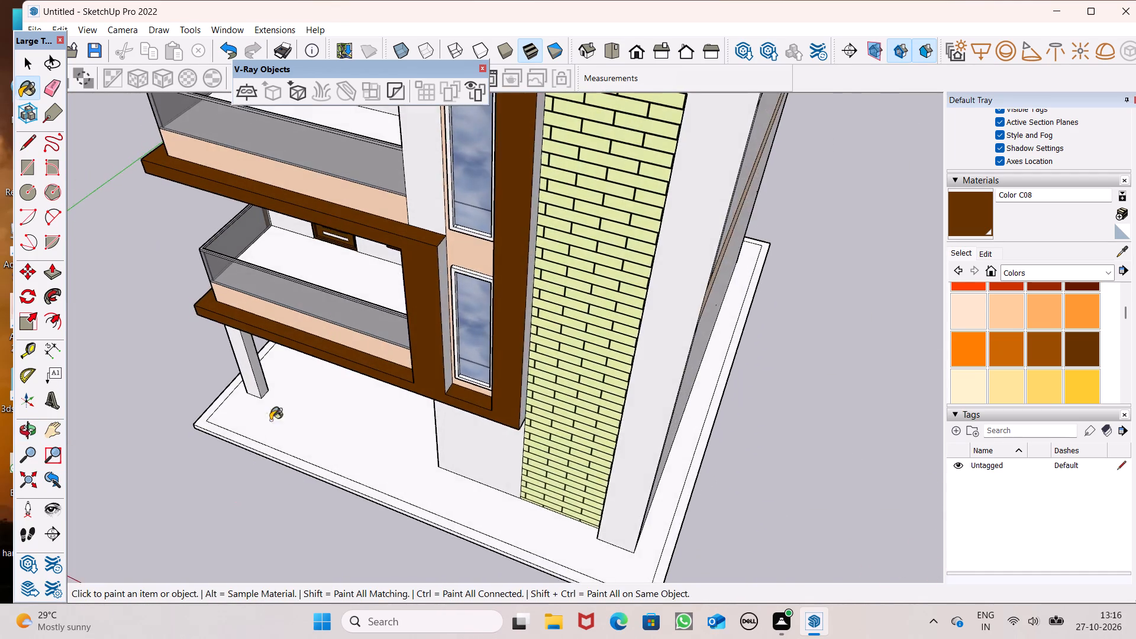
scroll(341, 312, up, 4)
click(501, 340)
middle_drag(409, 326, 229, 256)
scroll(229, 256, up, 1)
click(526, 415)
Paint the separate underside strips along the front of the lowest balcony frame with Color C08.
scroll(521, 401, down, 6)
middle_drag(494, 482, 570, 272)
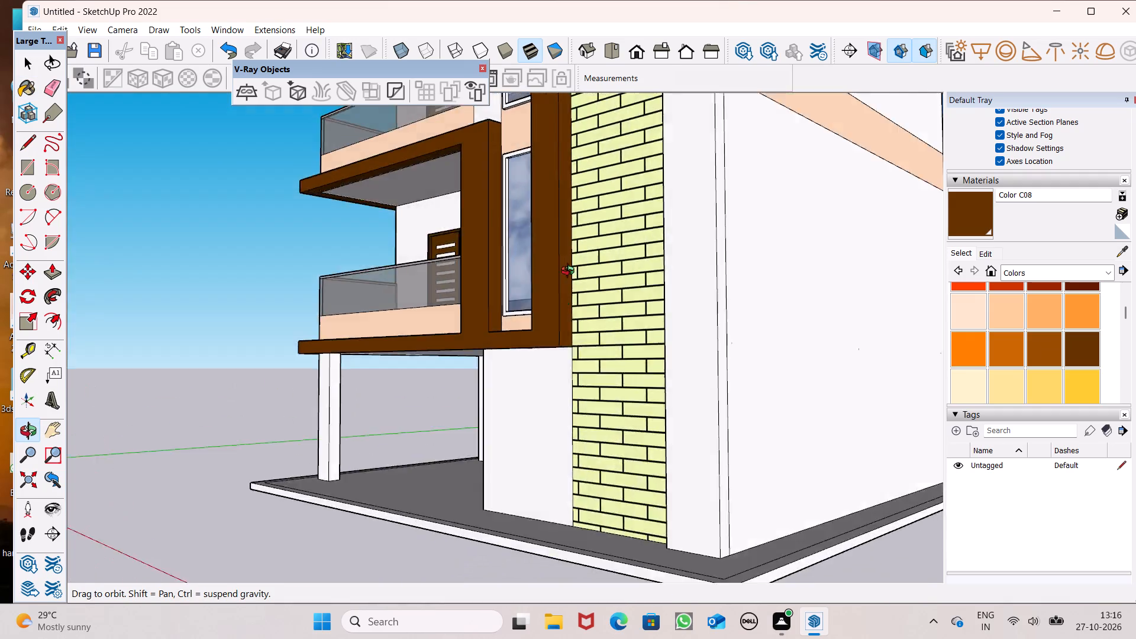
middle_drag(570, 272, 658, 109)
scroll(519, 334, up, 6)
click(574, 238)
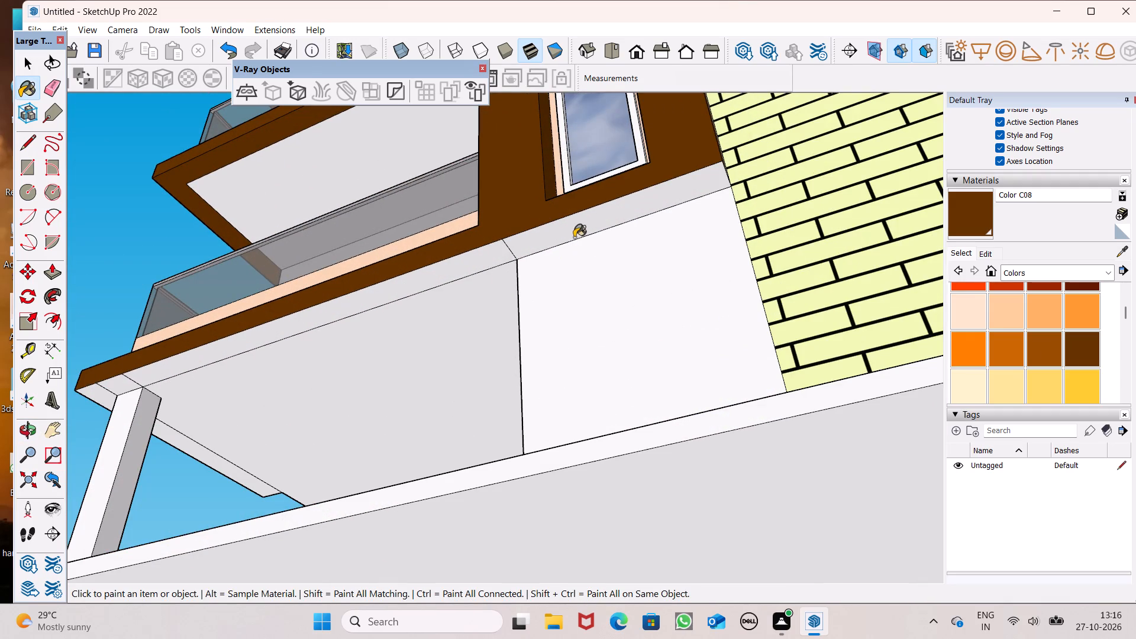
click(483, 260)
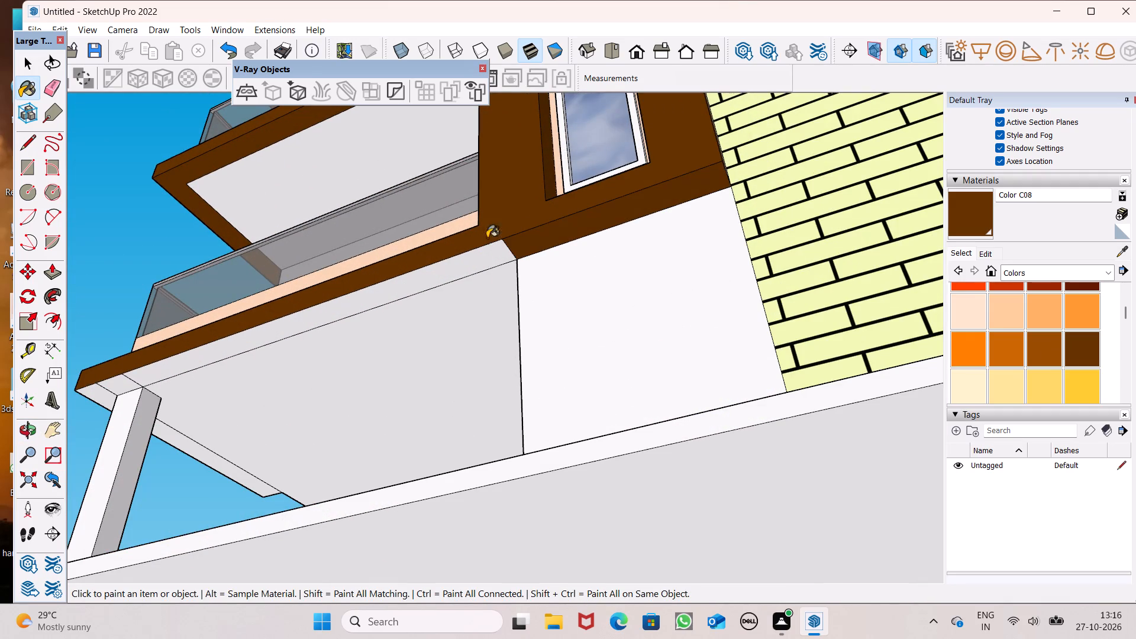
Erase the dividing edges across the underside of the lowest balcony frame, keeping its front outline edge.
click(50, 80)
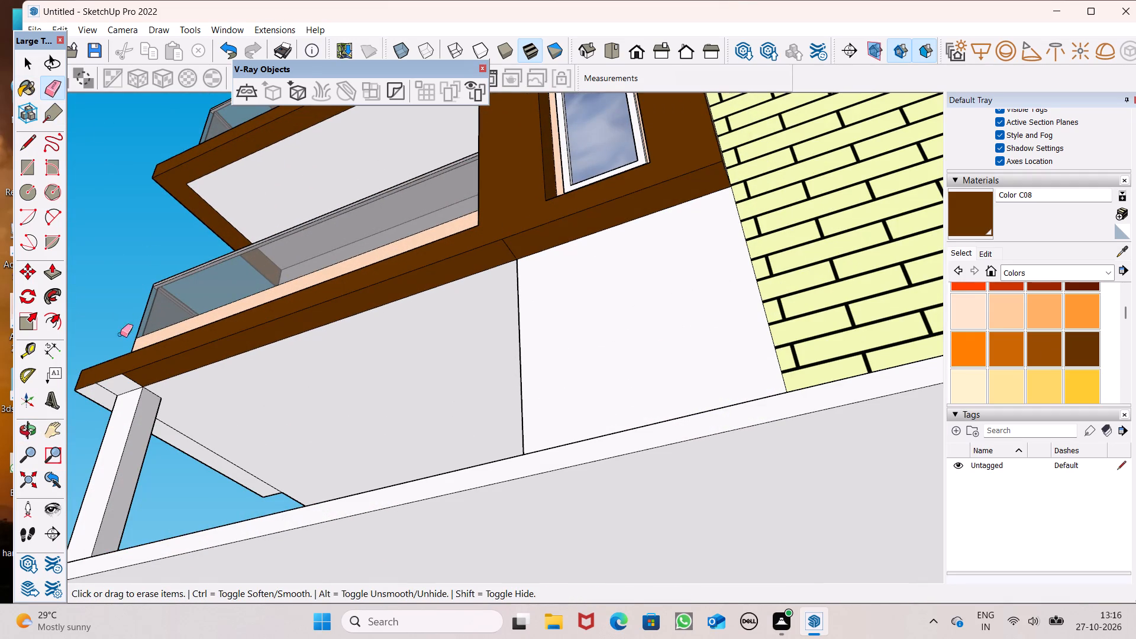
drag(514, 235, 507, 246)
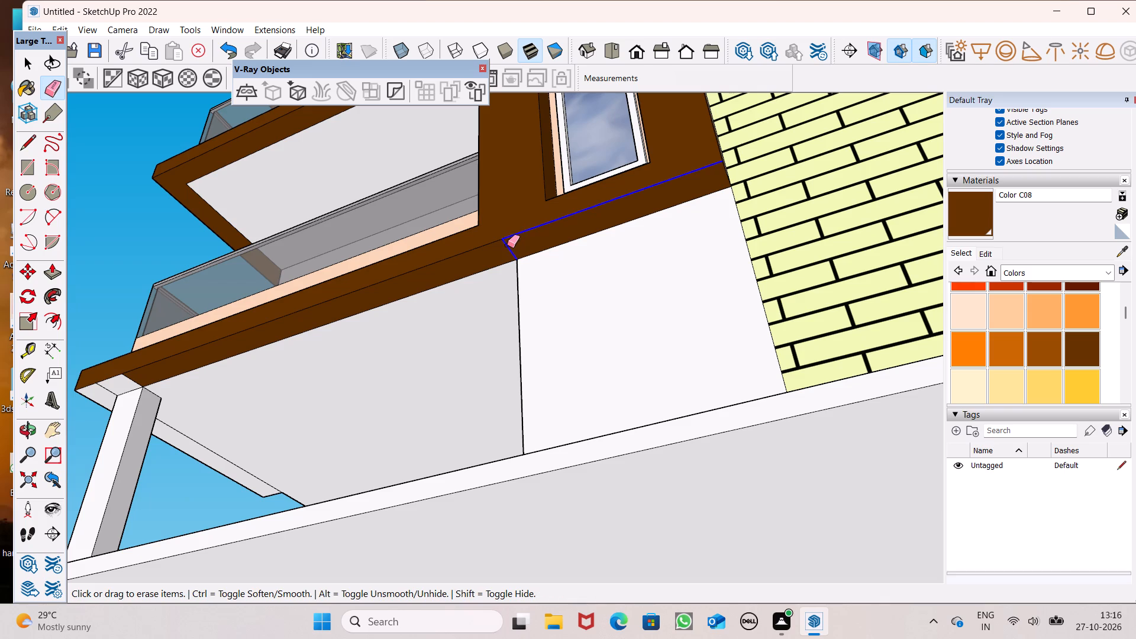
key(ctrl+z)
click(513, 253)
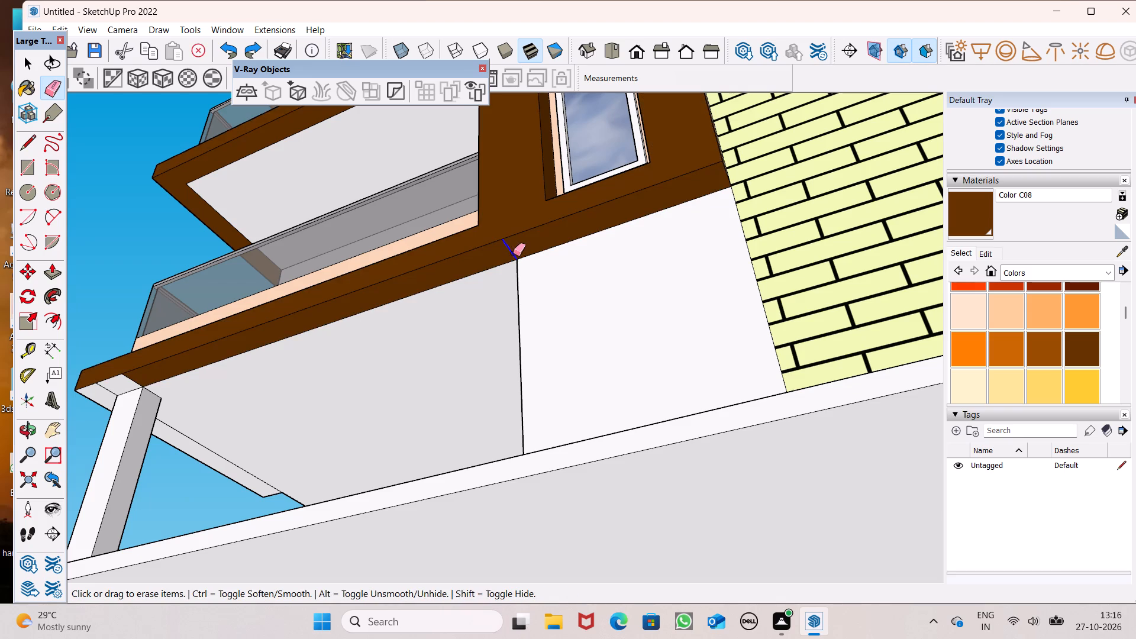
scroll(639, 228, down, 3)
scroll(232, 343, up, 8)
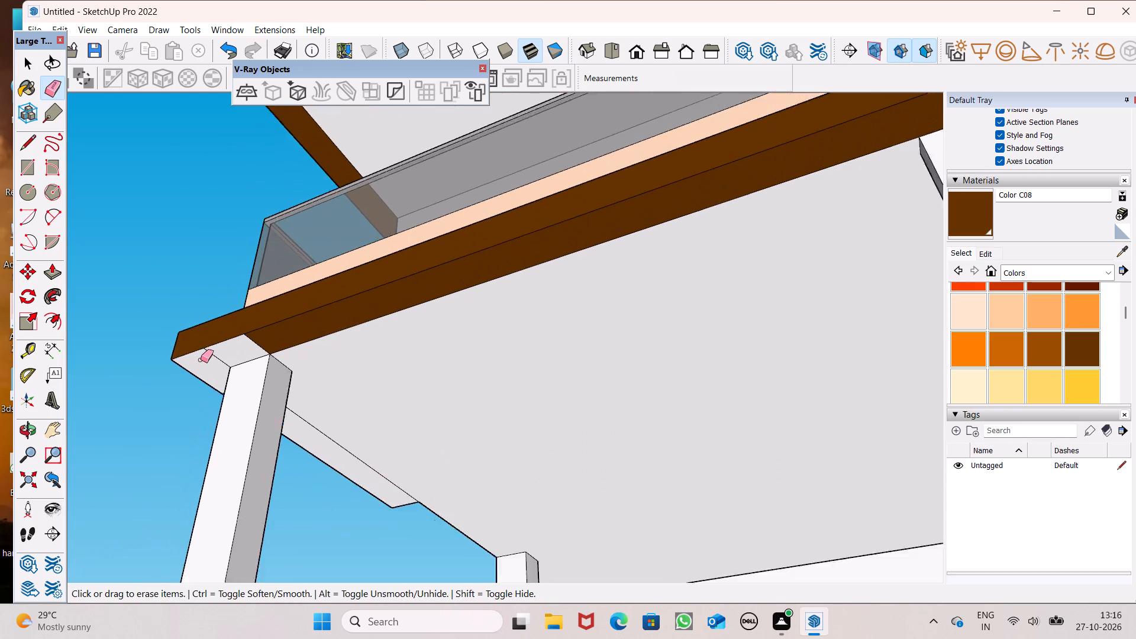
scroll(201, 360, up, 3)
drag(209, 359, 220, 359)
drag(280, 334, 271, 345)
drag(239, 360, 231, 369)
scroll(300, 334, down, 5)
scroll(316, 491, down, 6)
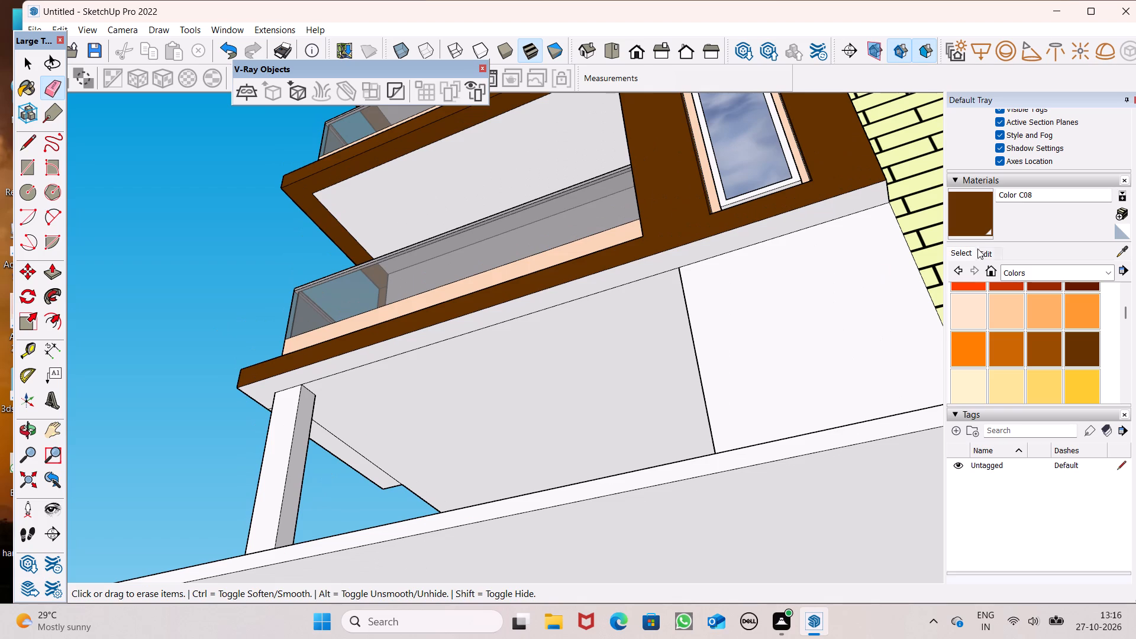
Paint the merged underside of the lowest balcony frame with Color C08.
click(977, 217)
click(604, 291)
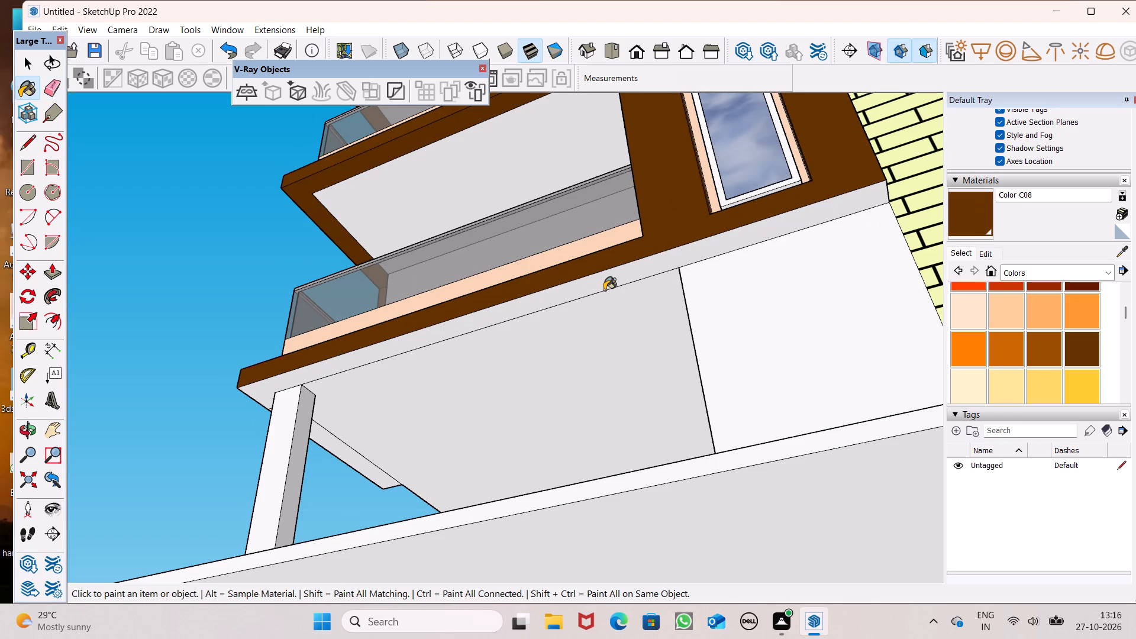
click(976, 215)
click(738, 239)
scroll(710, 291, down, 6)
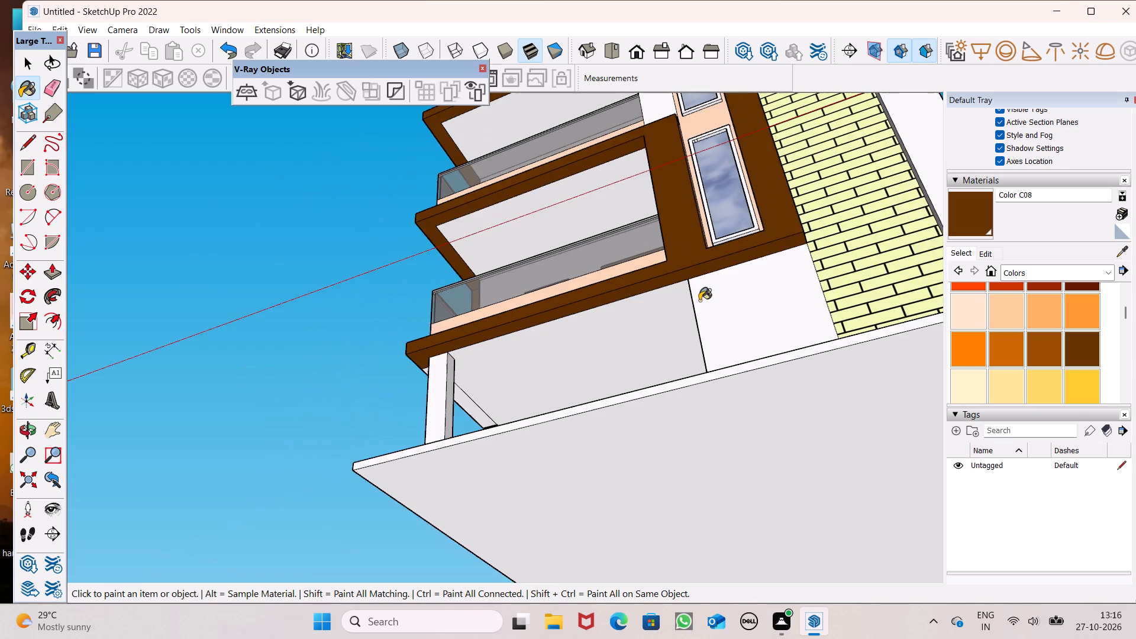
Paint the remaining unpainted faces around the lowest balcony frame with Color C08.
scroll(699, 301, down, 1)
middle_drag(703, 297, 950, 266)
scroll(776, 296, up, 1)
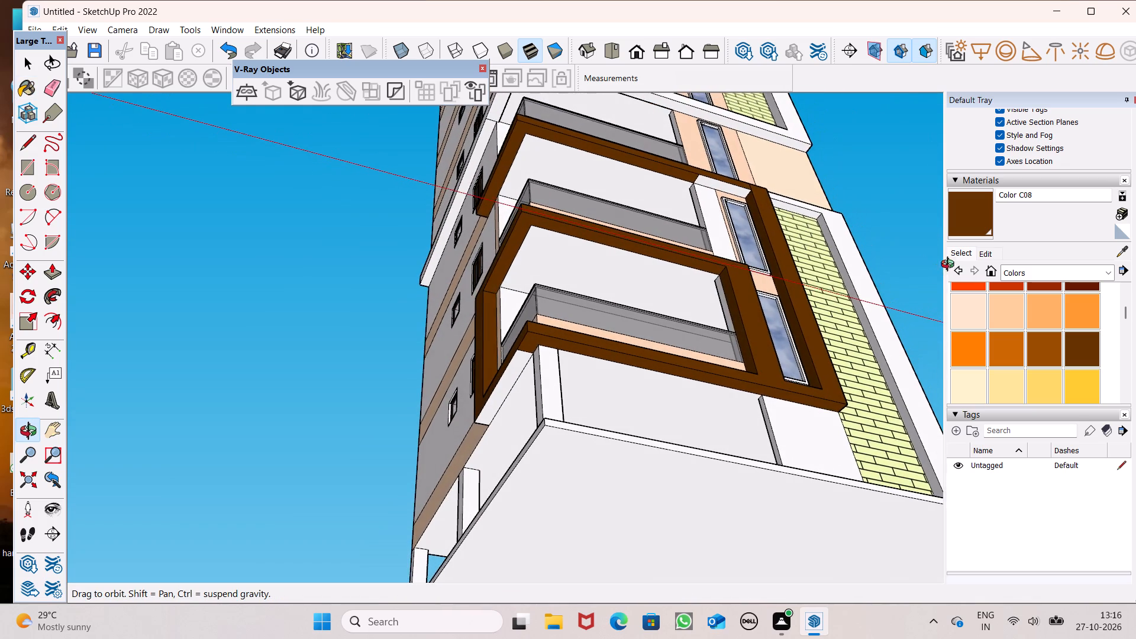
middle_drag(950, 266, 954, 270)
scroll(748, 206, up, 6)
click(689, 172)
scroll(698, 250, down, 5)
middle_drag(719, 335, 728, 313)
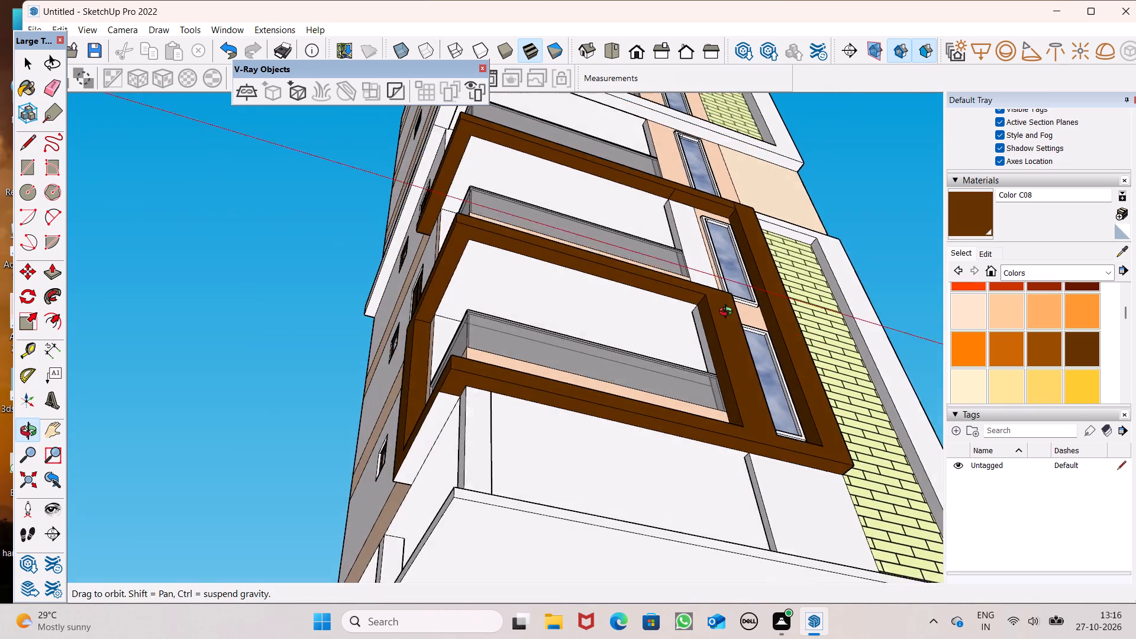
middle_drag(728, 313, 693, 298)
scroll(341, 417, up, 3)
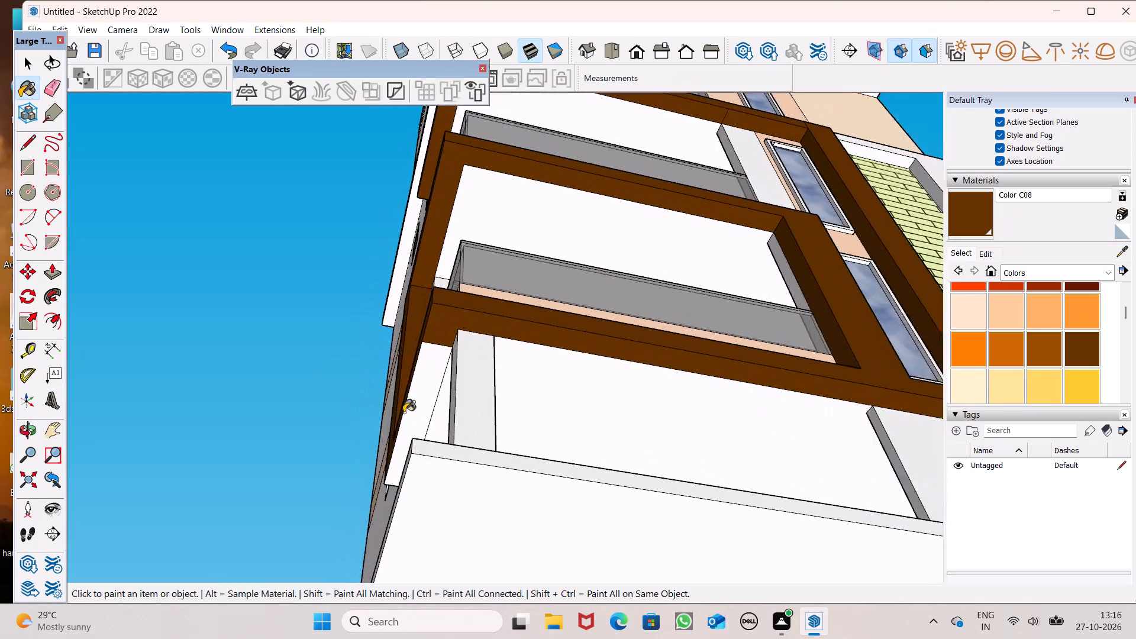
scroll(404, 412, up, 2)
click(435, 385)
Erase the dividing edges at the corner beneath the white slab band above the third balcony.
middle_drag(573, 363, 1123, 351)
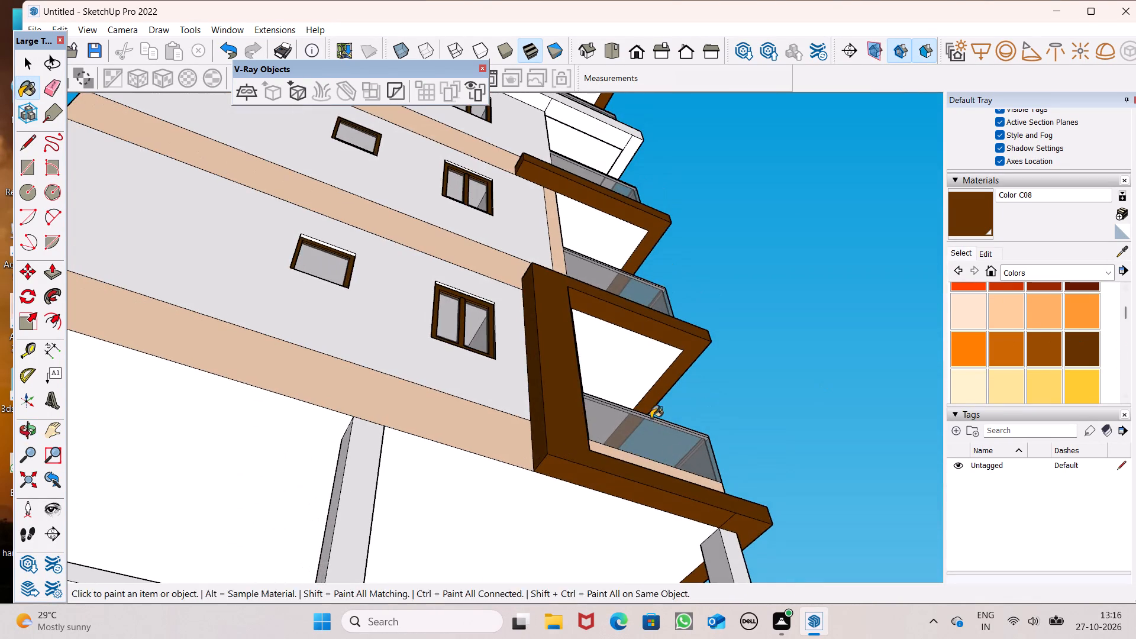
middle_drag(648, 417, 383, 417)
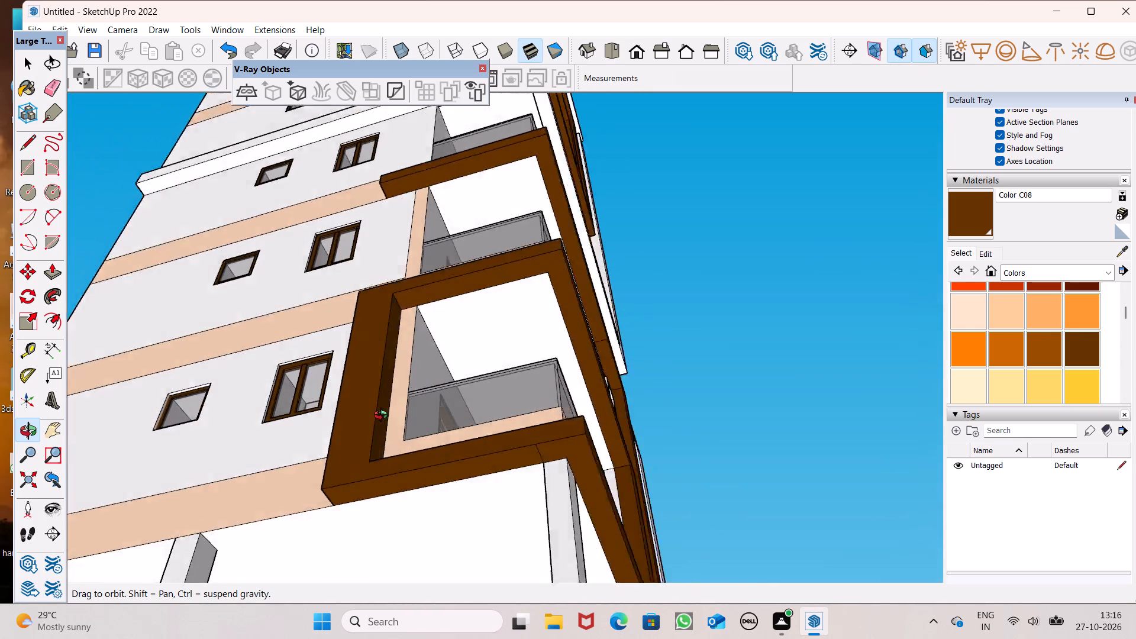
middle_drag(383, 417, 0, 410)
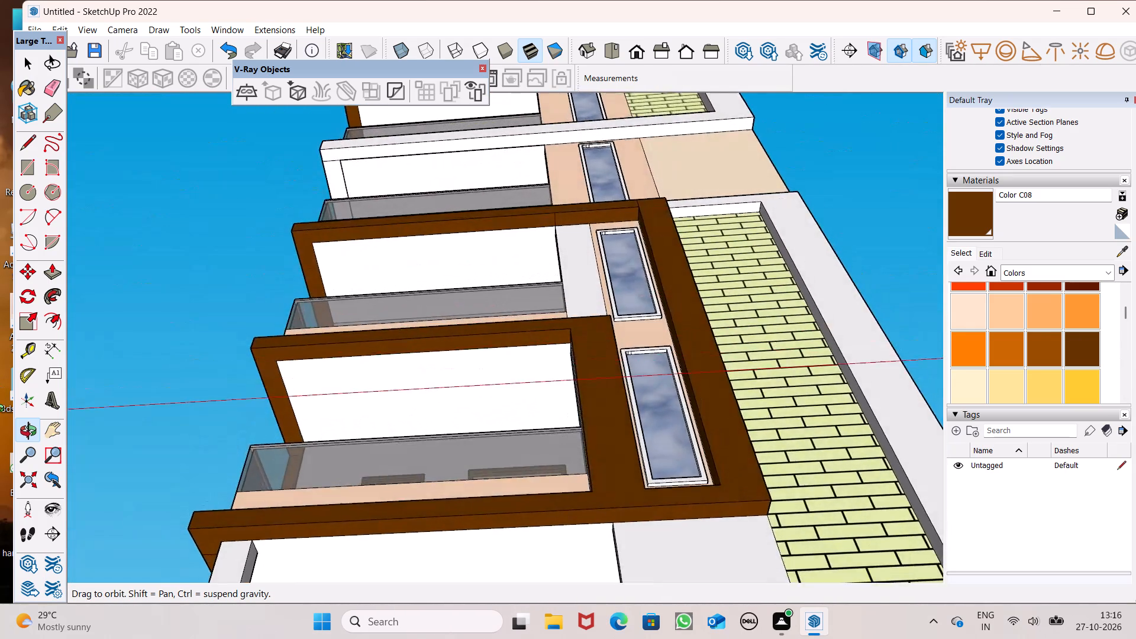
middle_drag(0, 410, 116, 484)
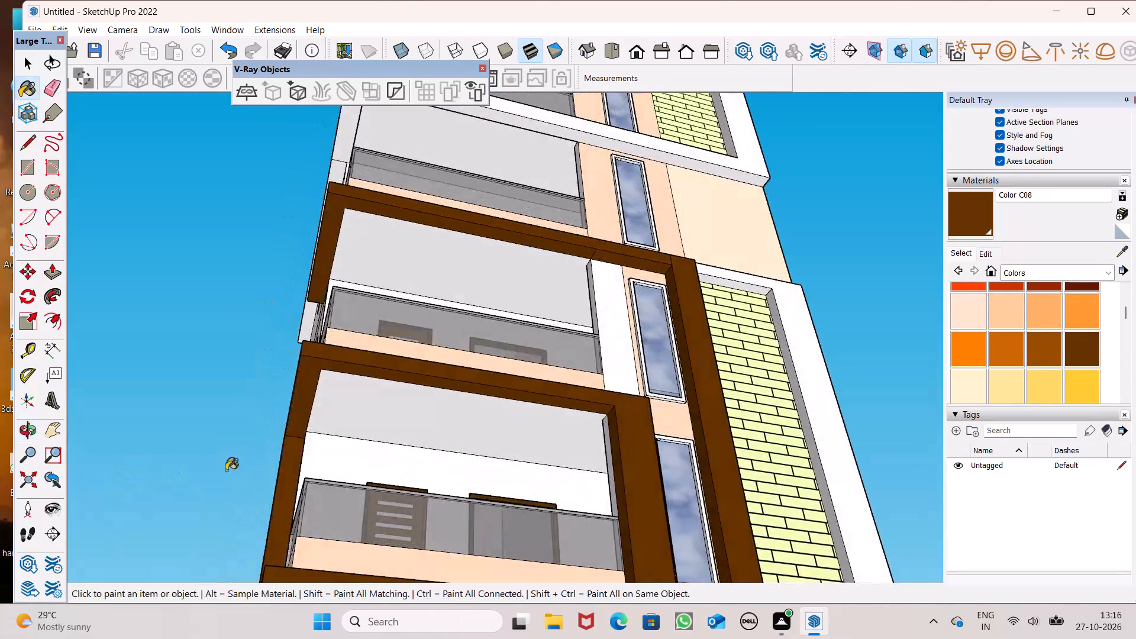
scroll(347, 457, down, 4)
middle_drag(437, 441, 398, 428)
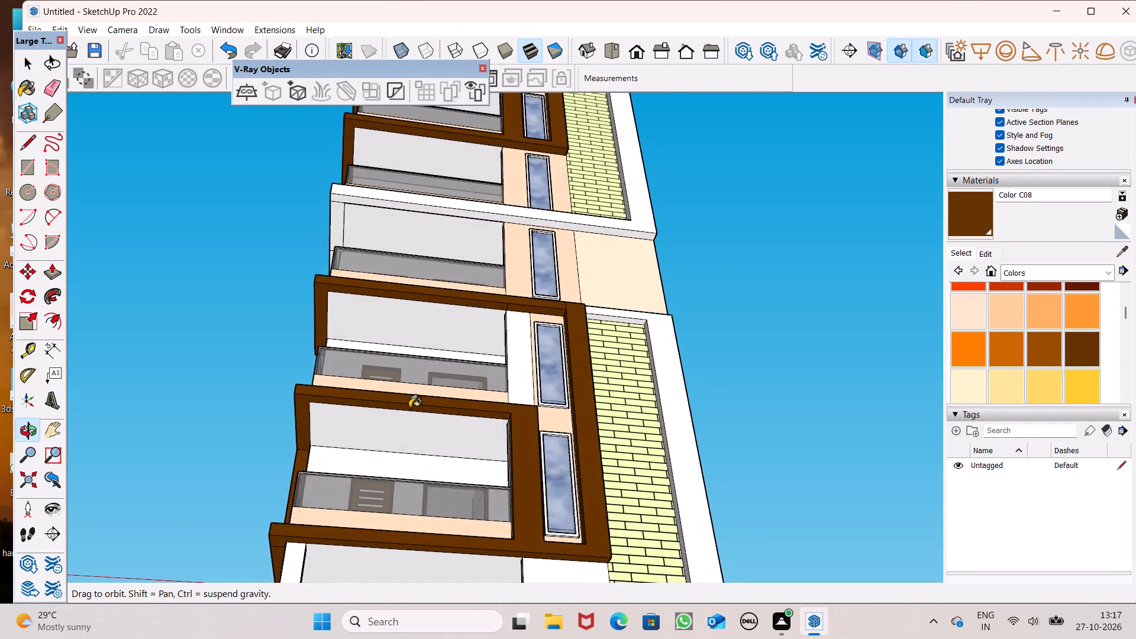
scroll(409, 408, down, 6)
middle_drag(406, 397, 775, 372)
scroll(406, 397, up, 1)
click(47, 99)
scroll(339, 189, up, 2)
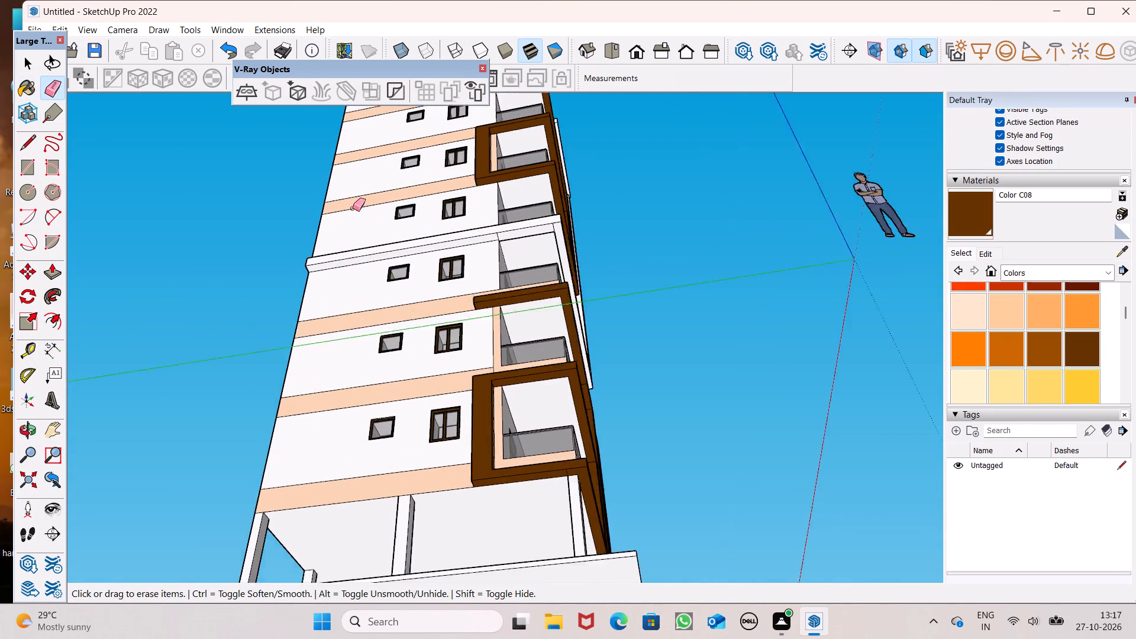
scroll(353, 208, up, 5)
scroll(585, 238, up, 4)
drag(580, 234, 566, 234)
scroll(695, 218, up, 4)
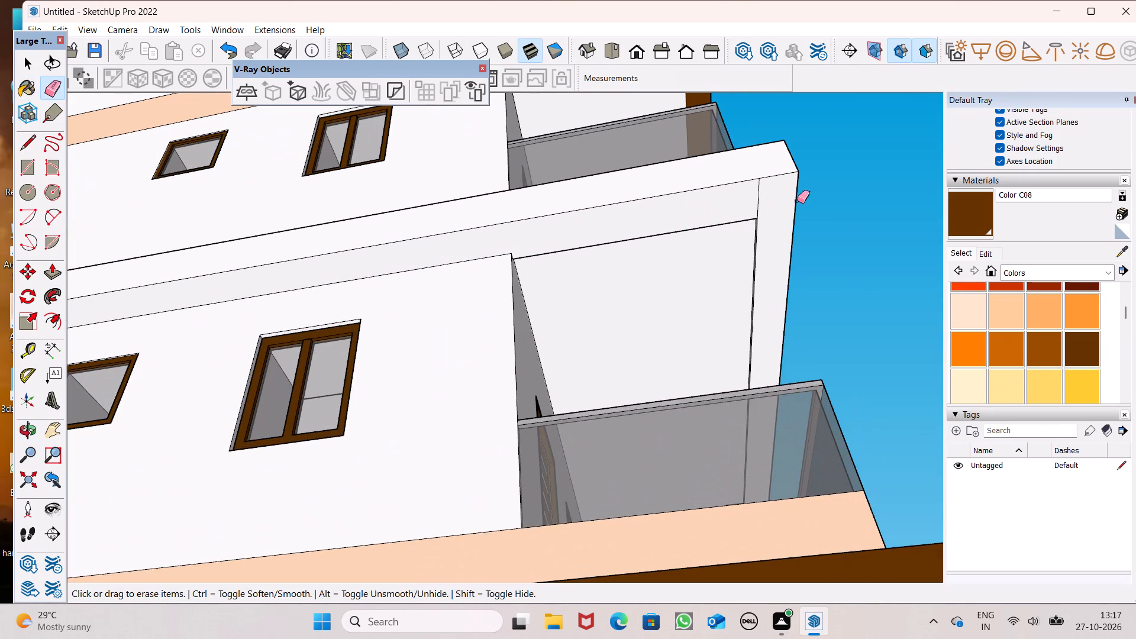
drag(763, 208, 745, 209)
Examine the front facade from the white slab band up to the roof-level stair block for remaining dividing edges.
scroll(541, 205, down, 5)
middle_drag(545, 256, 0, 344)
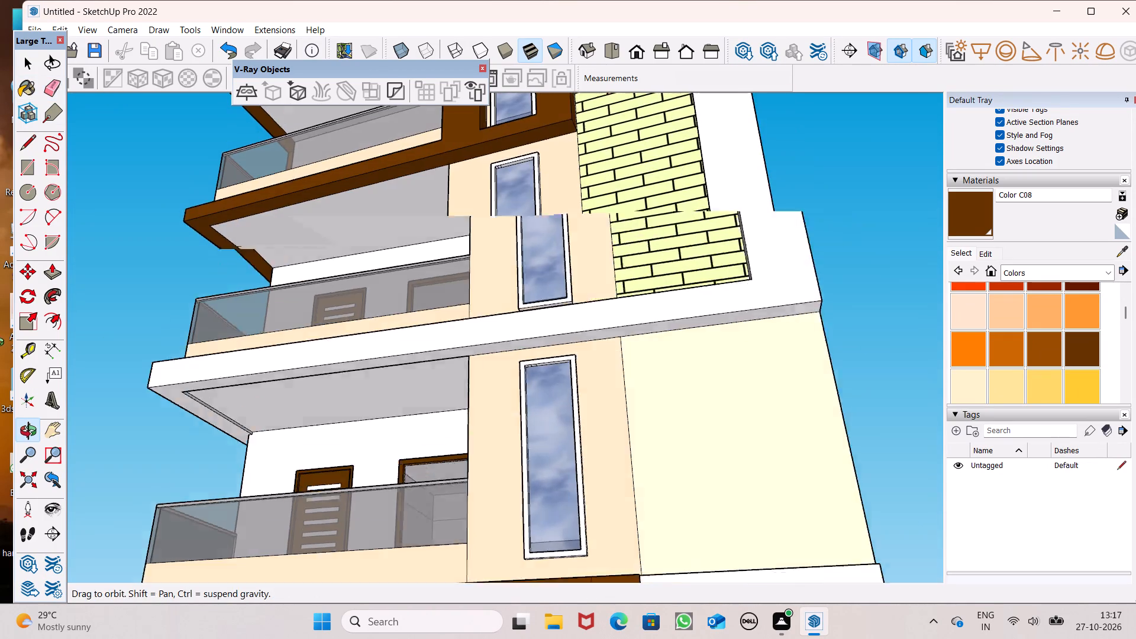
middle_drag(0, 344, 0, 346)
scroll(400, 252, down, 4)
middle_drag(624, 238, 763, 404)
scroll(763, 404, up, 1)
scroll(768, 333, down, 2)
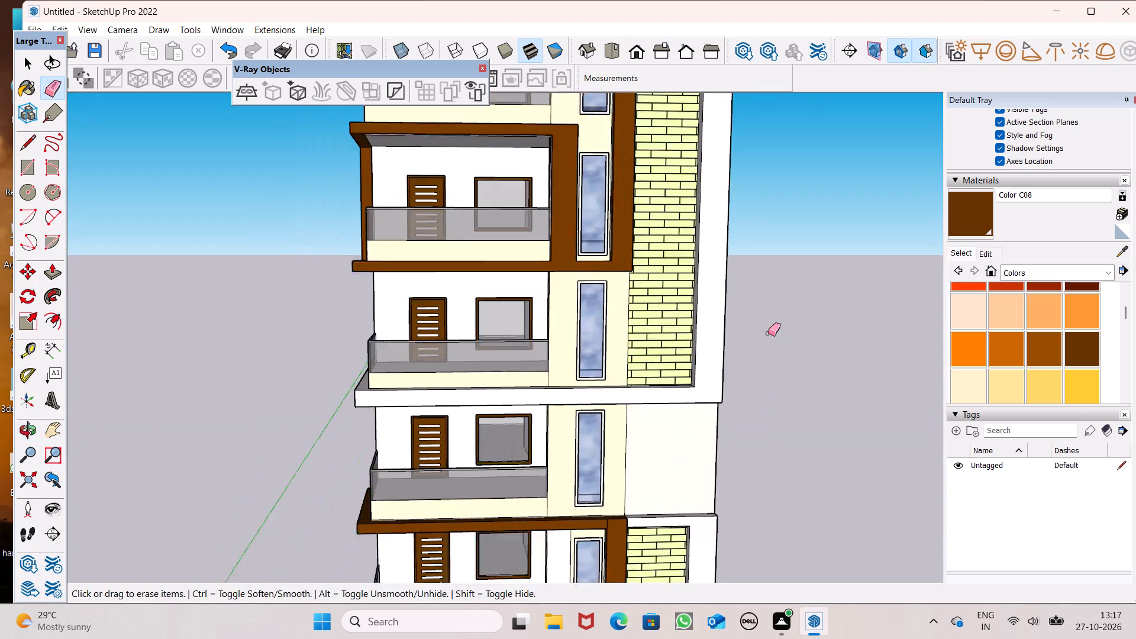
scroll(768, 333, down, 8)
middle_drag(756, 410, 537, 527)
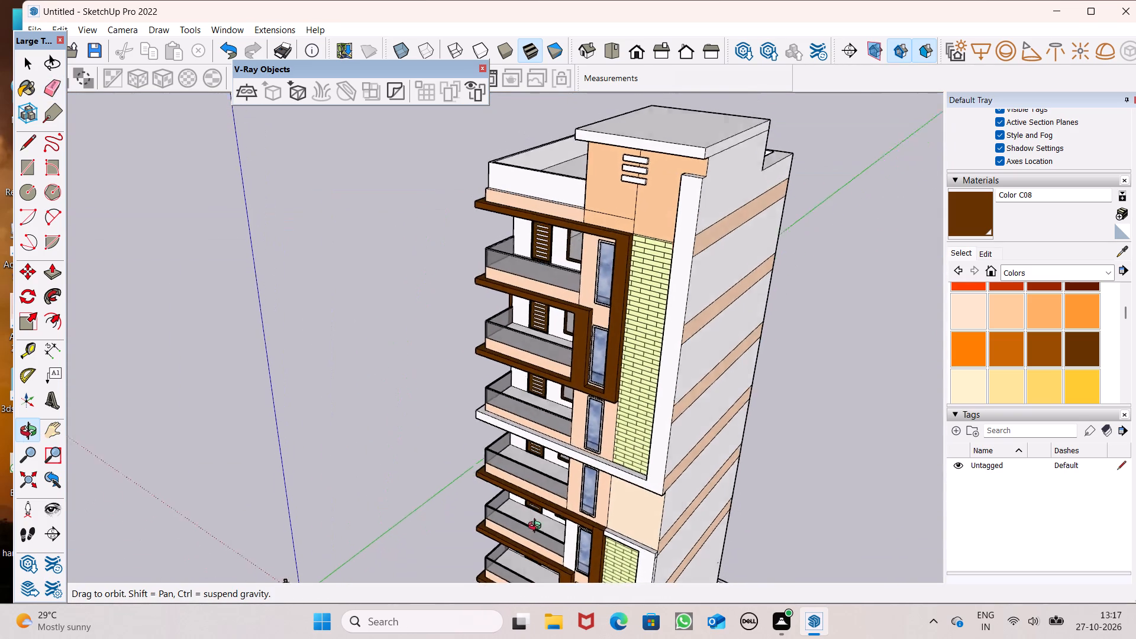
middle_drag(537, 527, 708, 566)
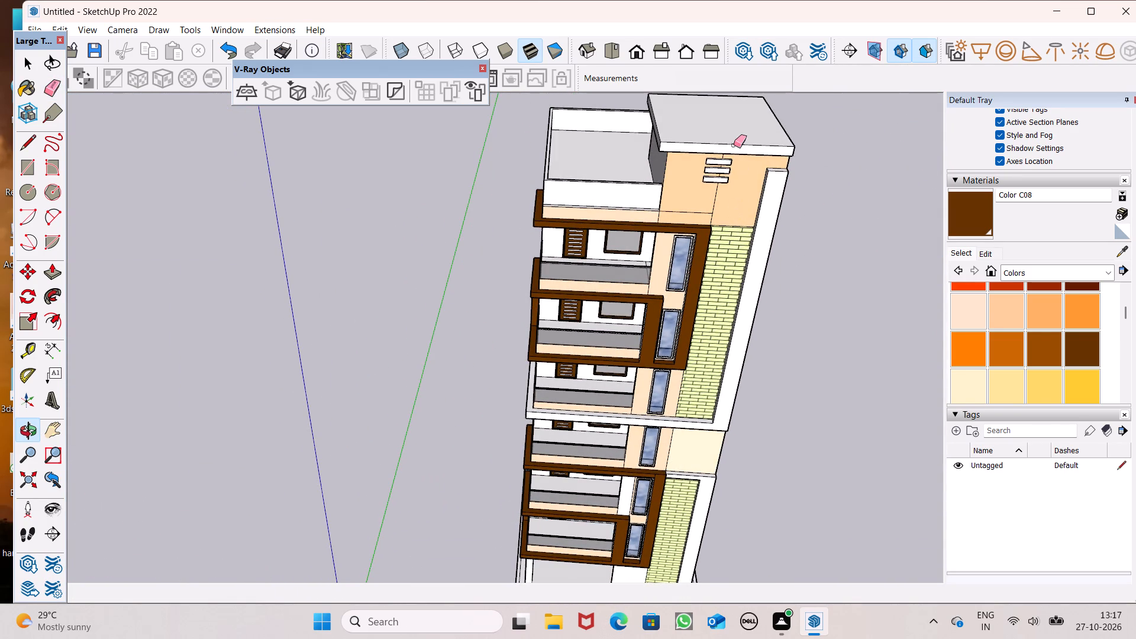
scroll(743, 140, up, 6)
scroll(742, 206, up, 6)
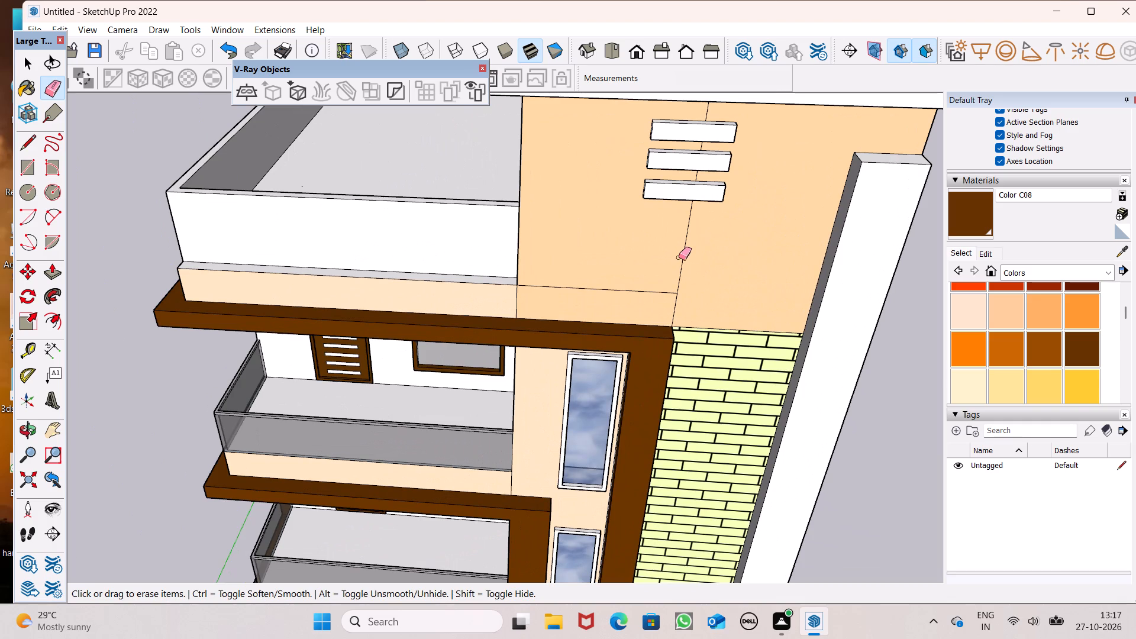
Paint the outer faces of the roof parapet on the front and windowed sides with Color C01.
scroll(615, 224, down, 4)
middle_drag(631, 256, 755, 208)
scroll(698, 308, down, 5)
middle_drag(620, 399, 737, 363)
click(947, 314)
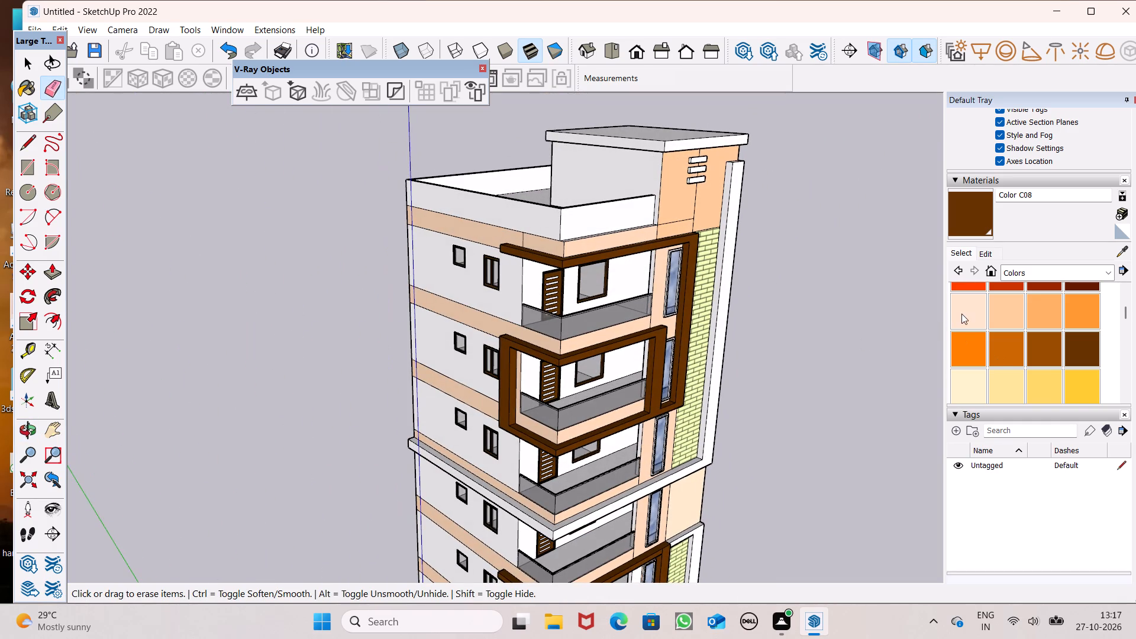
click(962, 313)
scroll(695, 233, up, 7)
click(492, 205)
click(378, 206)
Paint the parapet's top surface and its inner faces along the front and windowed sides with Color C01.
middle_drag(418, 241, 485, 365)
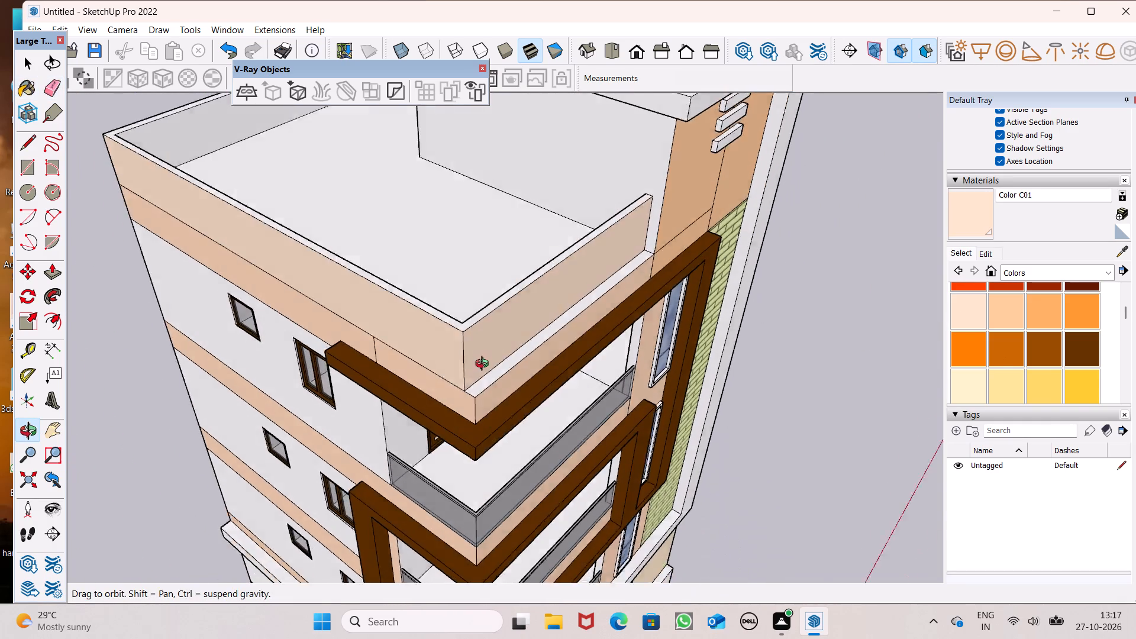
middle_drag(485, 365, 485, 367)
scroll(486, 367, up, 5)
click(462, 333)
scroll(459, 307, up, 1)
middle_drag(459, 308, 480, 531)
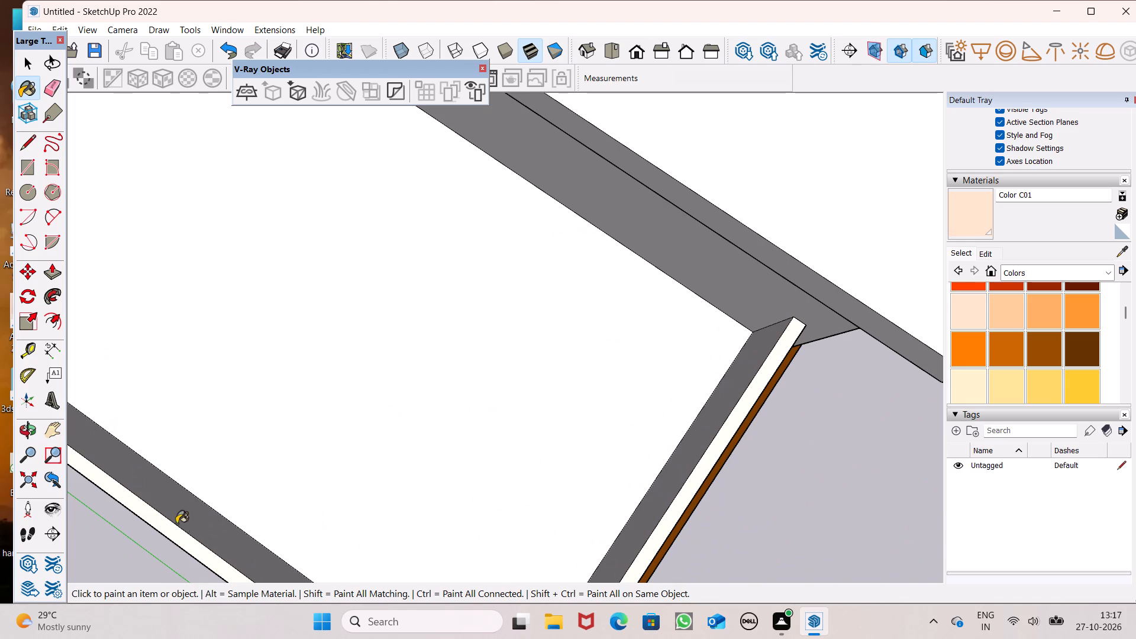
click(186, 498)
click(645, 514)
click(676, 511)
click(151, 527)
Paint the remaining parapet inner faces along the rear and windowless sides with Color C01.
scroll(382, 515, down, 9)
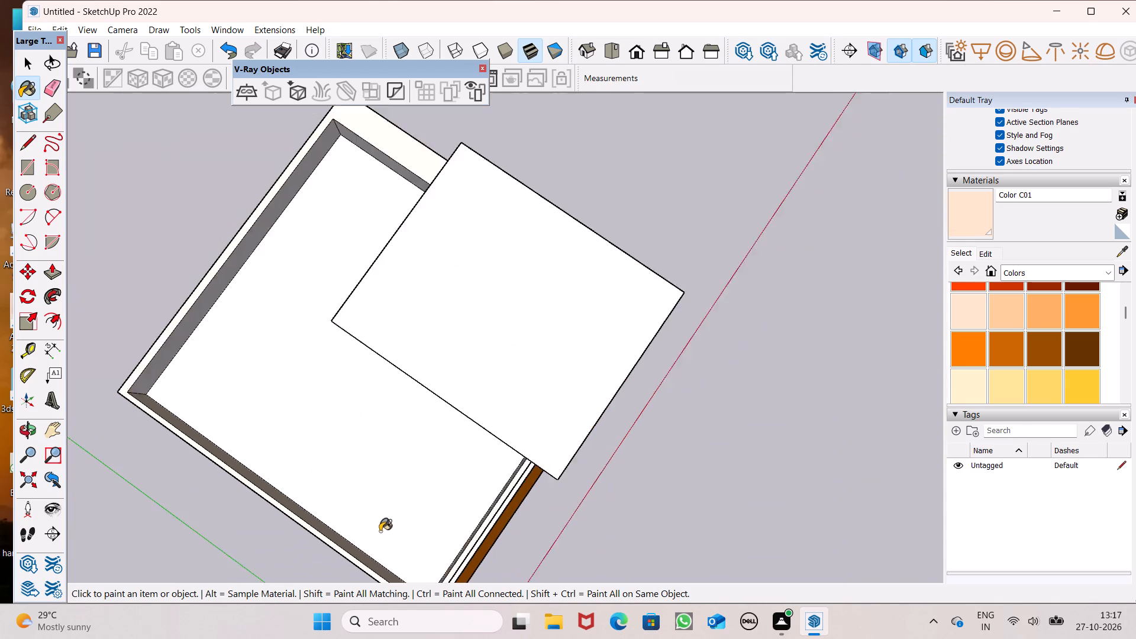
scroll(380, 531, down, 3)
scroll(257, 389, up, 7)
click(208, 308)
click(222, 313)
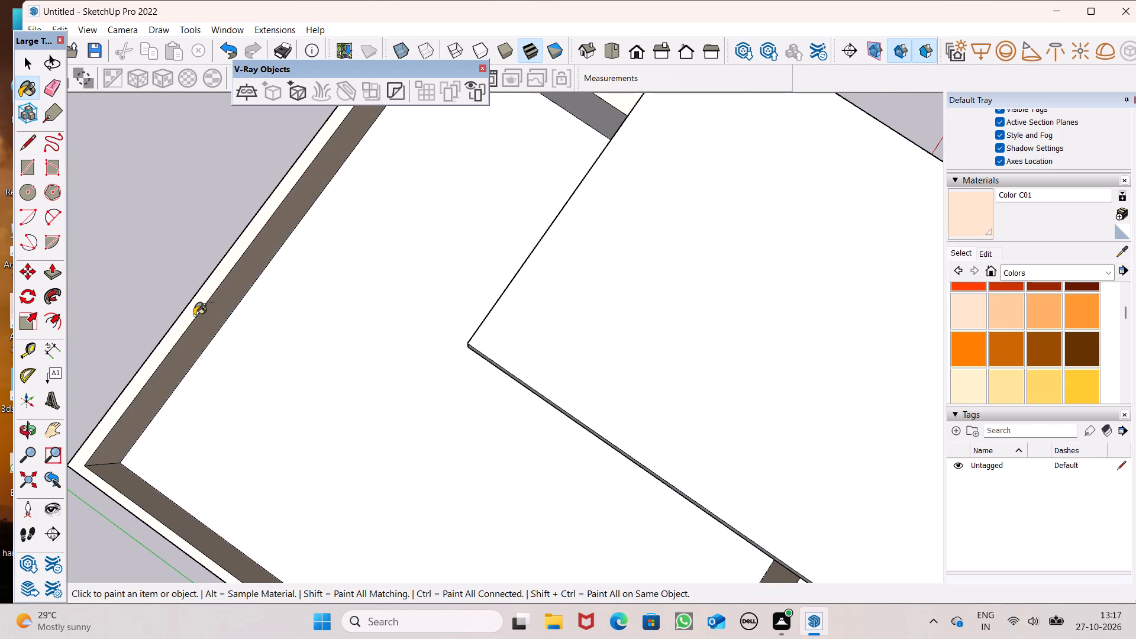
click(194, 315)
click(200, 338)
scroll(388, 402, down, 6)
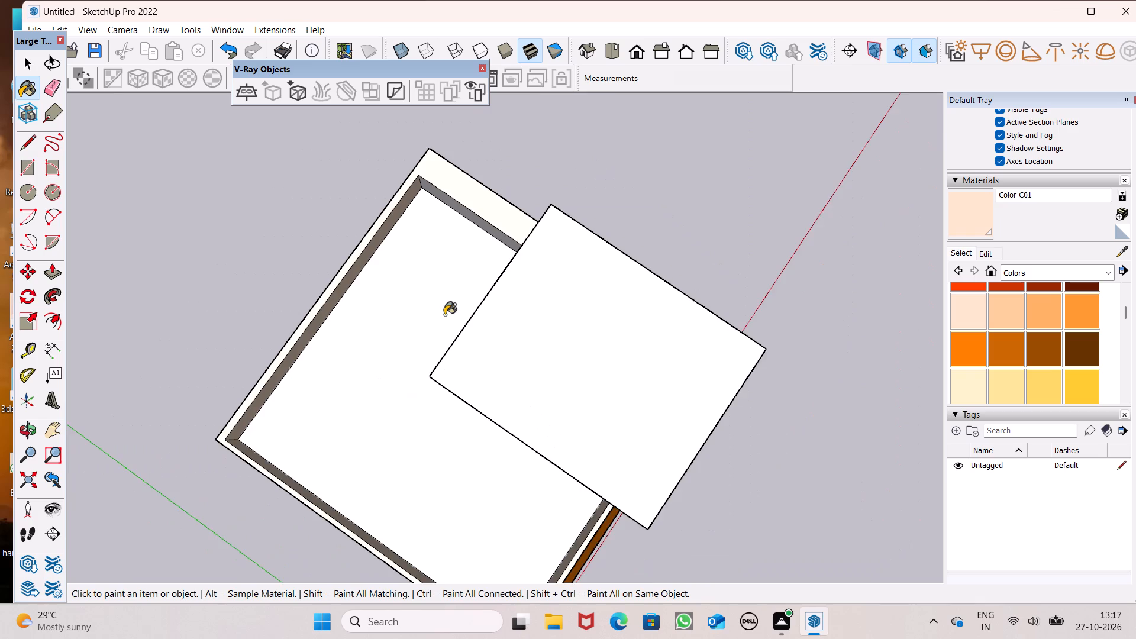
scroll(444, 279, up, 5)
scroll(553, 180, up, 7)
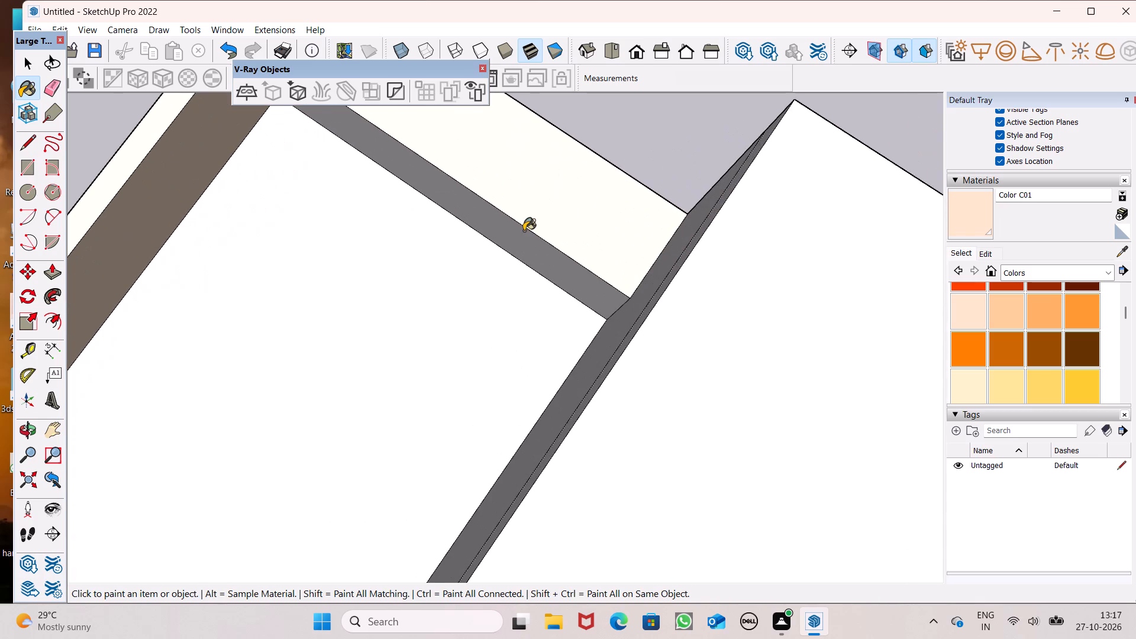
click(523, 231)
Paint the outer parapet faces on the rear and windowless sides of the building with Color C01.
middle_drag(305, 302, 716, 162)
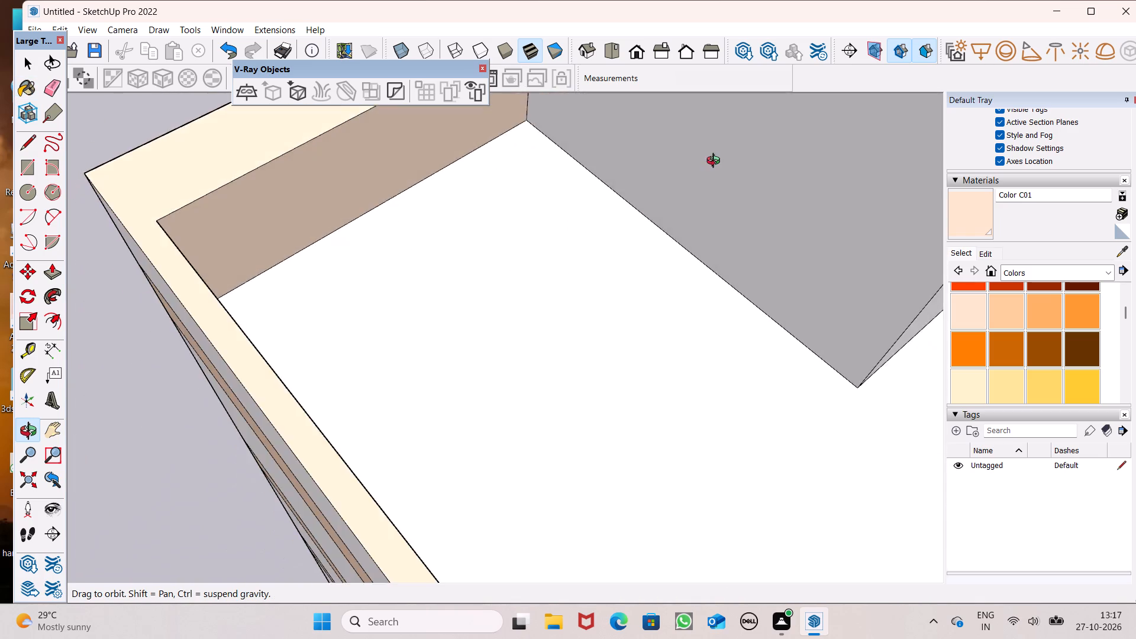
middle_drag(716, 162, 810, 87)
scroll(810, 87, up, 1)
click(437, 340)
middle_drag(283, 322, 754, 319)
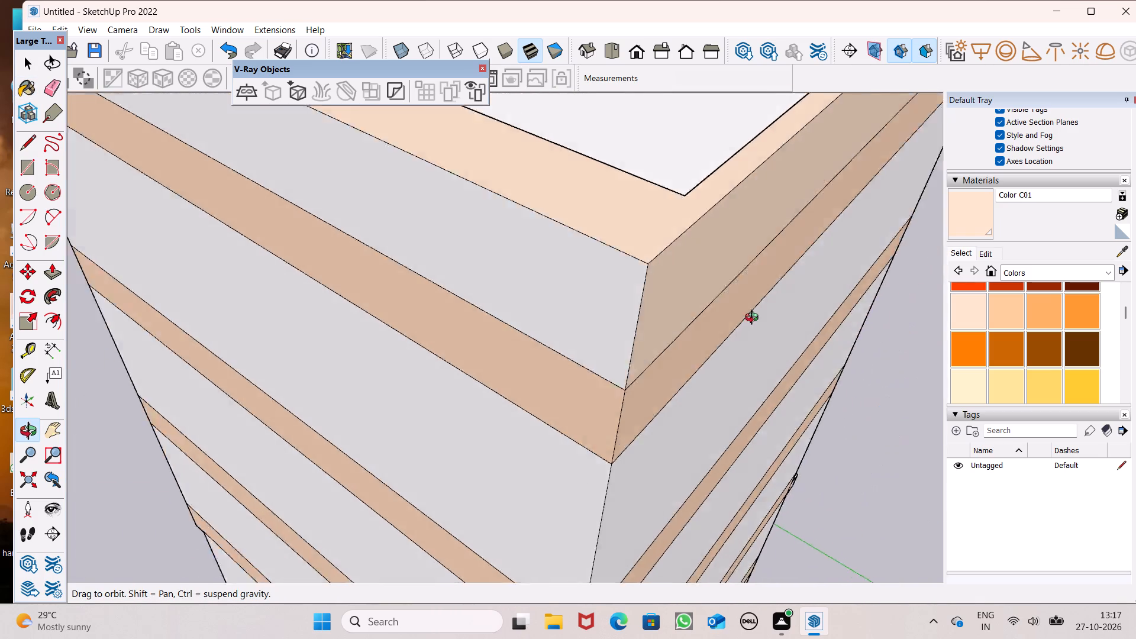
middle_drag(754, 319, 769, 312)
click(619, 269)
Paint the stair block walls that face the roof terrace with Color C01.
scroll(422, 249, down, 7)
scroll(480, 291, down, 4)
scroll(586, 280, up, 1)
middle_drag(586, 279, 0, 304)
scroll(525, 427, down, 7)
scroll(480, 298, up, 7)
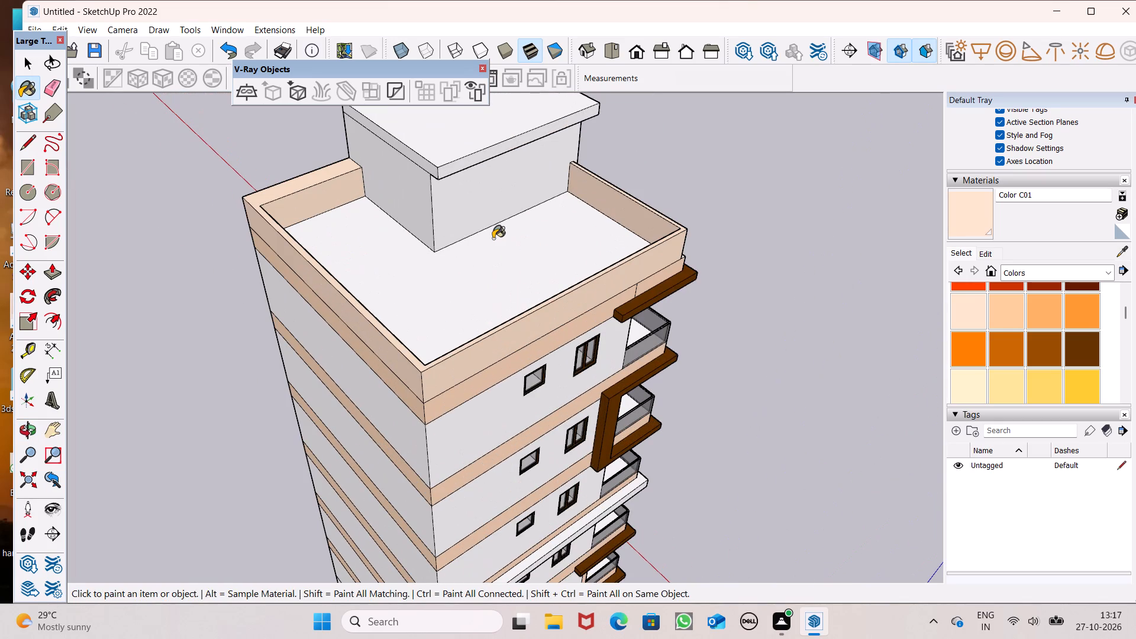
scroll(512, 250, up, 5)
click(477, 195)
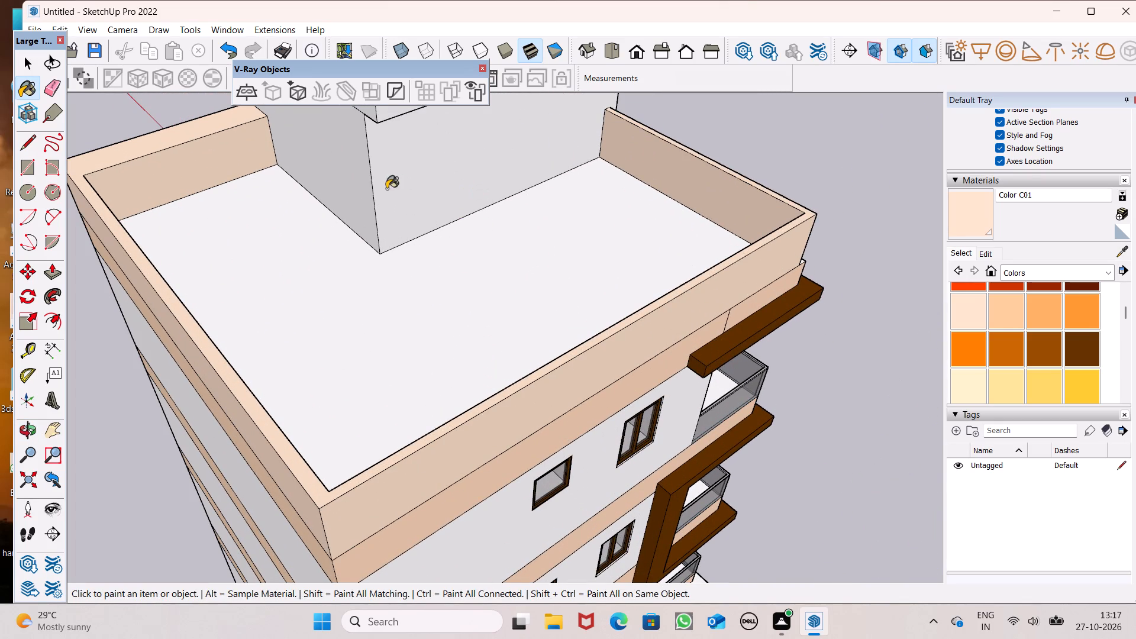
click(386, 189)
click(347, 179)
Apply Color C01 to the uppermost wall section on the building's windowless side.
middle_drag(416, 246, 0, 250)
scroll(0, 250, up, 1)
middle_drag(431, 234, 338, 248)
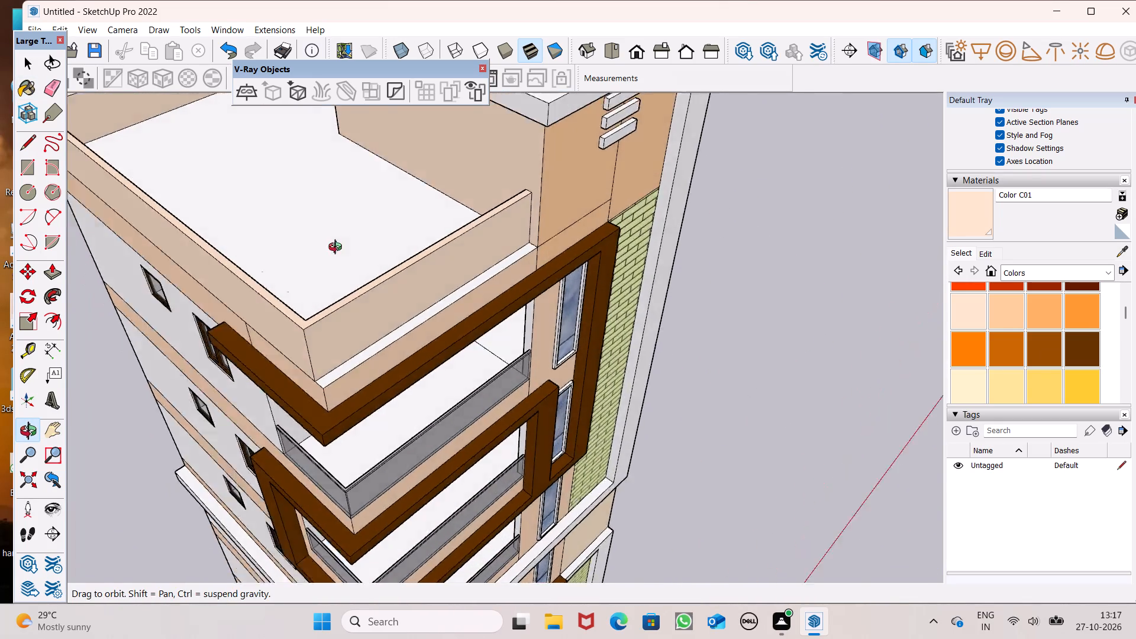
middle_drag(338, 248, 45, 251)
middle_drag(533, 235, 271, 182)
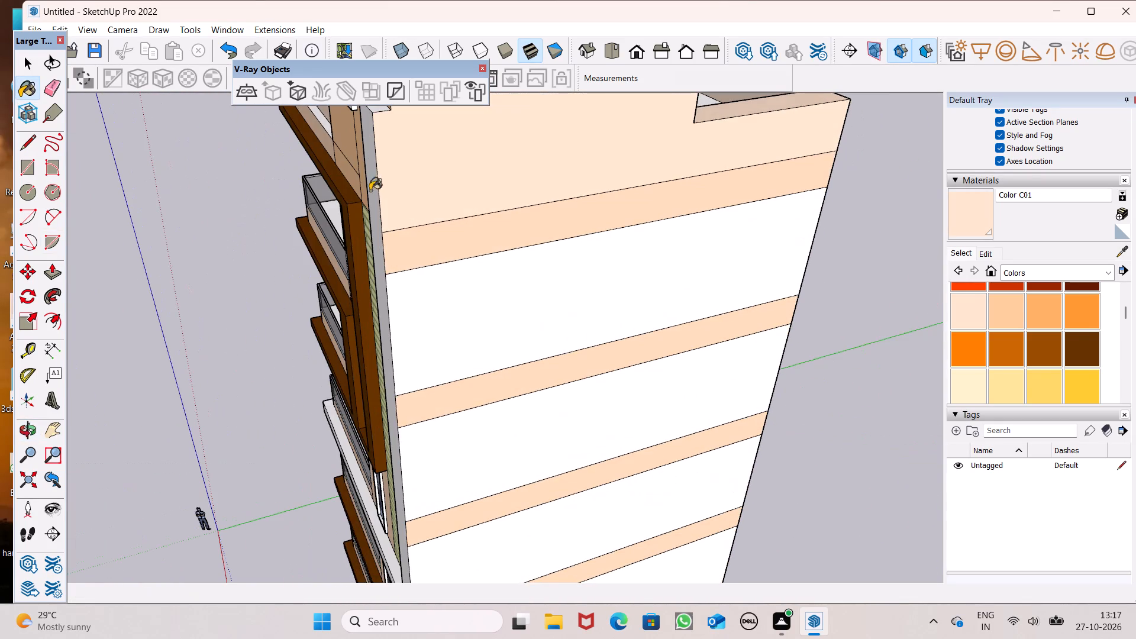
click(401, 182)
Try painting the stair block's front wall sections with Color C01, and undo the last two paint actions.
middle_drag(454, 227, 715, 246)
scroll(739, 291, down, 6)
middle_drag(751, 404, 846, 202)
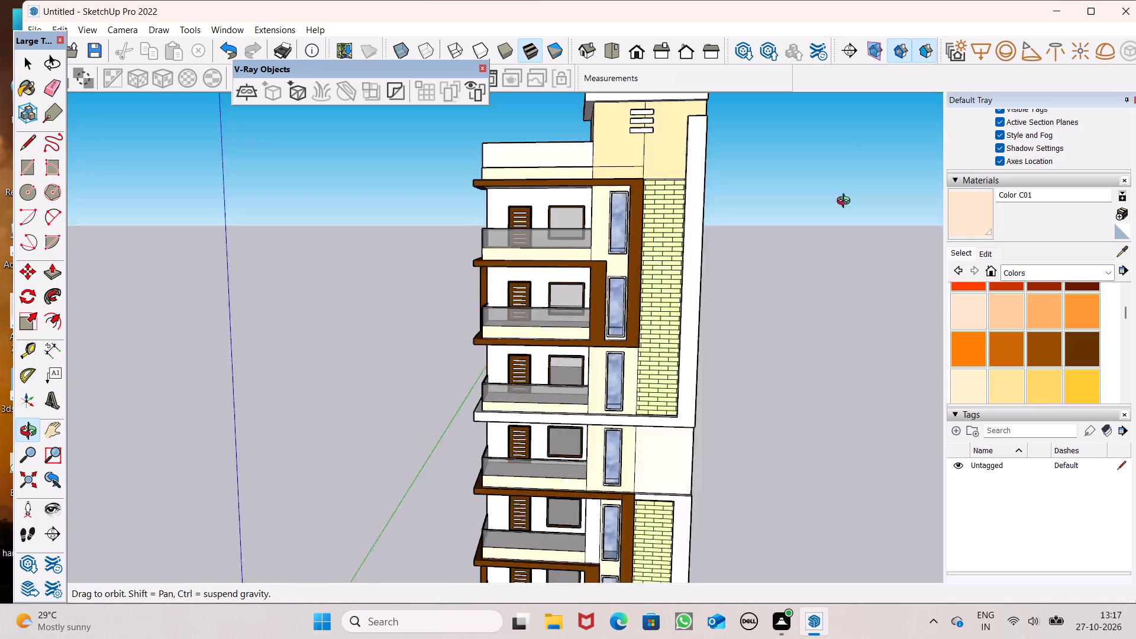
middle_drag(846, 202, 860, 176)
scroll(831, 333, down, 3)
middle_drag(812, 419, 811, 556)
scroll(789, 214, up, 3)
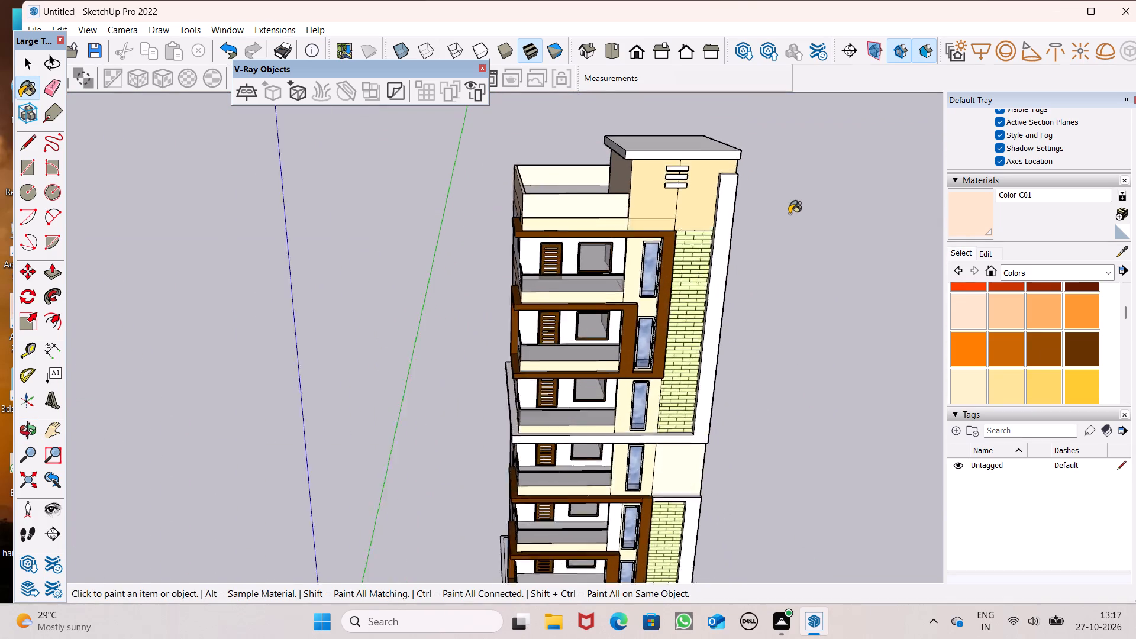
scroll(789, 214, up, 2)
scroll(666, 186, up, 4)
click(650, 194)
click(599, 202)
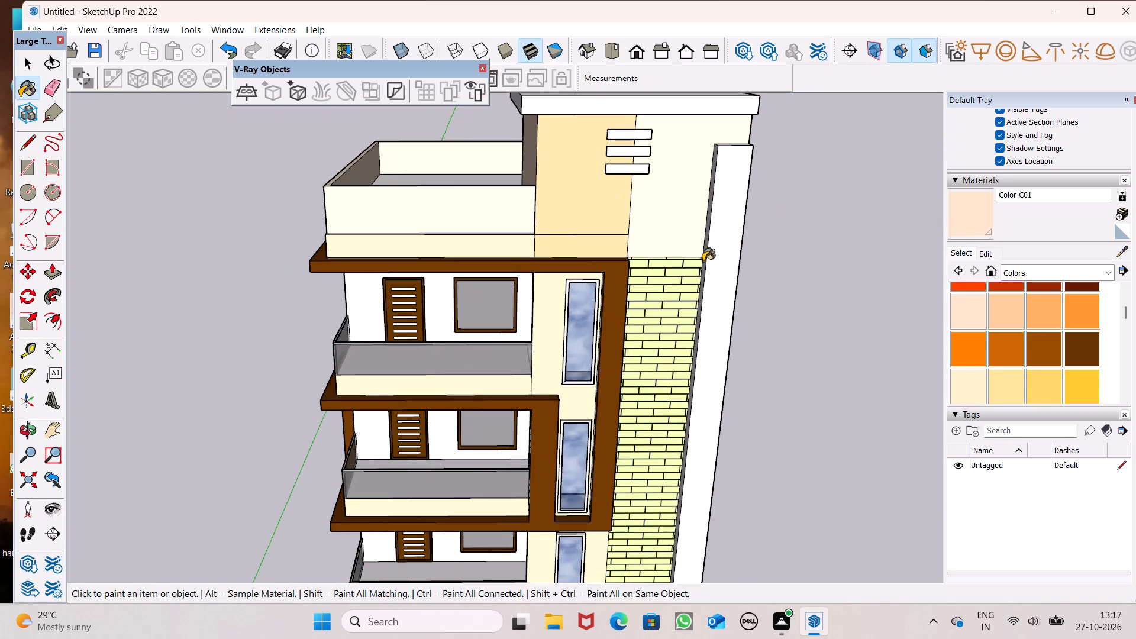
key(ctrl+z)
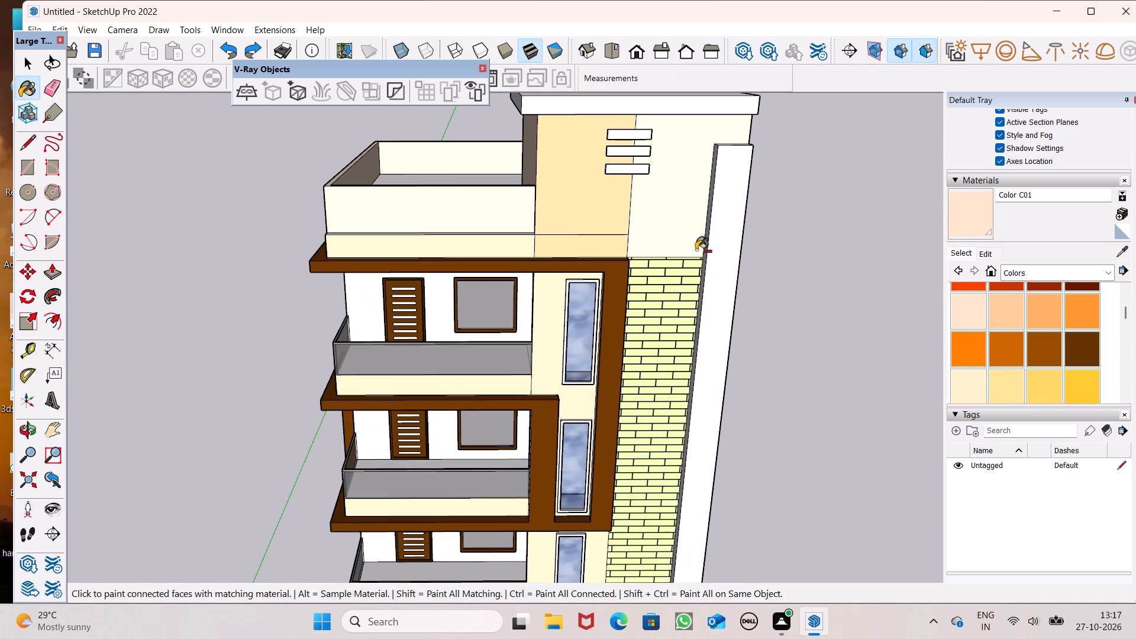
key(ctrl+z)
Paint the stair block's front wall section above the brick cladding with Color C01.
click(680, 226)
Examine the whole building from the front, above and the windowed side for surfaces still unpainted.
scroll(668, 141, down, 2)
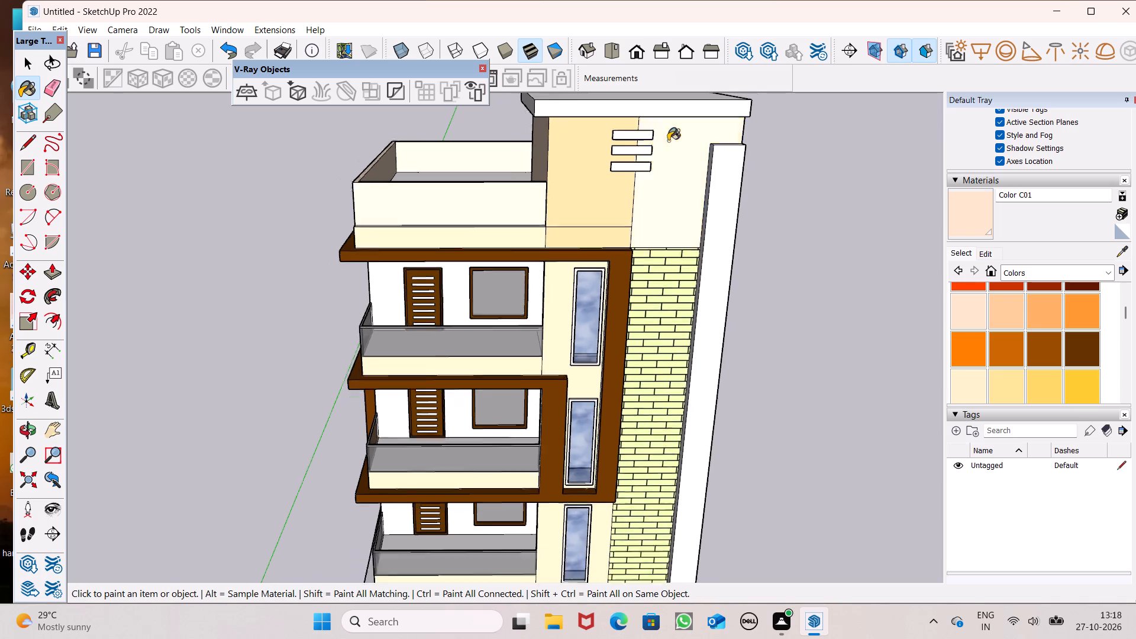
scroll(668, 141, down, 3)
middle_drag(780, 382, 775, 355)
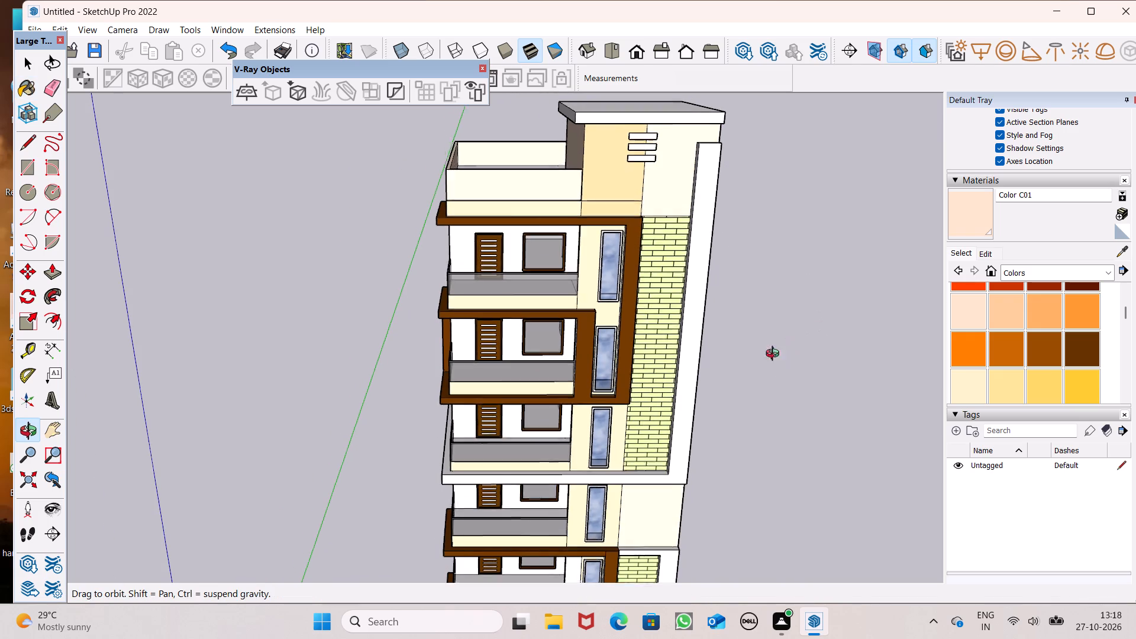
middle_drag(775, 355, 754, 331)
key(space)
scroll(765, 247, down, 4)
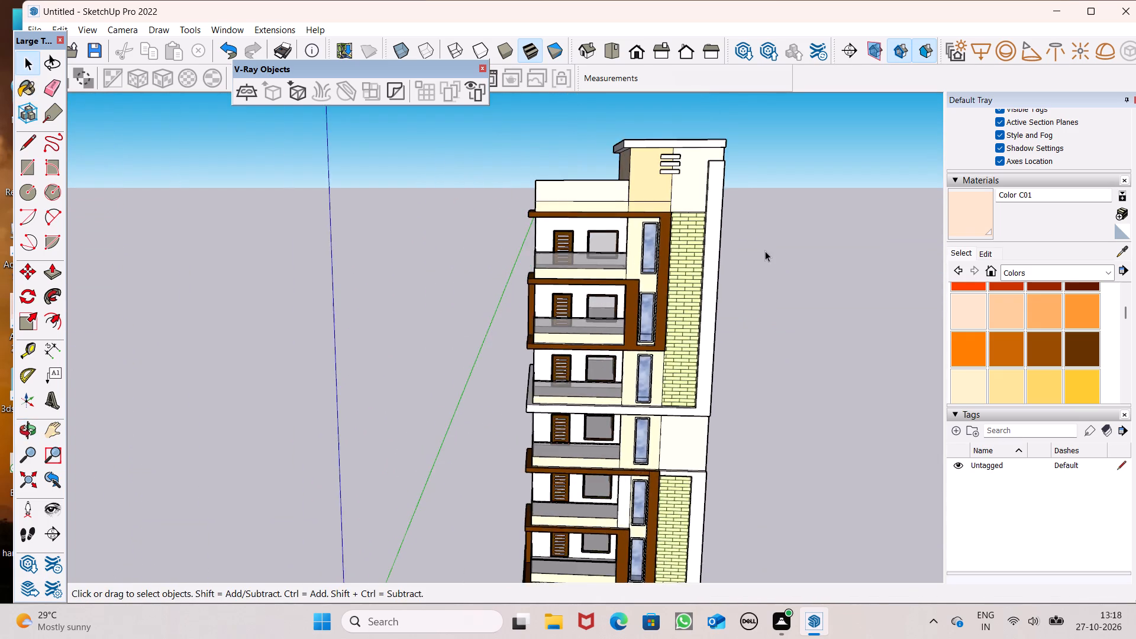
middle_drag(764, 280, 781, 440)
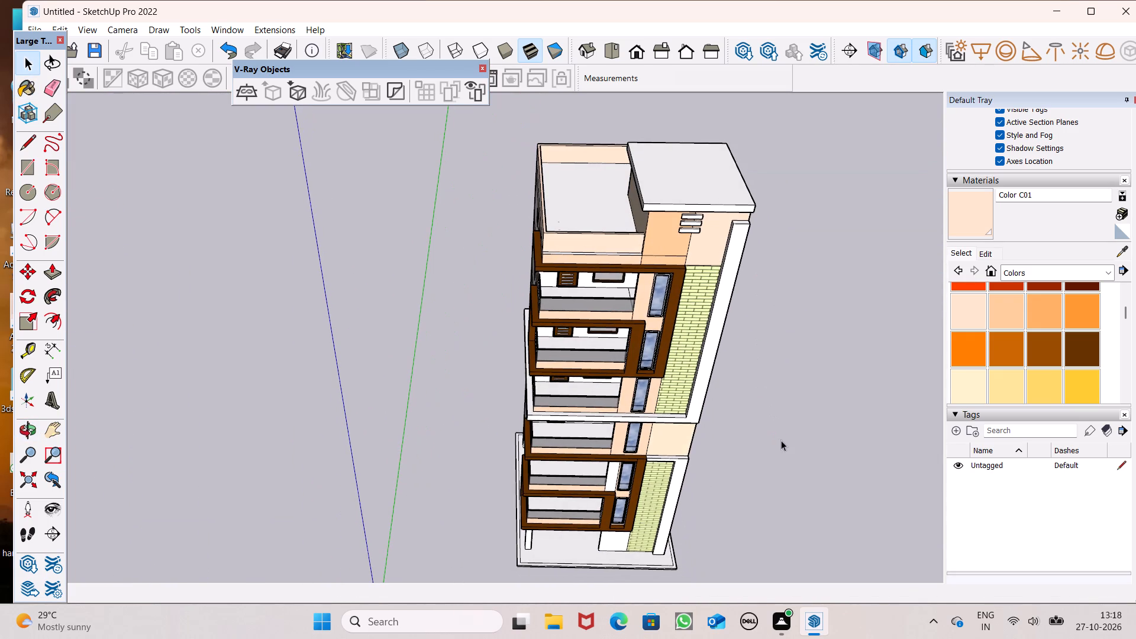
scroll(766, 477, down, 3)
middle_drag(770, 530, 830, 388)
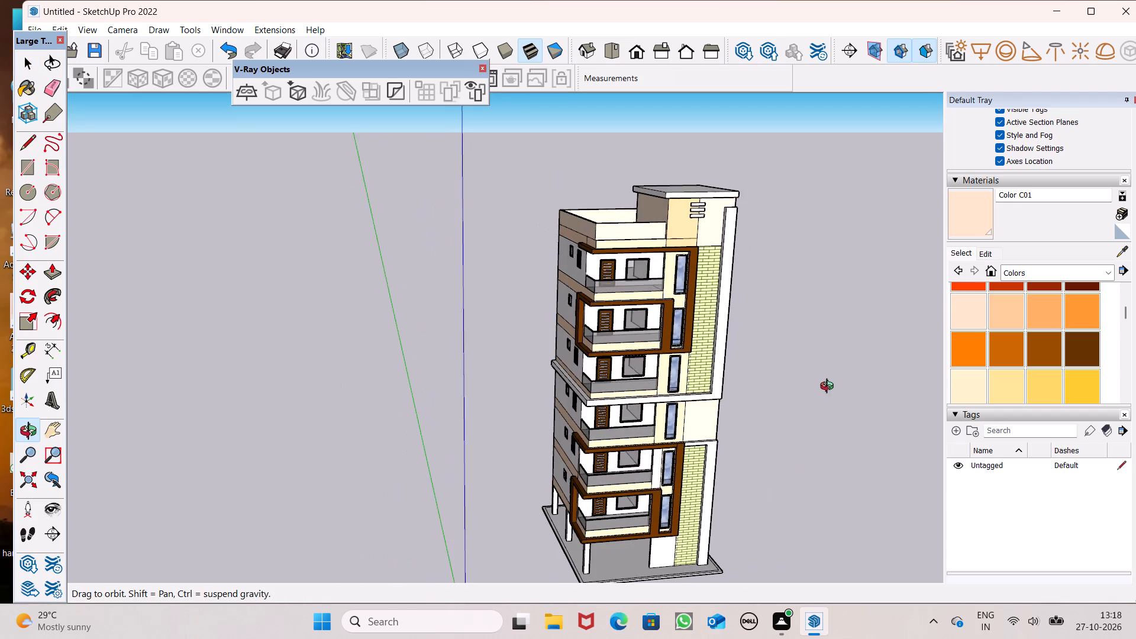
middle_drag(830, 388, 832, 385)
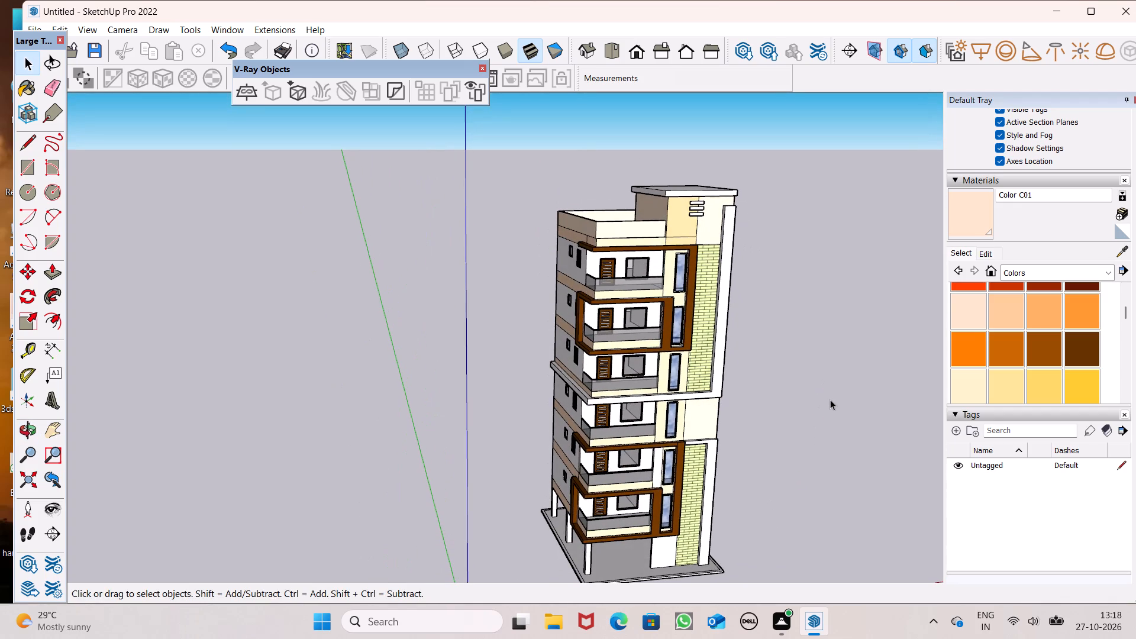
scroll(731, 367, down, 3)
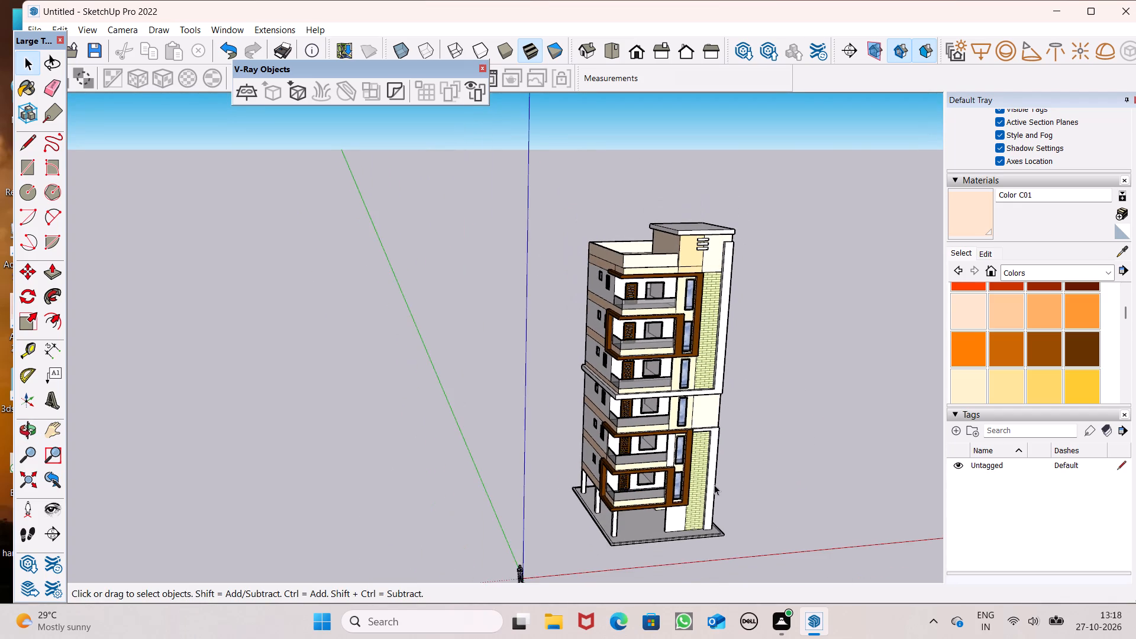
middle_drag(709, 495, 754, 469)
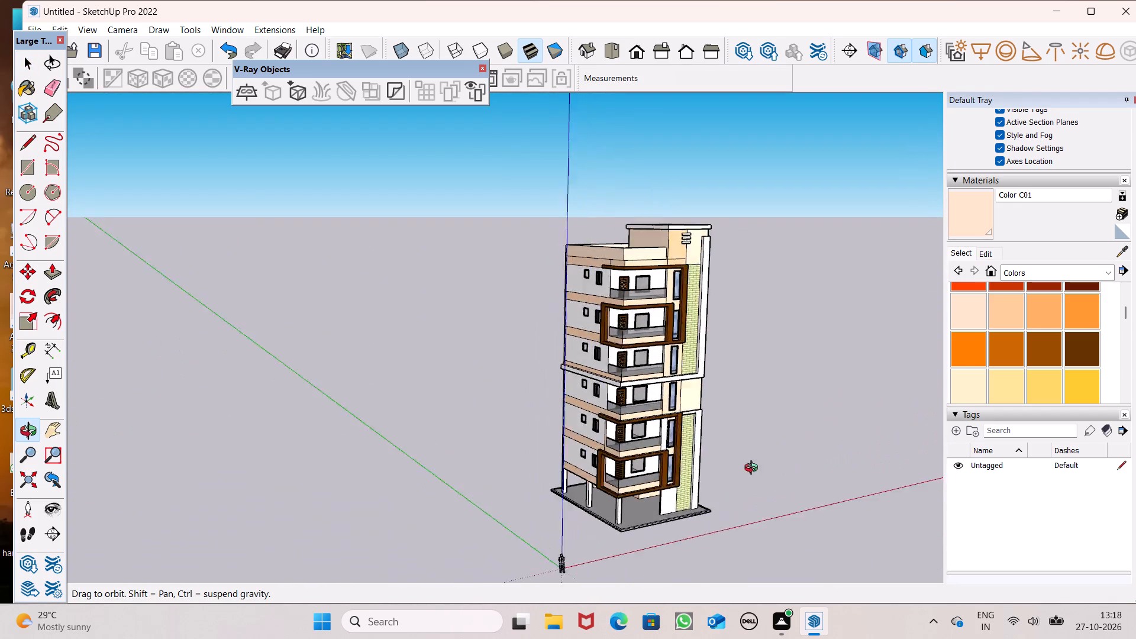
middle_drag(754, 469, 680, 469)
Paint the front and side faces of the ground-floor wall beside the brick cladding with Color C01.
scroll(679, 470, up, 1)
click(975, 211)
scroll(692, 621, up, 6)
click(680, 535)
scroll(759, 601, up, 7)
scroll(686, 524, up, 5)
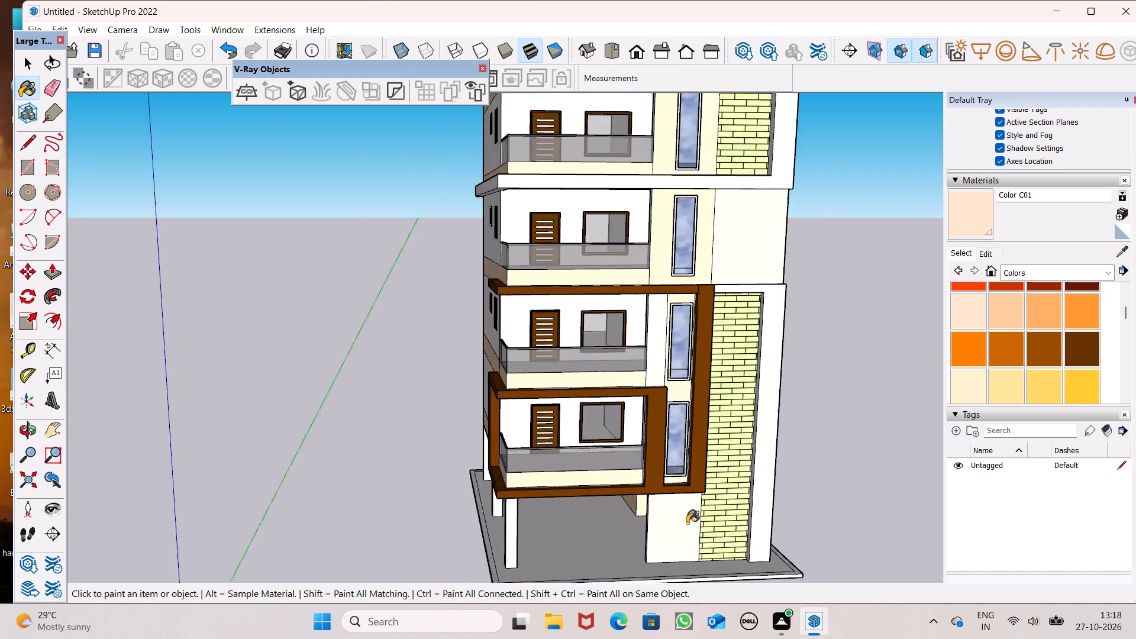
scroll(687, 523, up, 11)
click(671, 500)
middle_drag(672, 479, 537, 453)
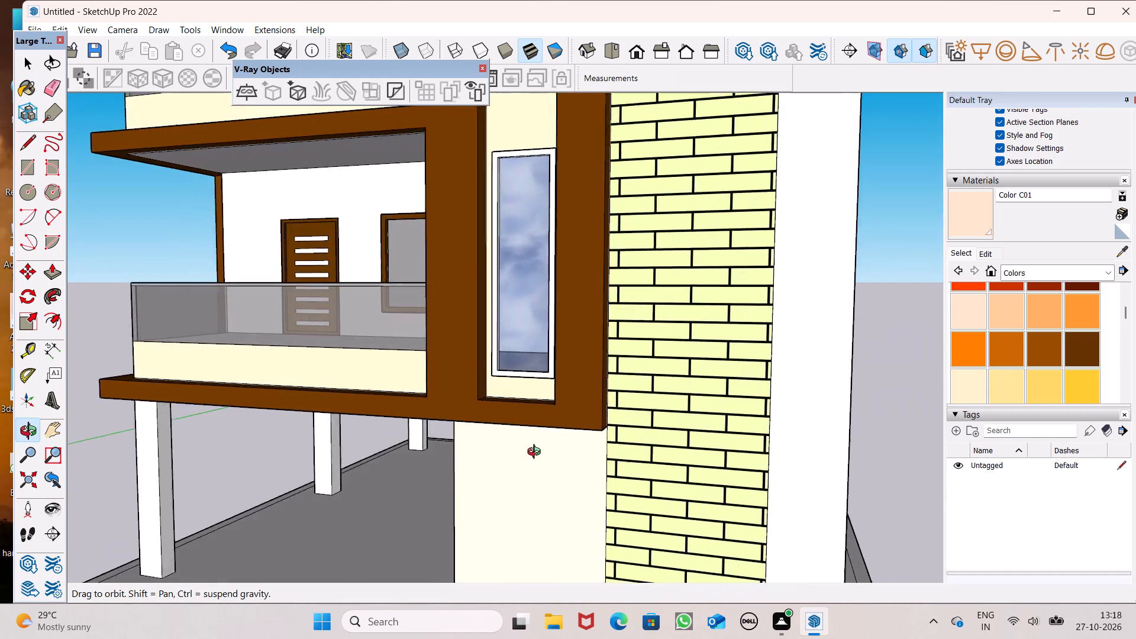
middle_drag(537, 453, 790, 323)
scroll(732, 366, down, 1)
scroll(698, 412, up, 3)
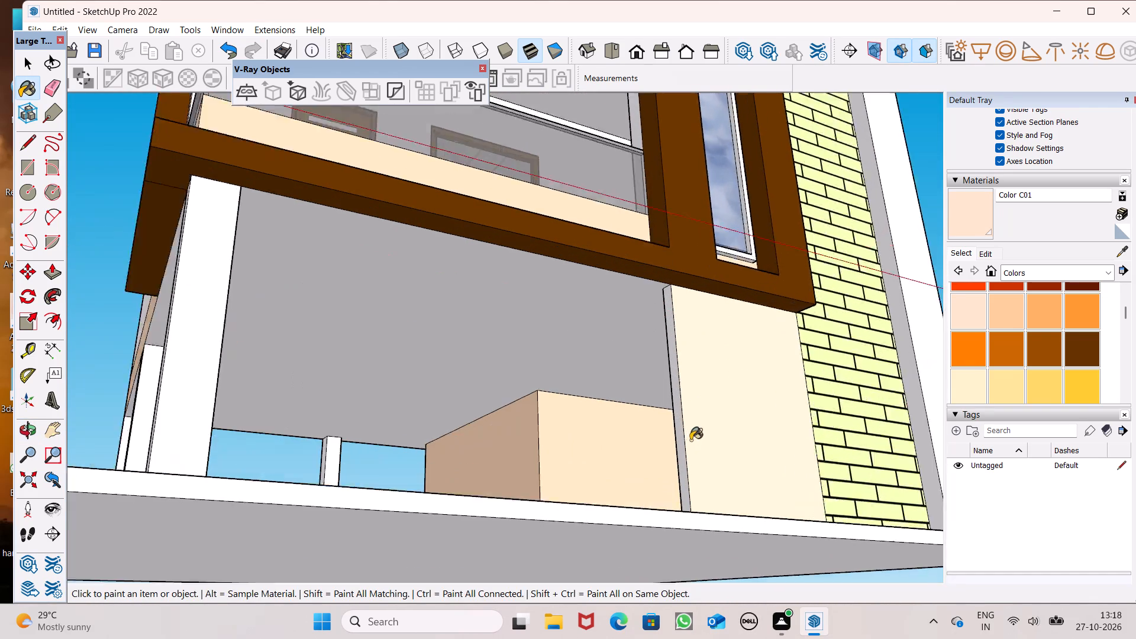
scroll(690, 440, up, 4)
click(675, 453)
Paint the side walls at the window-column end of the two lowest balconies with Color C01.
scroll(702, 475, down, 7)
middle_drag(711, 470, 769, 634)
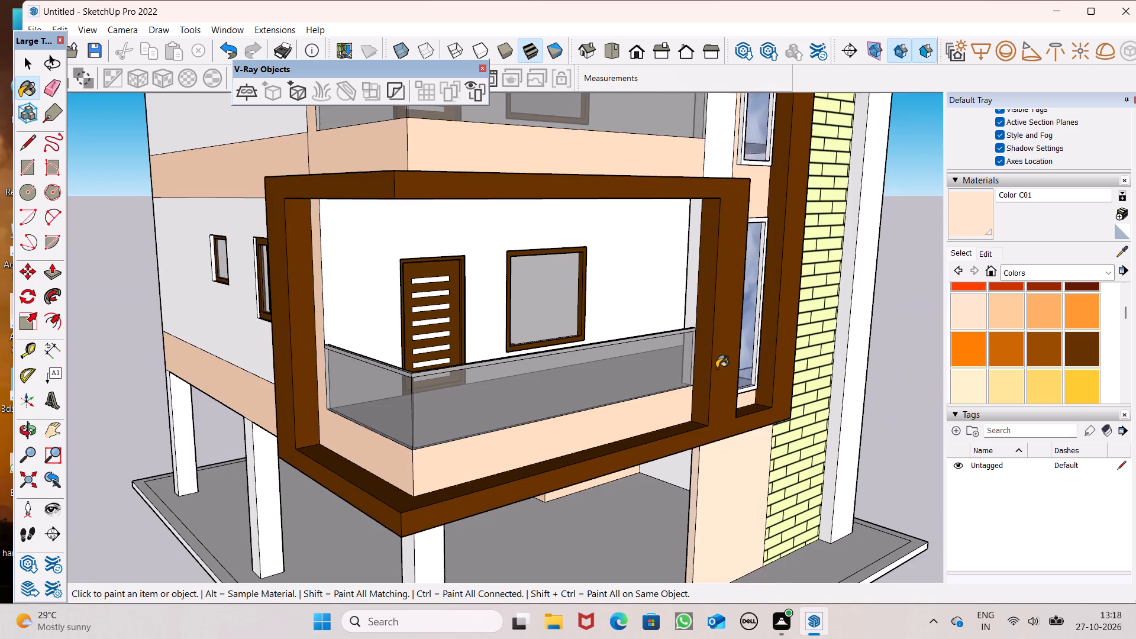
scroll(696, 302, up, 6)
click(692, 267)
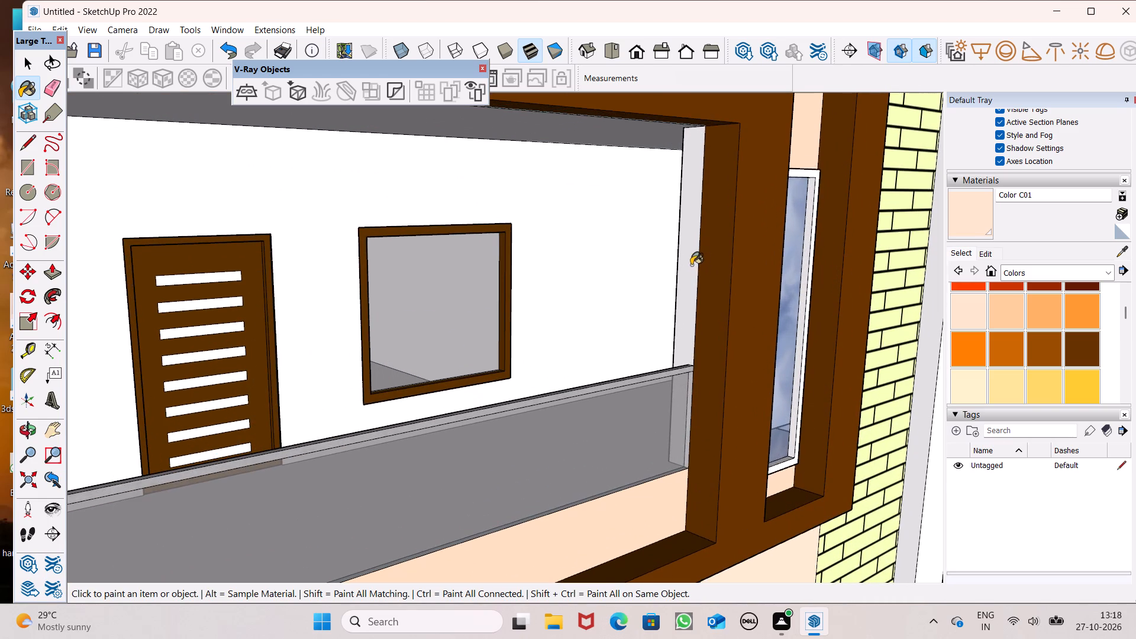
scroll(704, 299, down, 5)
middle_drag(704, 312, 685, 440)
scroll(686, 439, up, 1)
click(753, 211)
scroll(703, 340, down, 6)
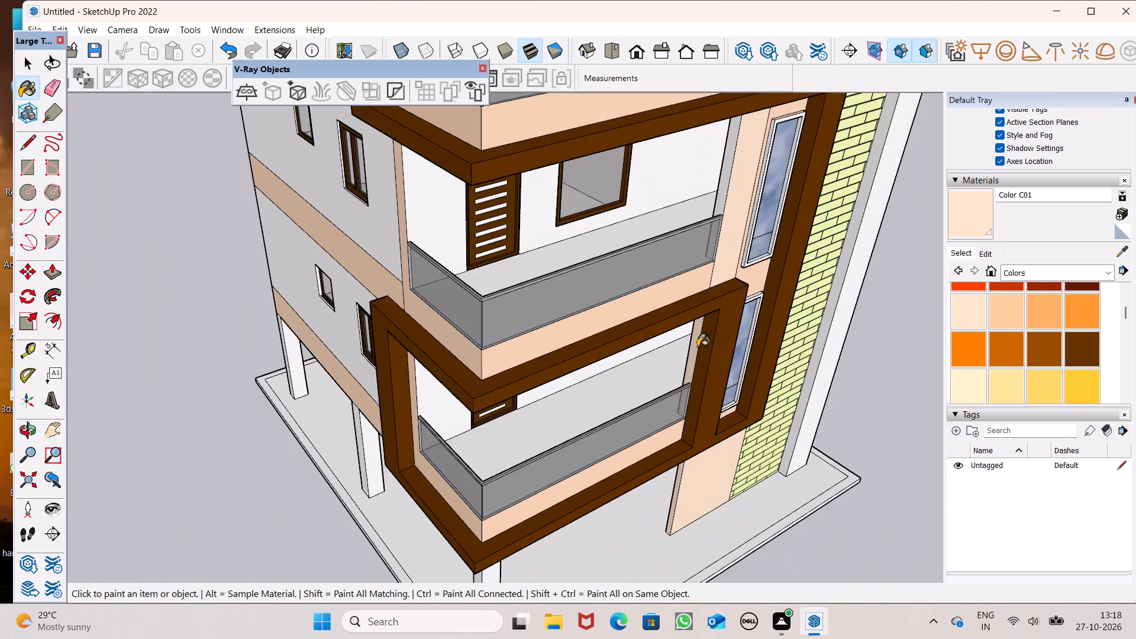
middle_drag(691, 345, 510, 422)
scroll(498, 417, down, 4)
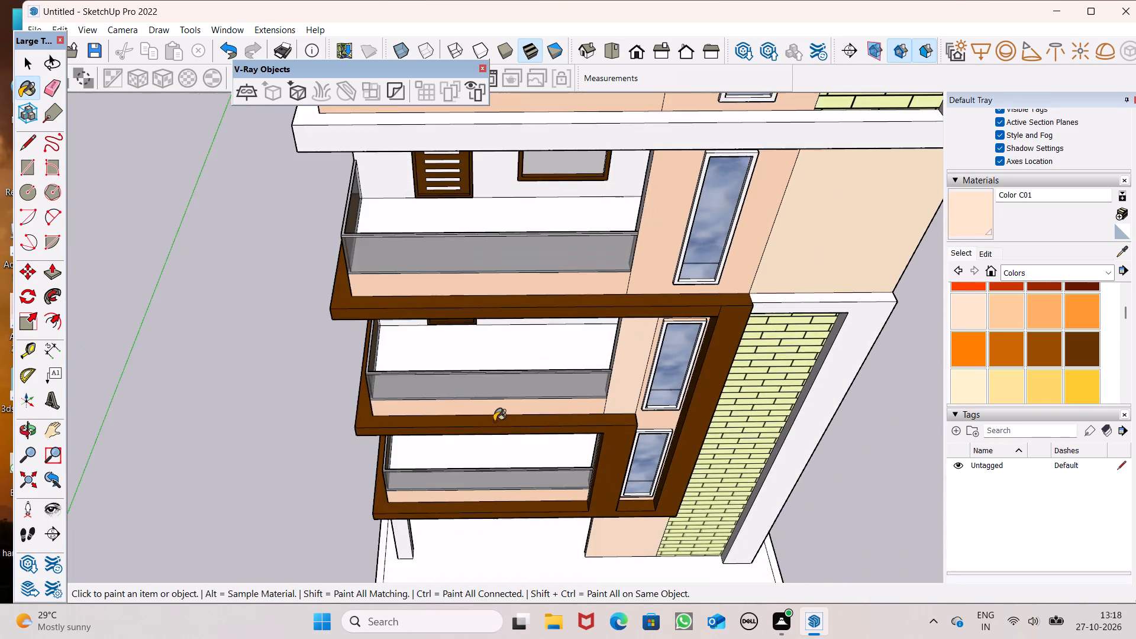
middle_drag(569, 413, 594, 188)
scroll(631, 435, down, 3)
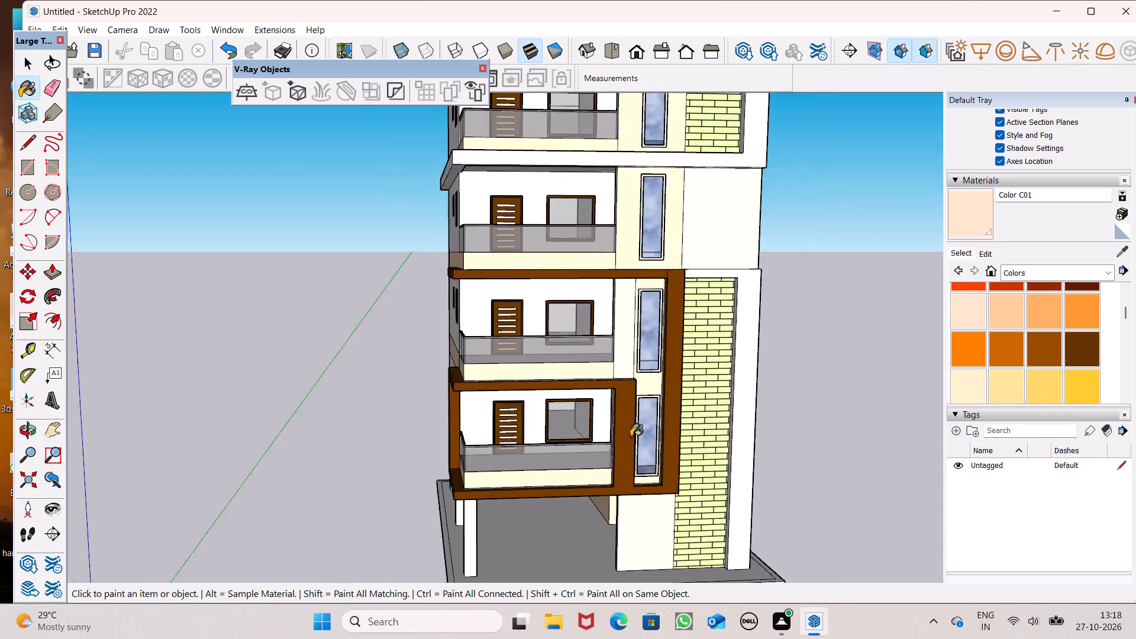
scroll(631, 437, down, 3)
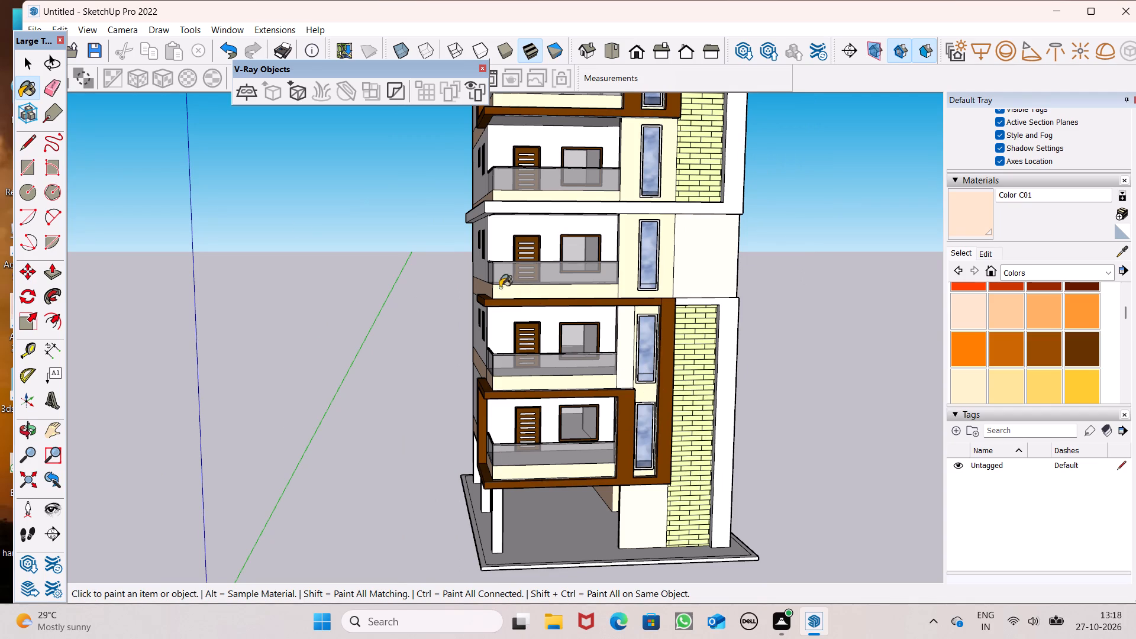
Erase the vertical seam edges between the parapet fronts of the second and third lowest balconies and the window-column wall.
click(54, 95)
scroll(382, 240, up, 5)
scroll(780, 427, up, 2)
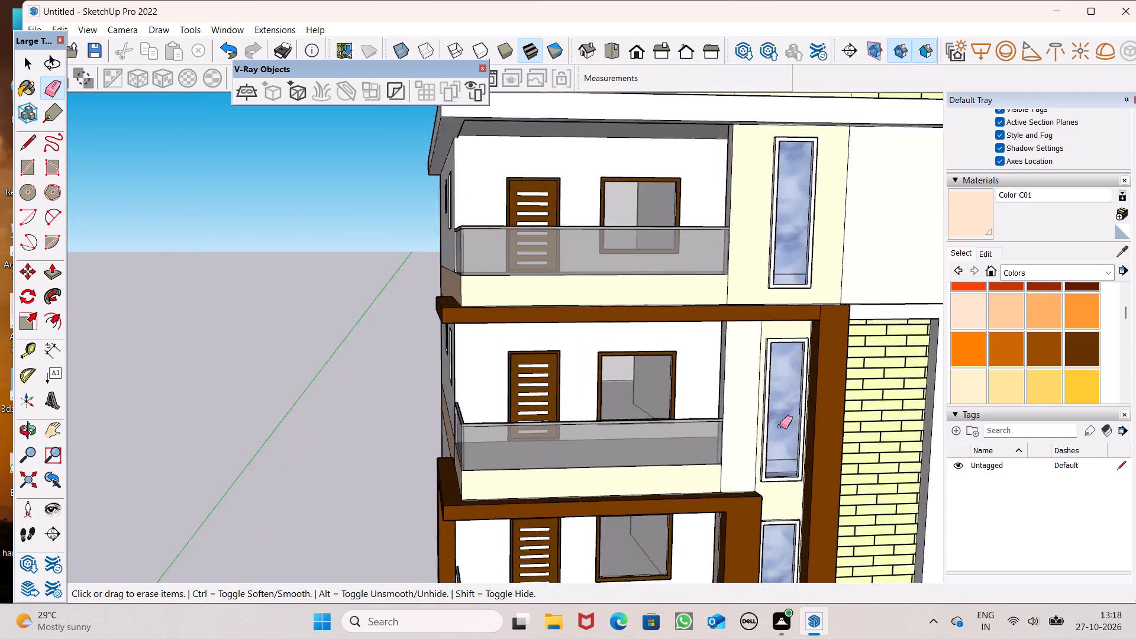
scroll(780, 426, up, 4)
drag(742, 282, 788, 292)
scroll(542, 389, down, 5)
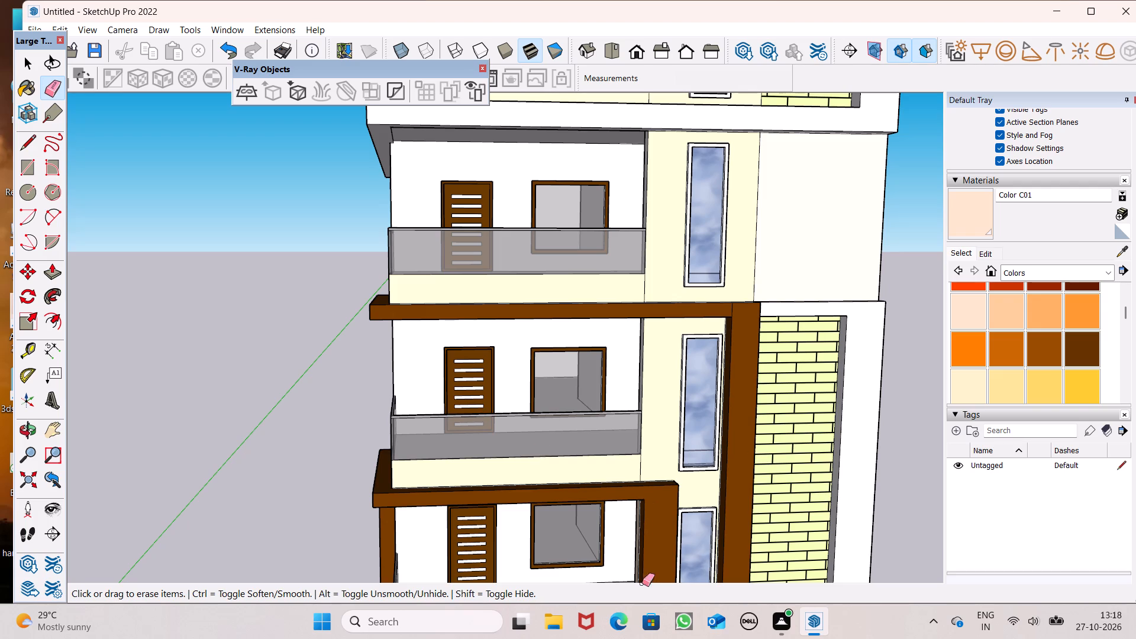
scroll(643, 435, up, 4)
click(622, 467)
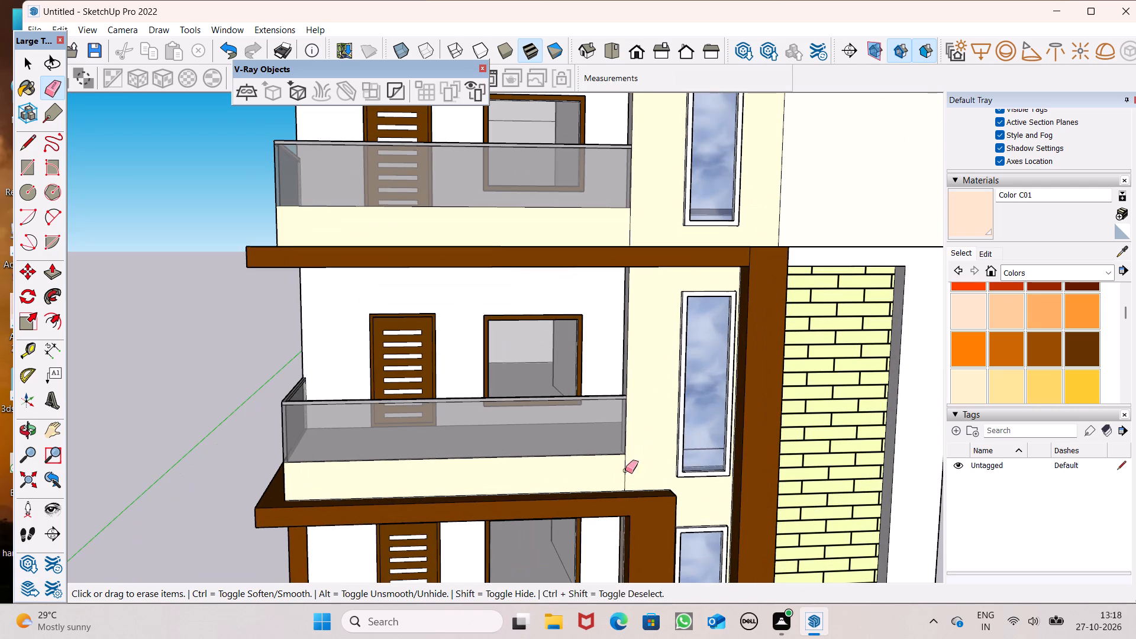
drag(635, 228, 624, 231)
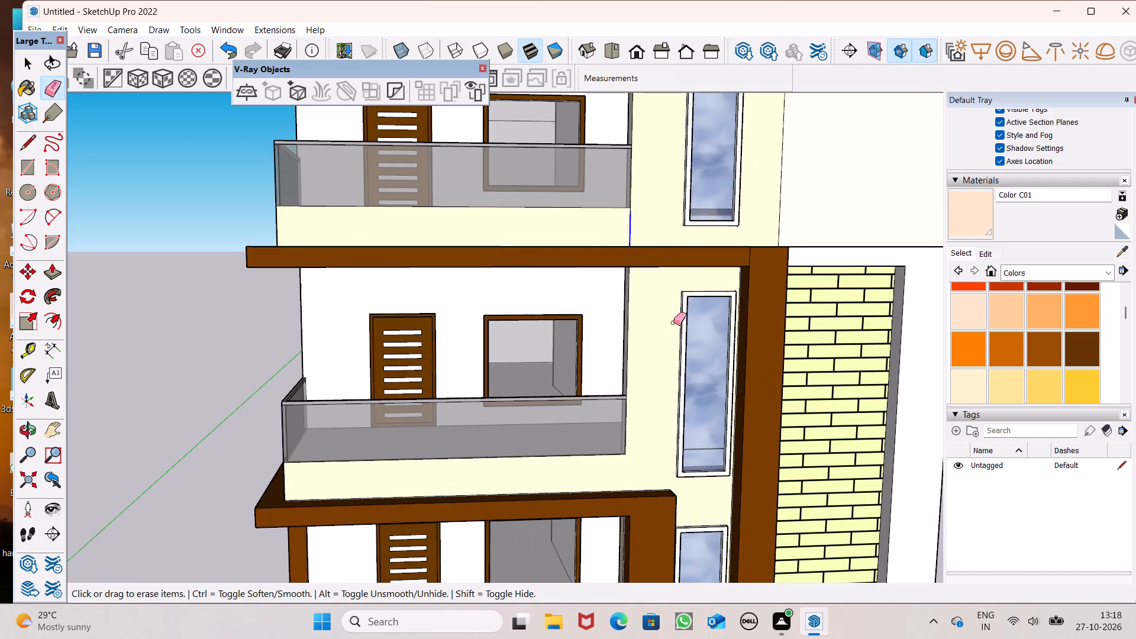
Examine the whole building from above, from low down and from the window side.
scroll(643, 449, down, 7)
scroll(634, 506, down, 3)
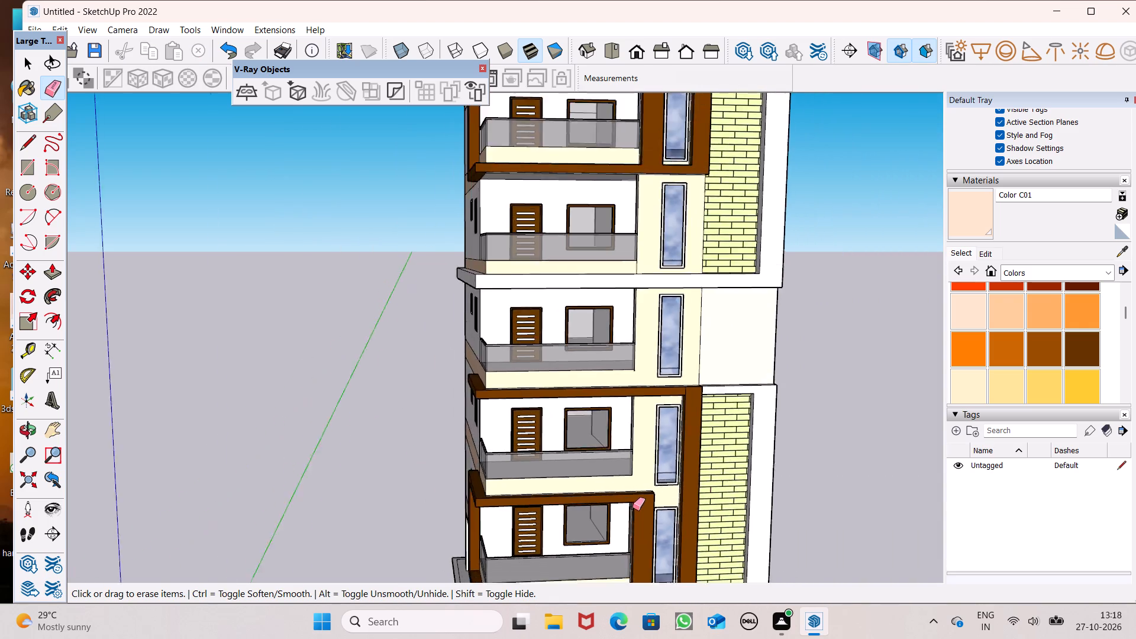
scroll(632, 508, down, 3)
middle_drag(644, 501, 598, 599)
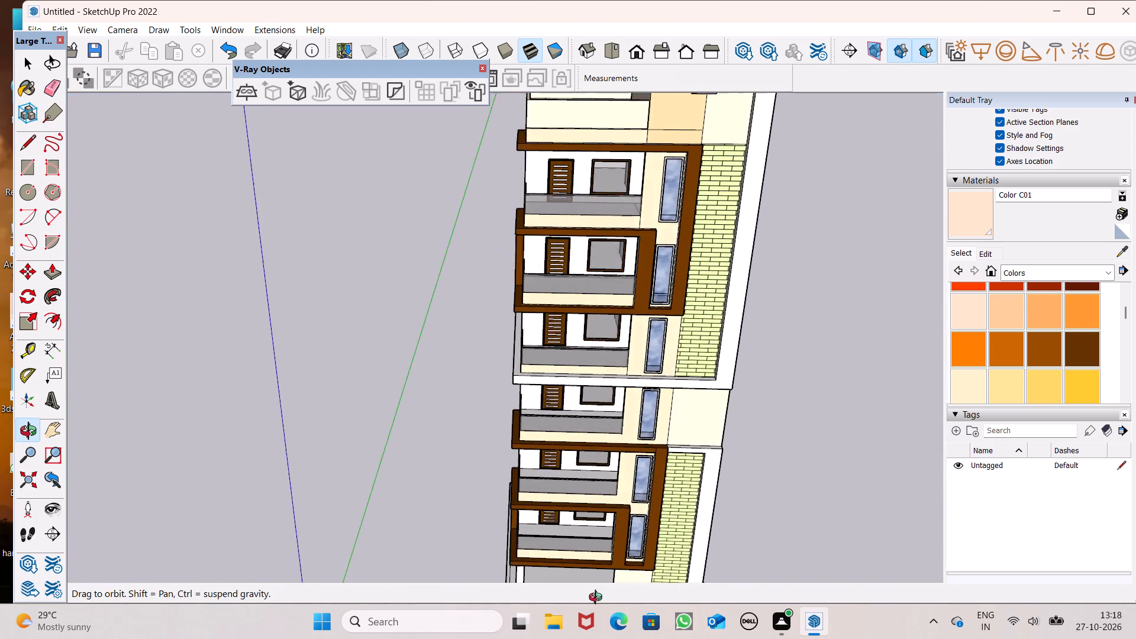
middle_drag(598, 599, 596, 598)
scroll(577, 403, down, 5)
middle_drag(572, 454, 612, 234)
scroll(579, 380, down, 4)
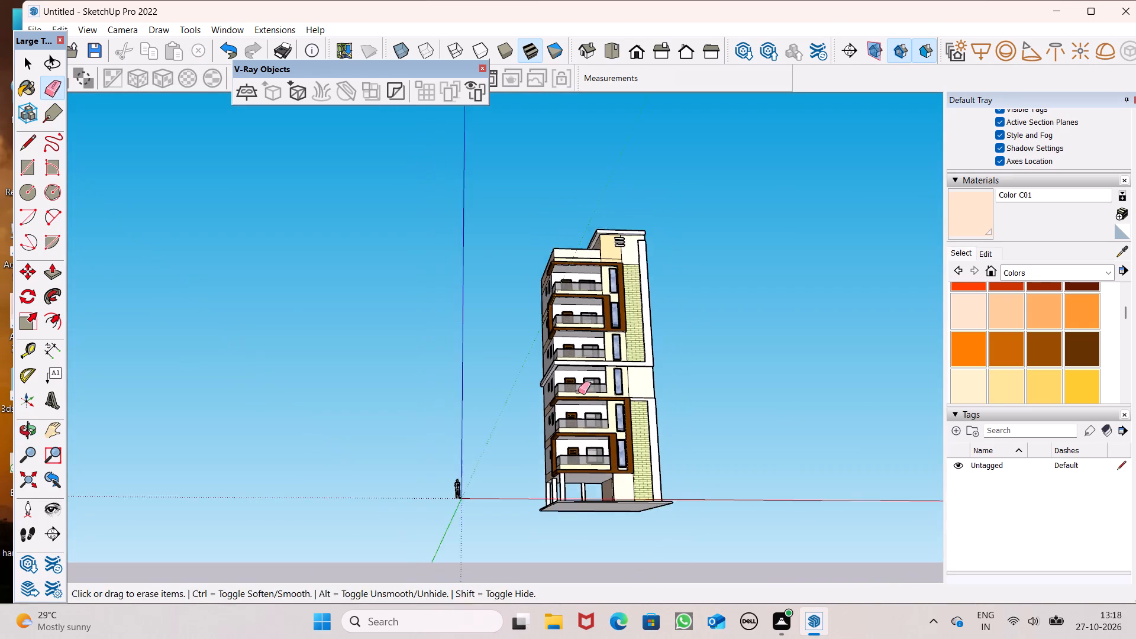
scroll(576, 392, up, 1)
middle_drag(572, 398, 798, 451)
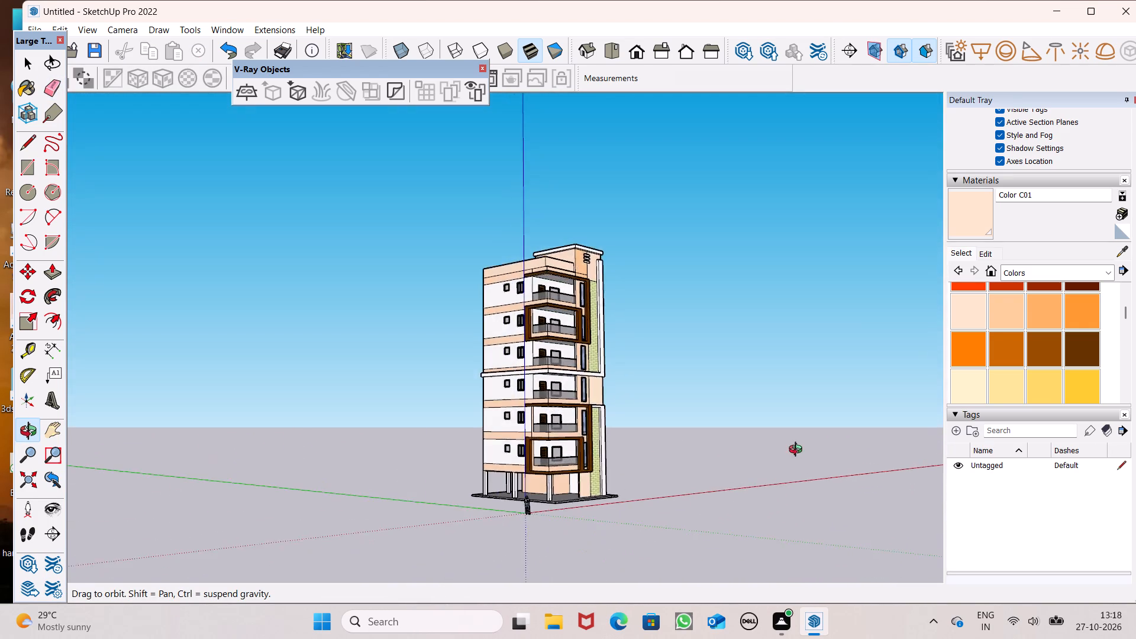
middle_drag(798, 451, 638, 573)
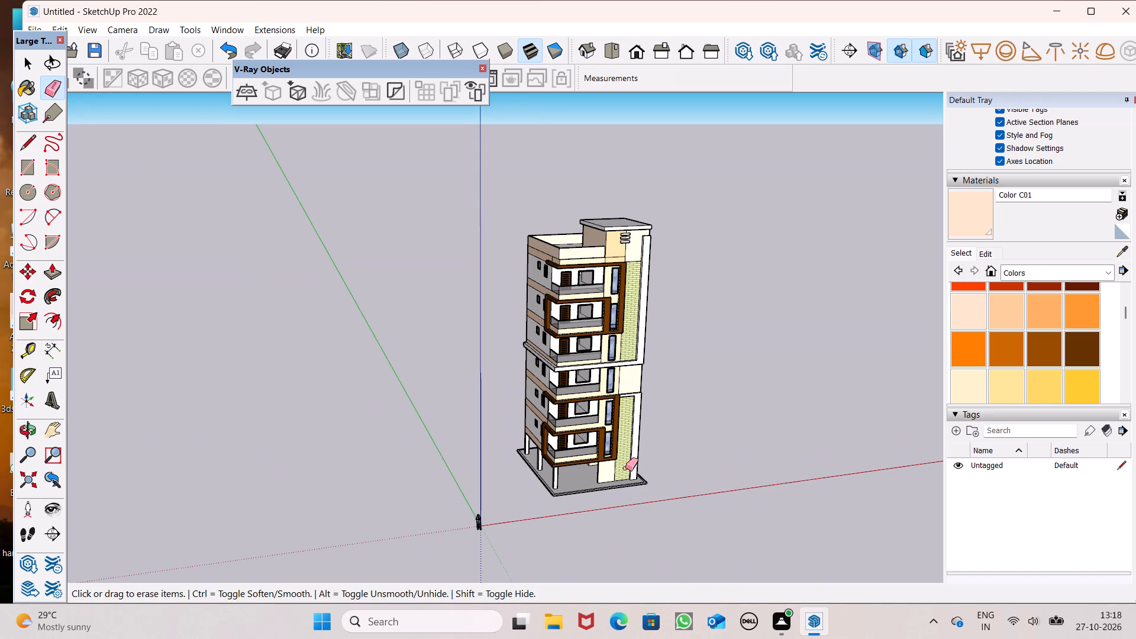
Draw two short lines across the front border strip of the ground slab, marking off the gate opening.
scroll(638, 493, up, 4)
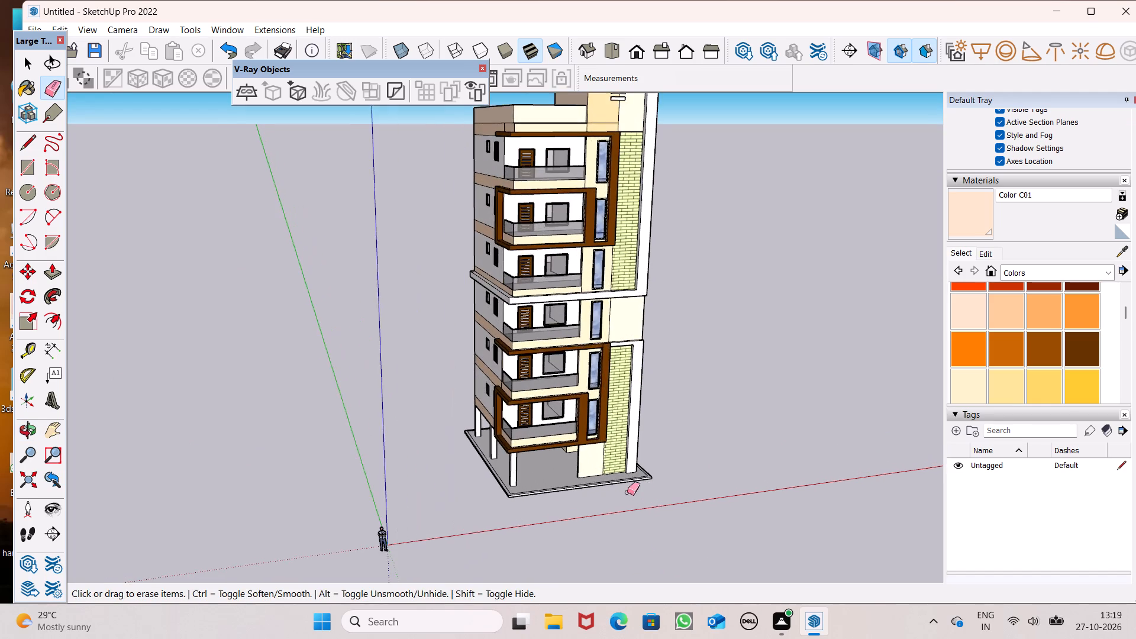
scroll(627, 492, up, 3)
middle_drag(627, 493, 621, 542)
scroll(577, 500, up, 11)
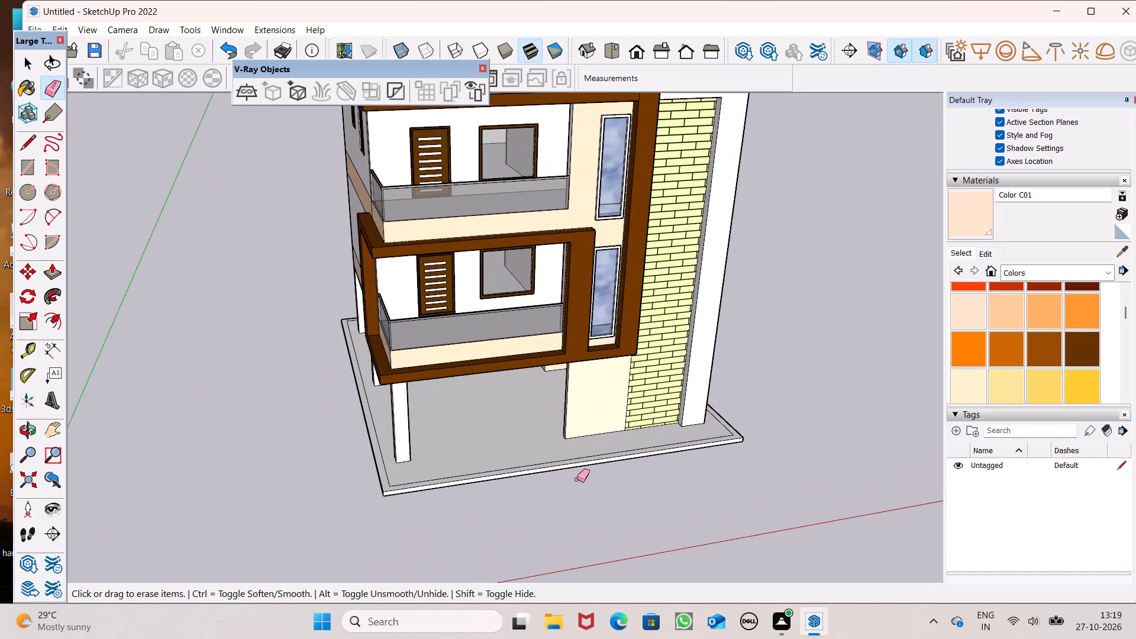
scroll(579, 479, down, 1)
middle_drag(597, 507, 593, 551)
scroll(556, 472, up, 7)
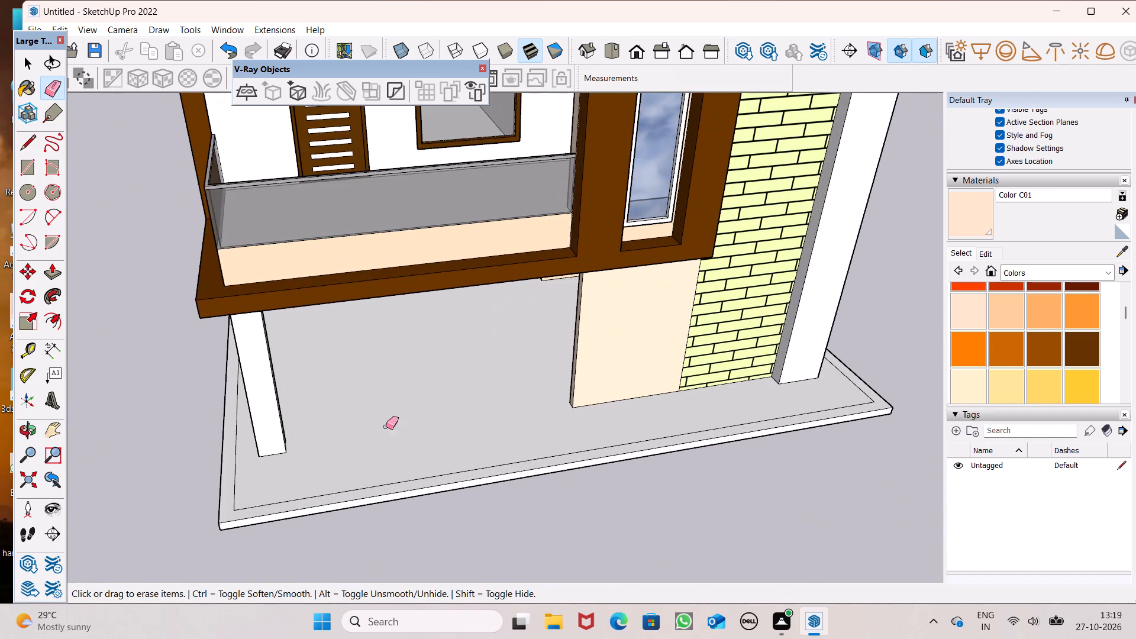
click(25, 137)
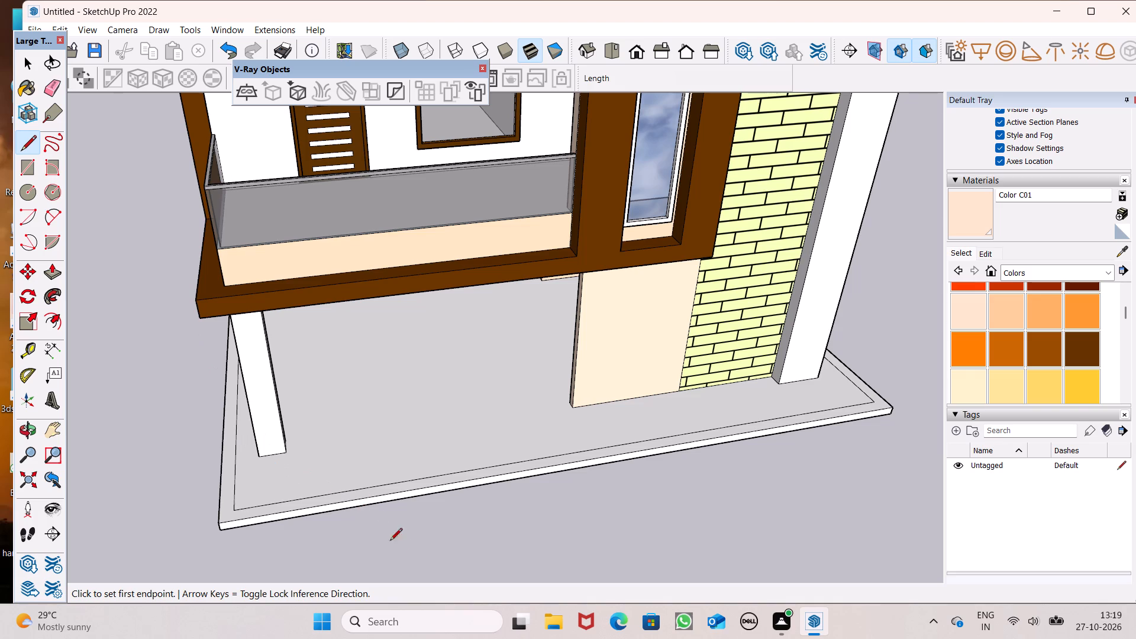
scroll(401, 554, up, 6)
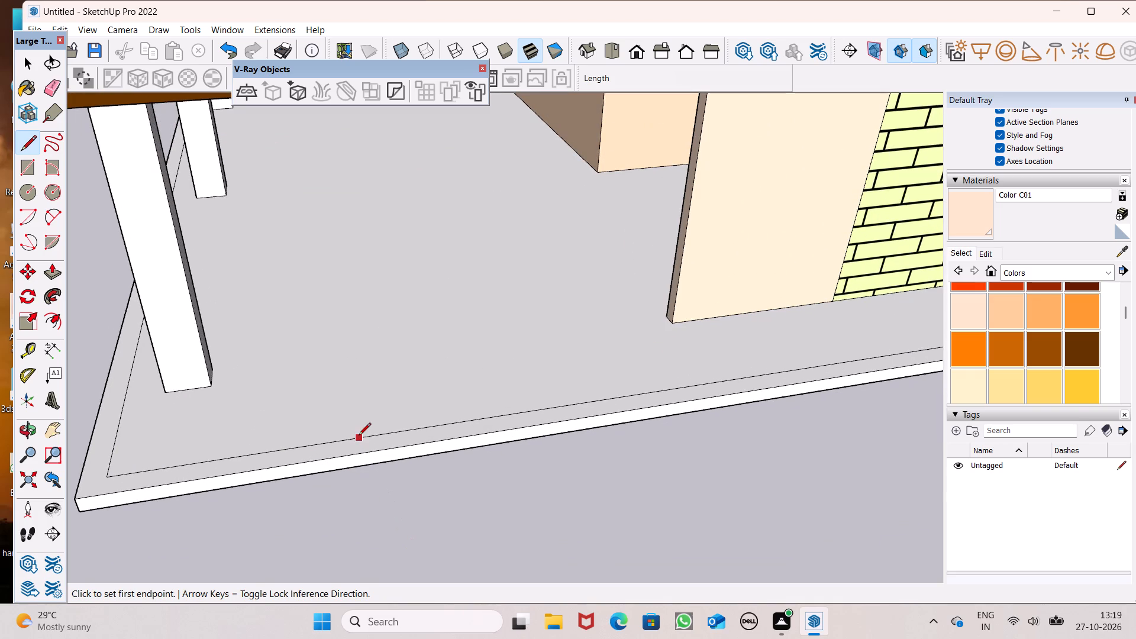
click(359, 436)
click(363, 454)
scroll(317, 481, down, 6)
scroll(512, 434, up, 4)
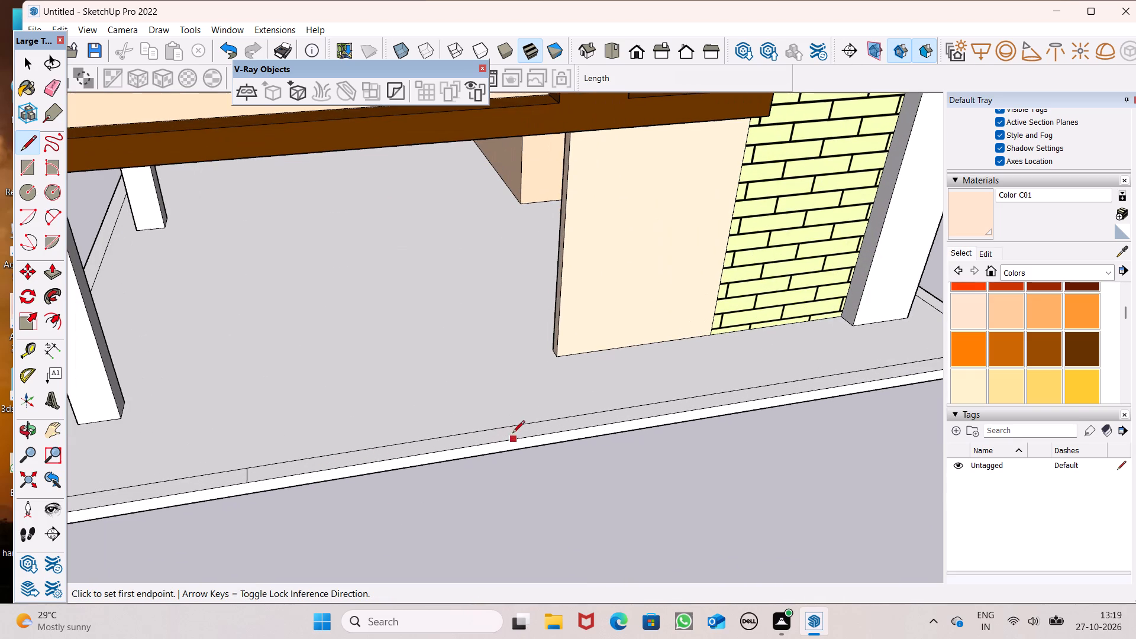
click(528, 422)
click(538, 431)
scroll(685, 301, down, 5)
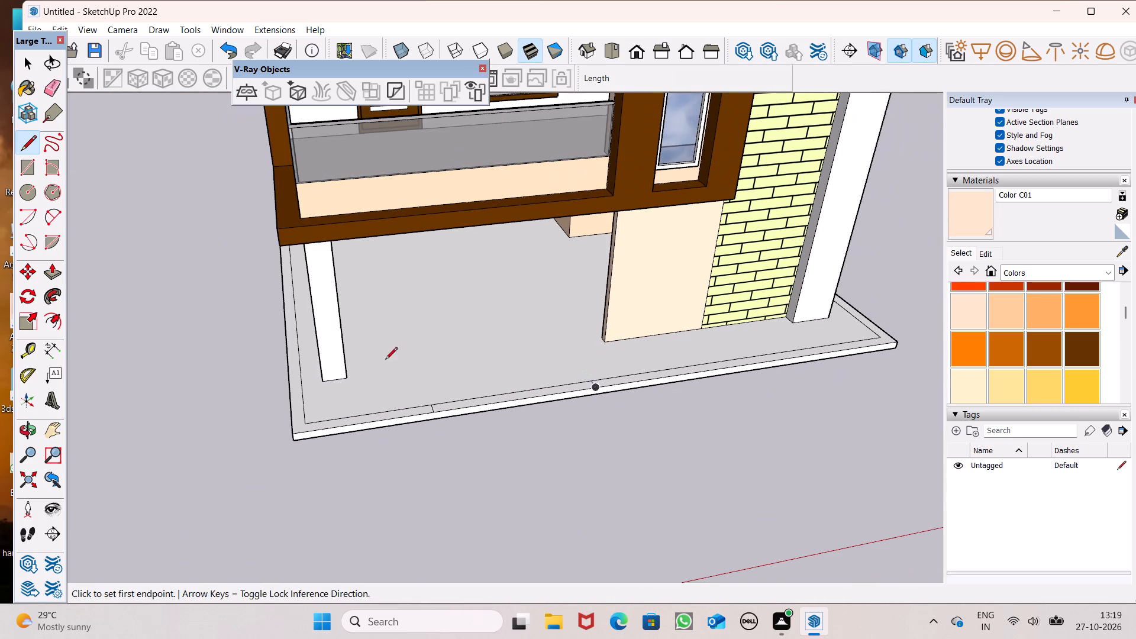
Push/Pull the slab's border strip up 6' as a compound wall, leaving the gate opening flat.
click(57, 272)
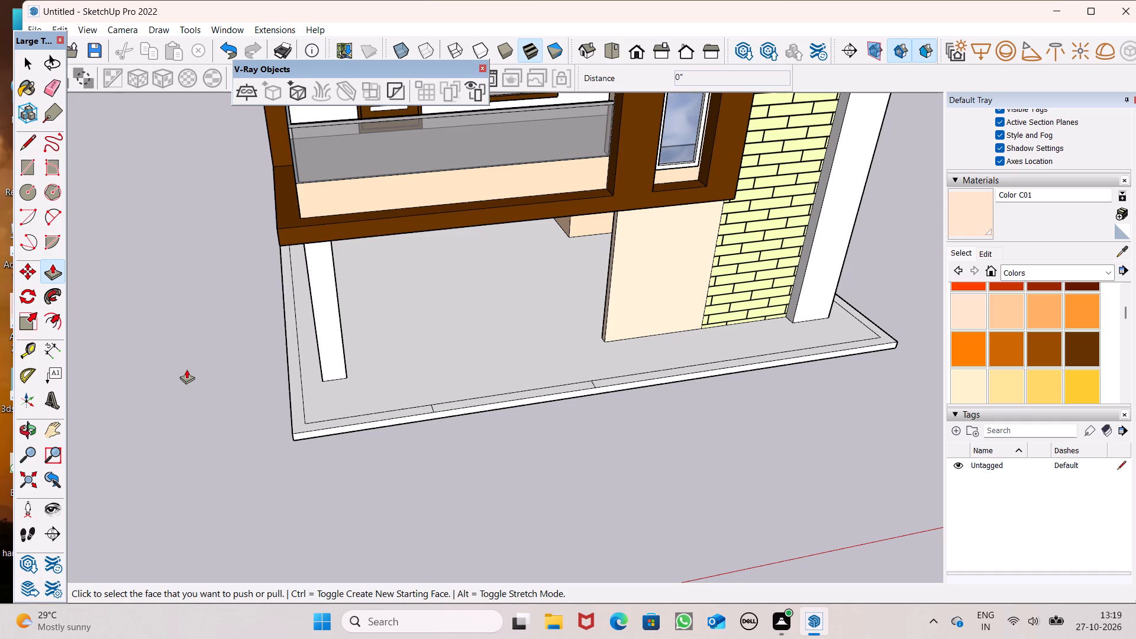
drag(296, 422, 280, 361)
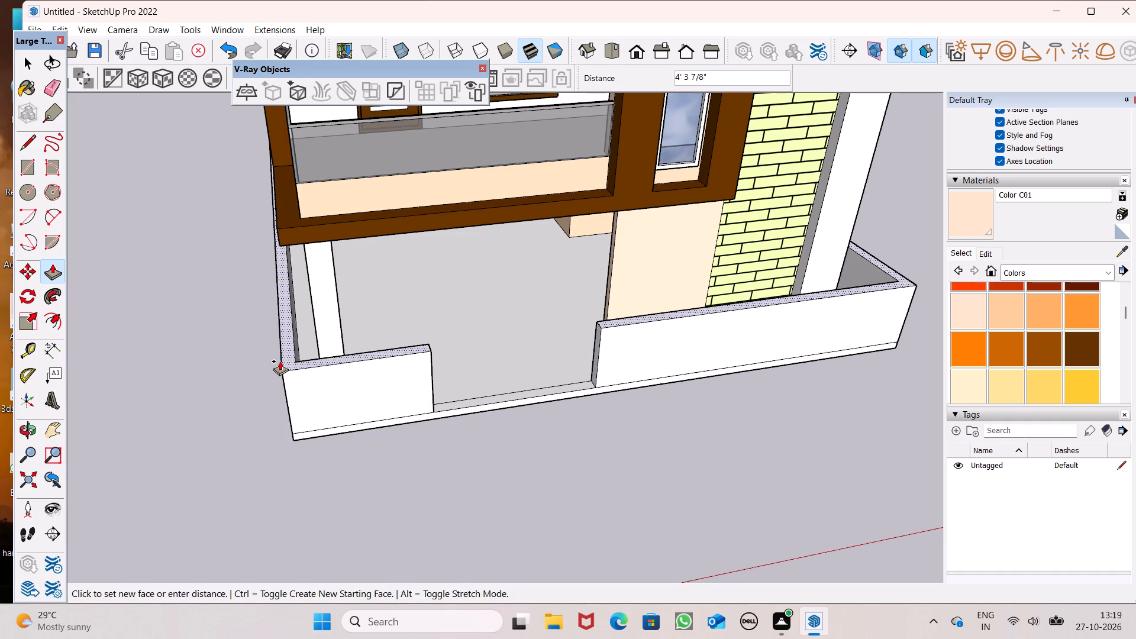
drag(280, 361, 276, 357)
text(6')
key(Return)
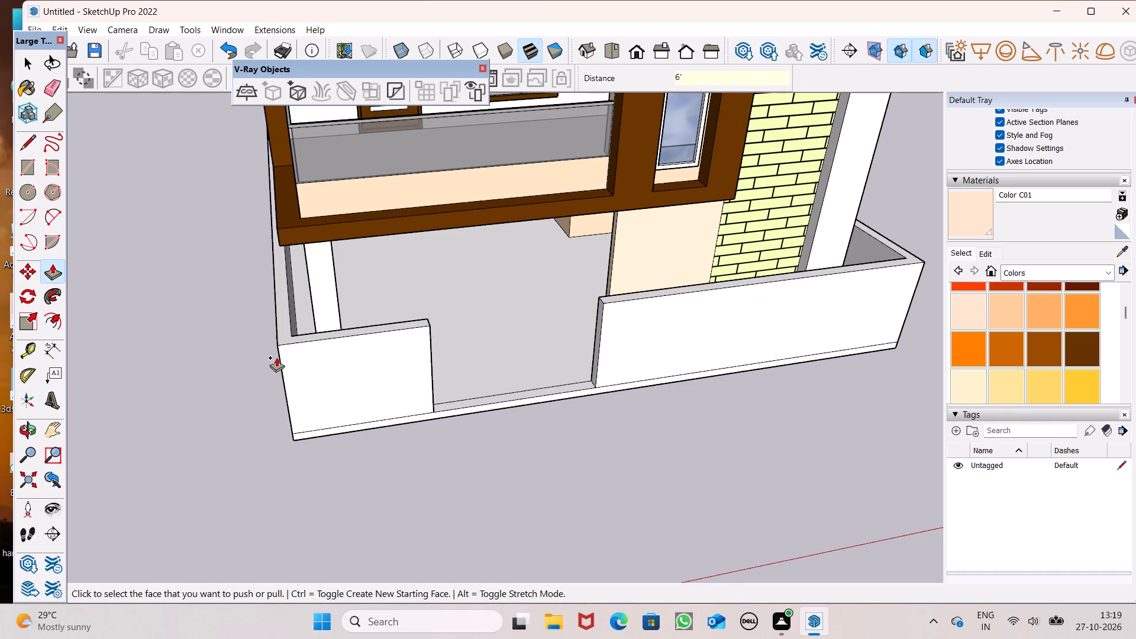
Paint the compound wall's top and its front, brick-side and window-side outer faces with Color C02.
scroll(269, 362, down, 3)
middle_drag(349, 421, 230, 427)
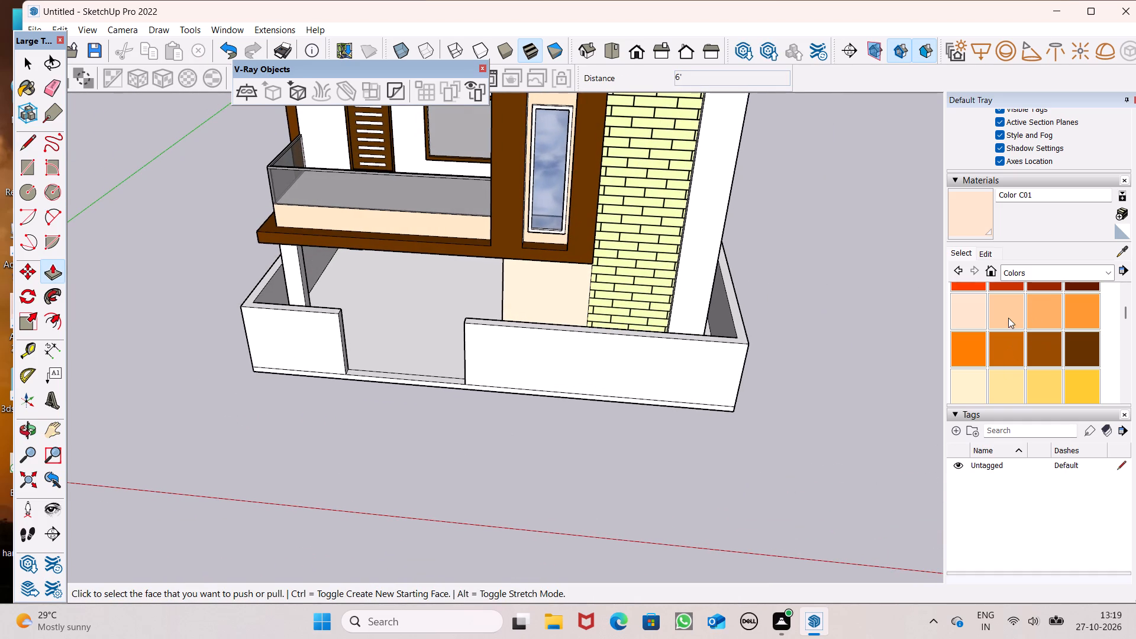
click(1008, 318)
click(556, 370)
middle_drag(774, 373, 386, 370)
scroll(386, 370, up, 1)
click(404, 446)
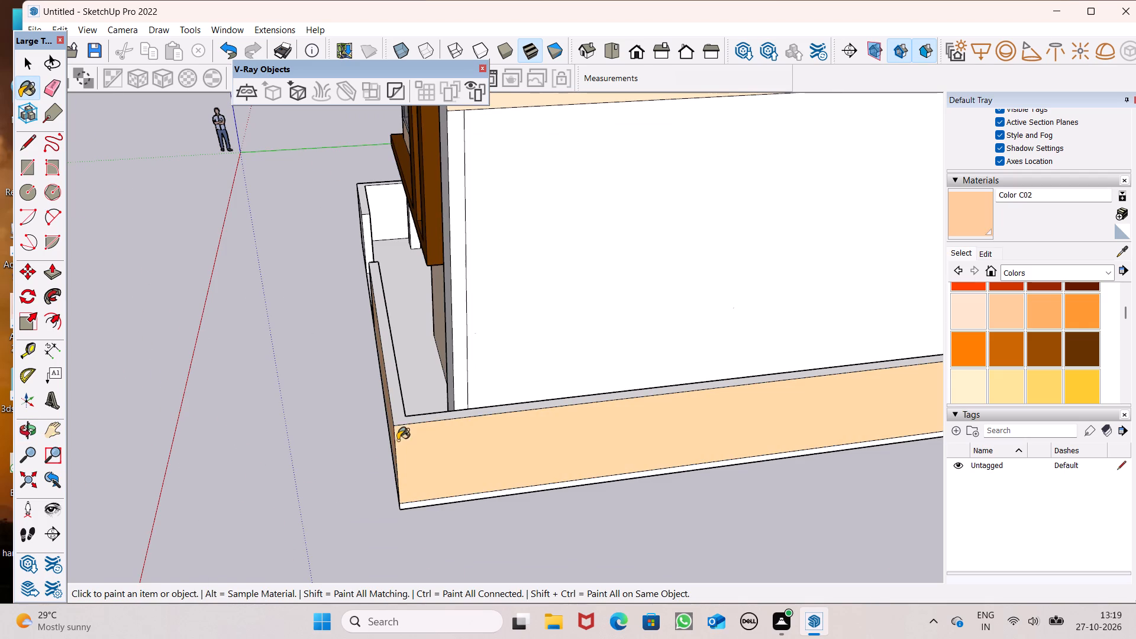
click(398, 423)
middle_drag(327, 422, 942, 354)
scroll(942, 354, up, 1)
drag(347, 363, 347, 363)
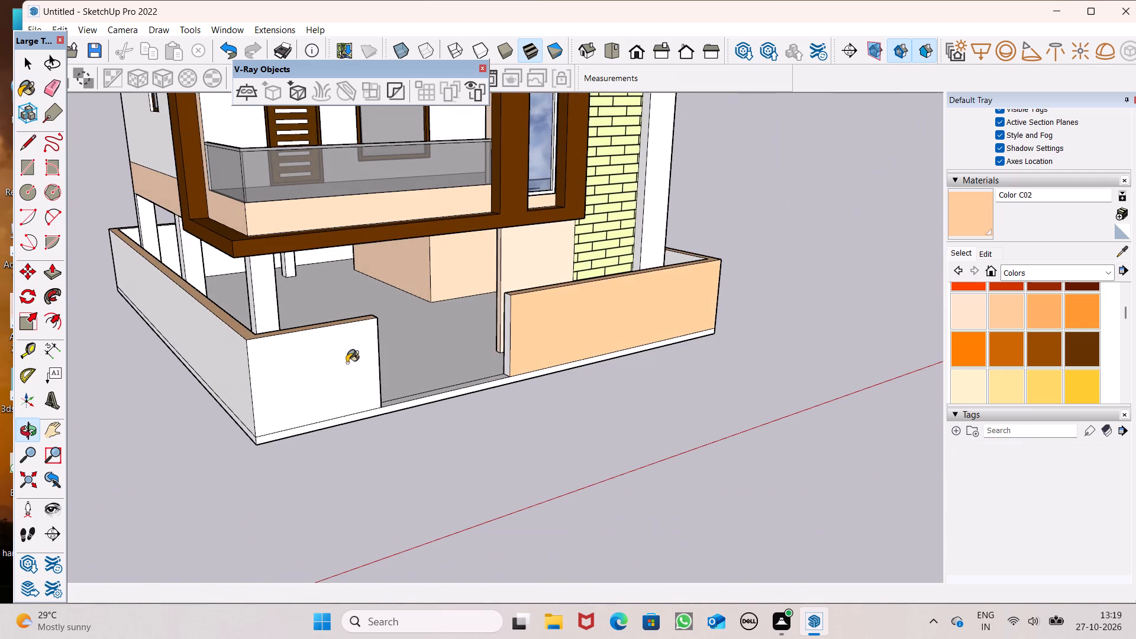
drag(347, 363, 337, 363)
key(ctrl+z)
click(282, 397)
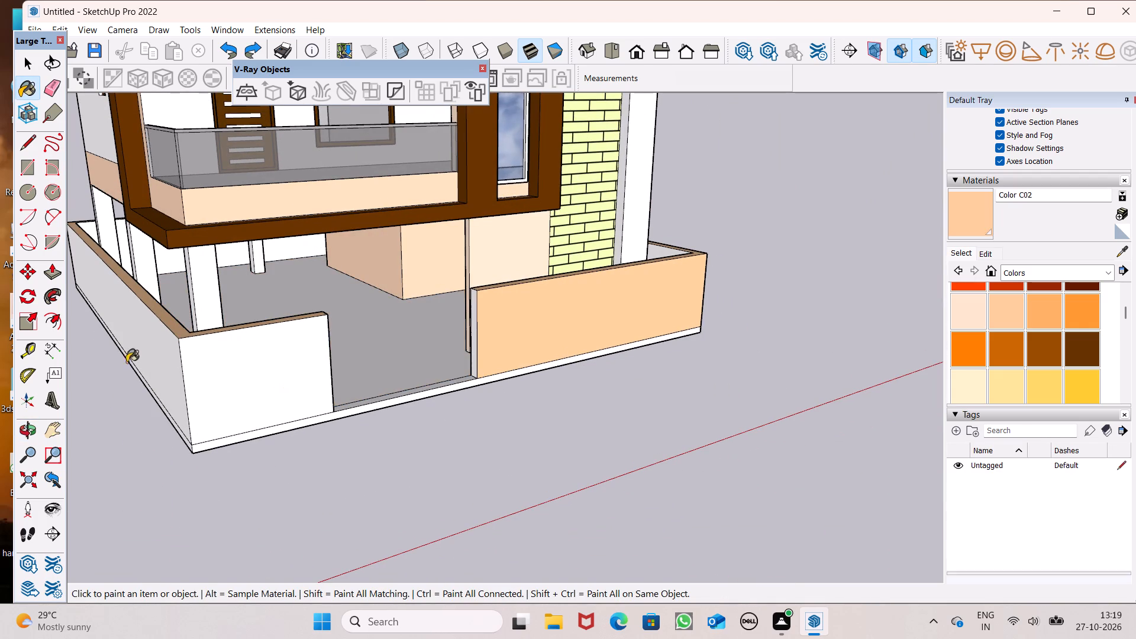
drag(128, 360, 148, 346)
Paint one gate-opening end face and the inner front, side and rear faces of the compound wall with Color C02.
middle_drag(212, 405, 494, 503)
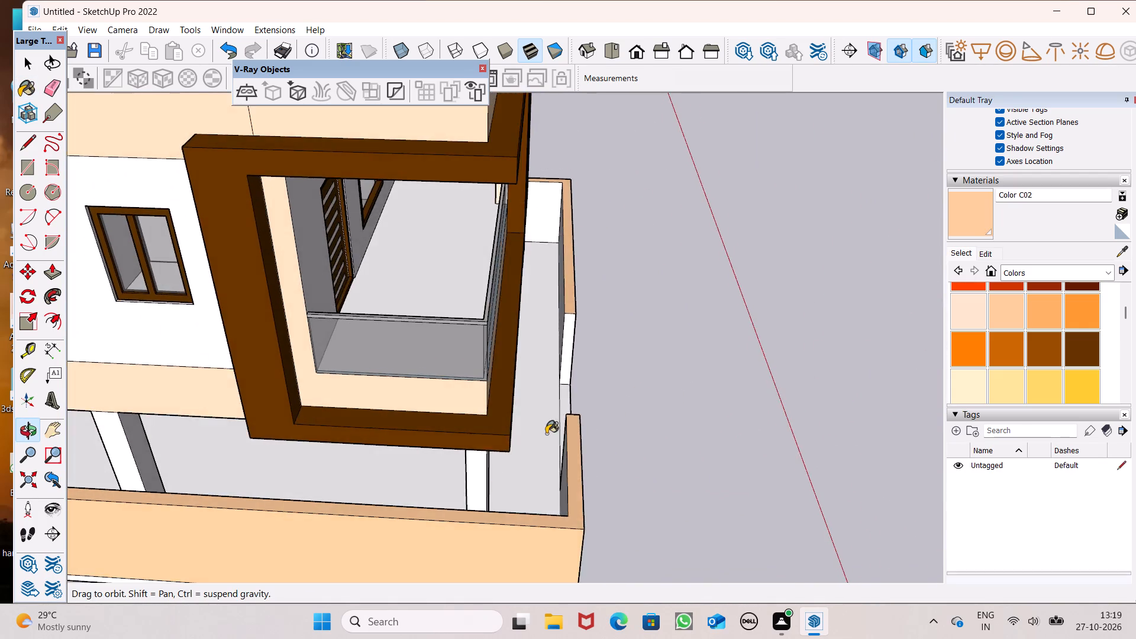
scroll(560, 414, up, 5)
click(572, 340)
click(534, 130)
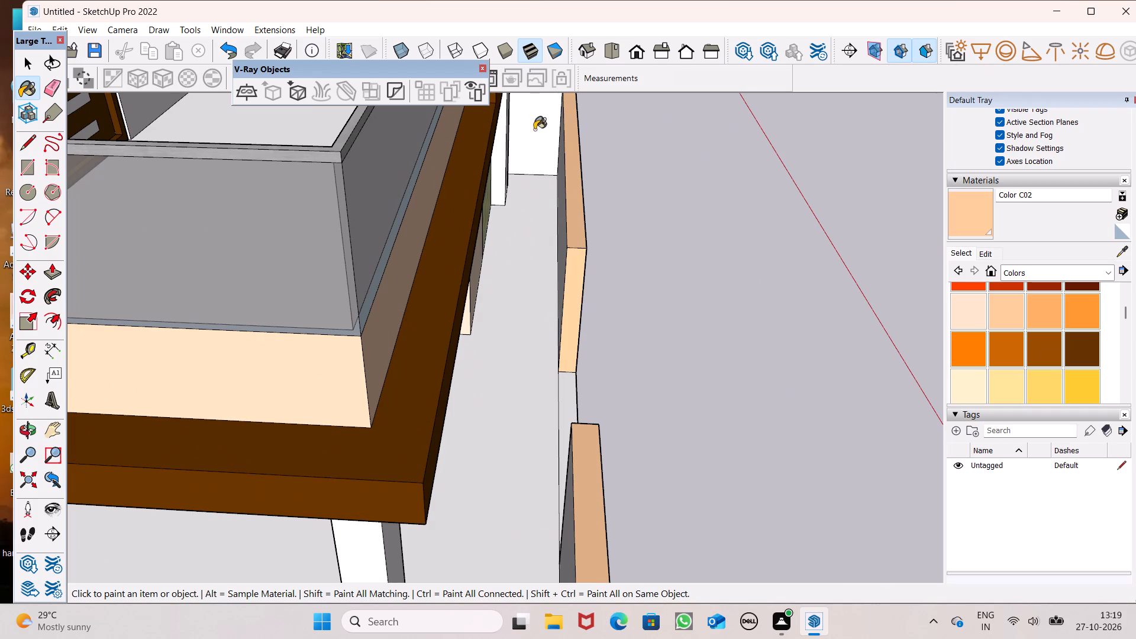
middle_drag(540, 238, 641, 131)
scroll(591, 233, up, 1)
click(505, 252)
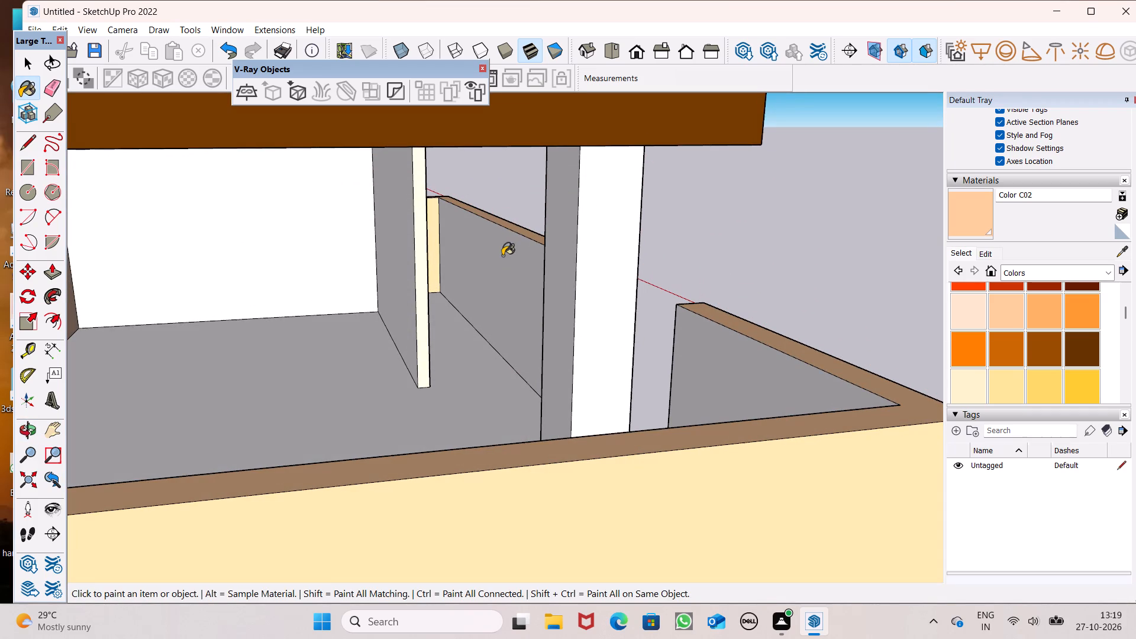
drag(774, 410, 765, 404)
middle_drag(714, 380, 0, 323)
click(375, 325)
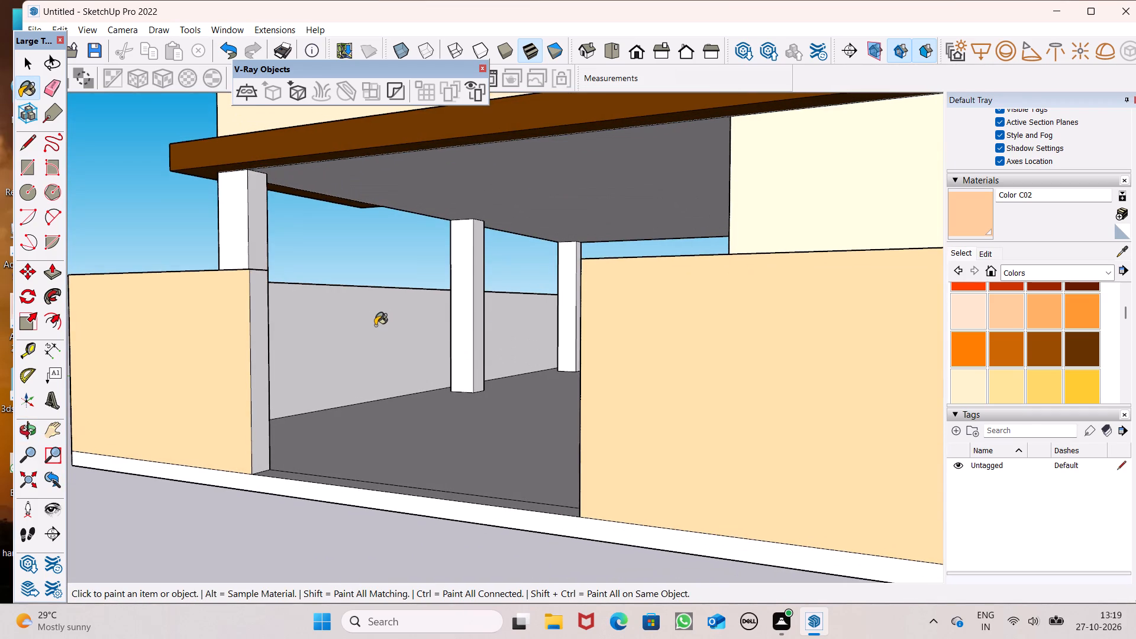
middle_drag(362, 328, 456, 388)
scroll(457, 405, up, 1)
click(586, 254)
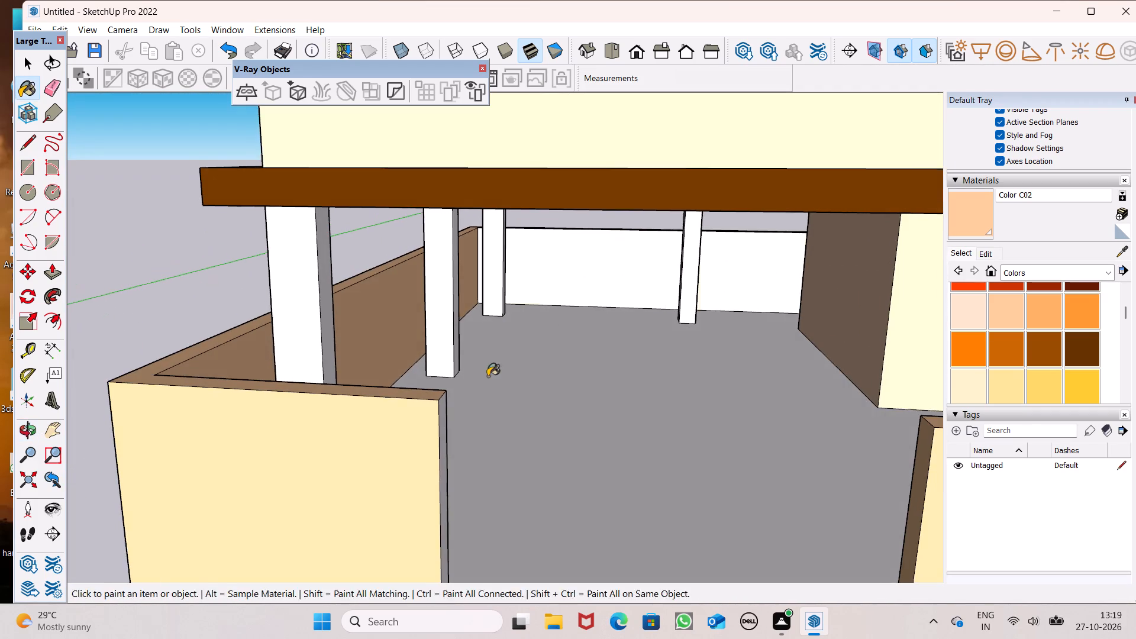
Paint the rear outer face of the compound wall with Color C02.
middle_drag(488, 376, 1133, 408)
scroll(1135, 412, up, 1)
middle_drag(363, 449, 825, 433)
click(745, 417)
Examine the compound wall from its sides and rear for faces still unpainted.
scroll(573, 334, up, 1)
scroll(573, 334, down, 6)
middle_drag(17, 543, 829, 489)
middle_drag(431, 419, 736, 429)
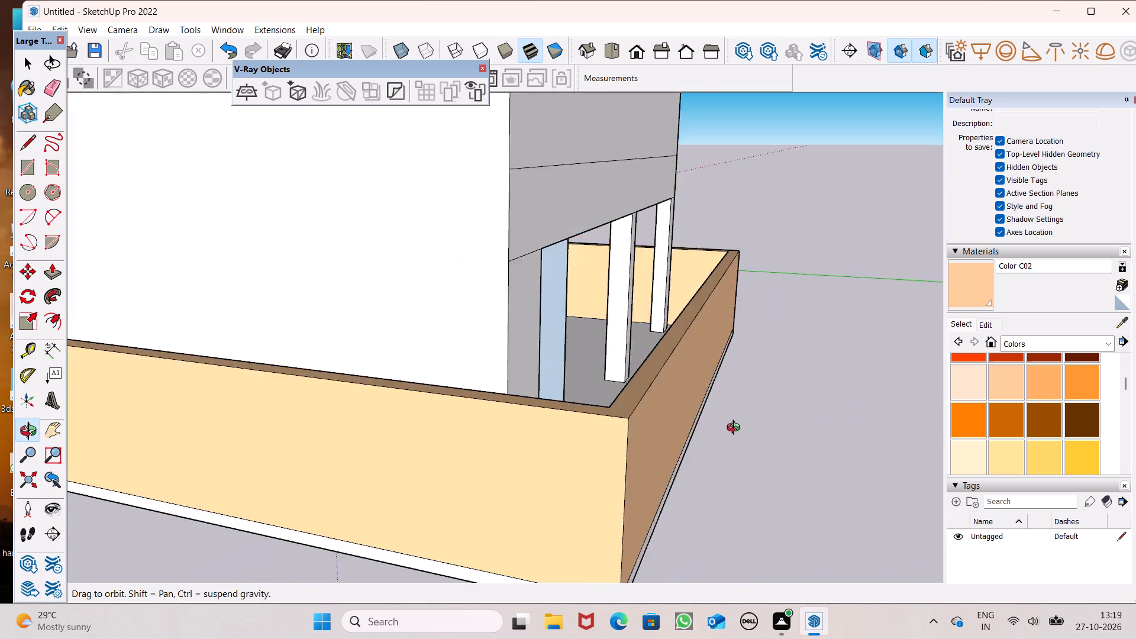
middle_drag(736, 429, 0, 488)
scroll(671, 453, up, 1)
middle_drag(671, 453, 990, 433)
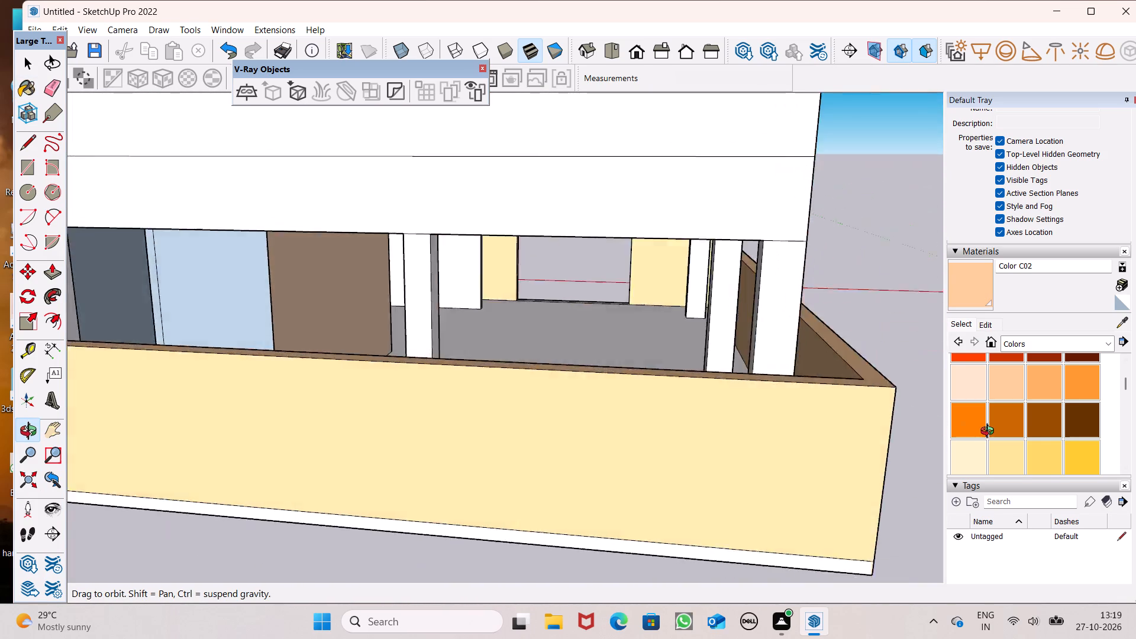
middle_drag(990, 433, 1096, 454)
Retrace part of the vertical edge of the ground-floor stair block's rear opening with the Line tool to close it with a face.
scroll(685, 322, down, 4)
middle_drag(477, 334, 431, 243)
scroll(431, 243, up, 1)
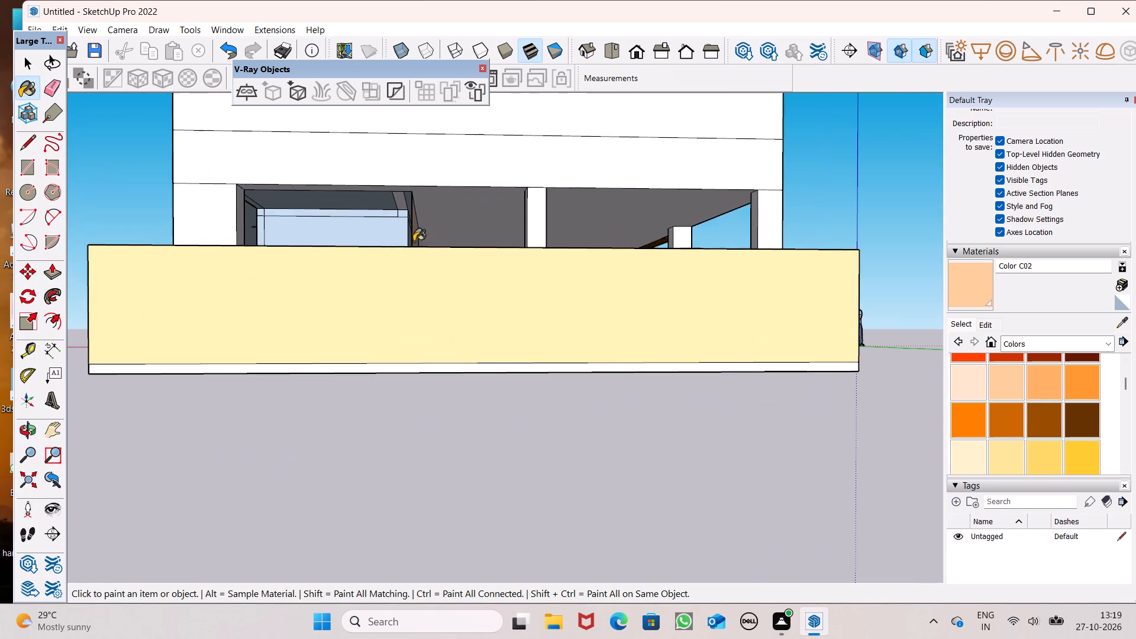
scroll(367, 211, up, 6)
click(18, 143)
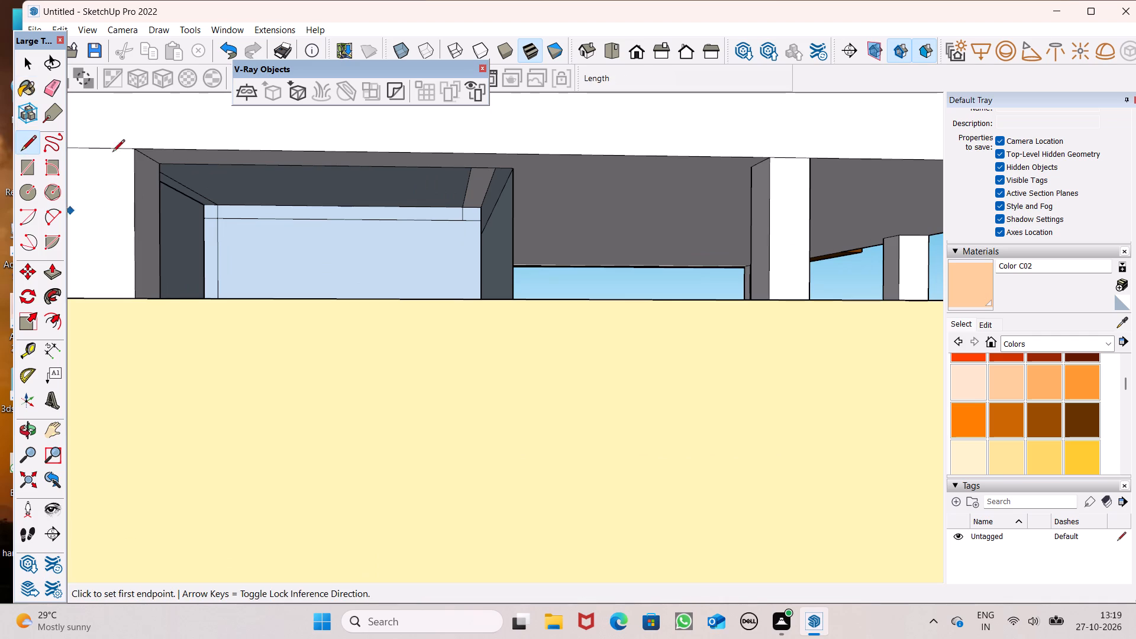
scroll(250, 167, up, 4)
click(643, 235)
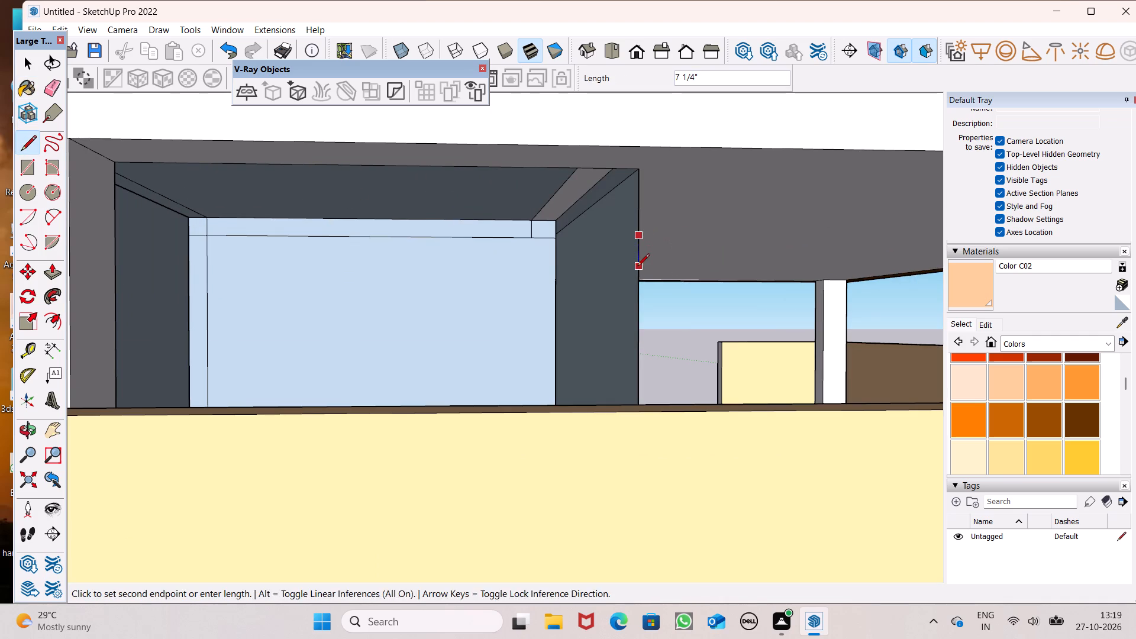
click(637, 267)
scroll(631, 268, down, 6)
middle_drag(627, 283, 477, 318)
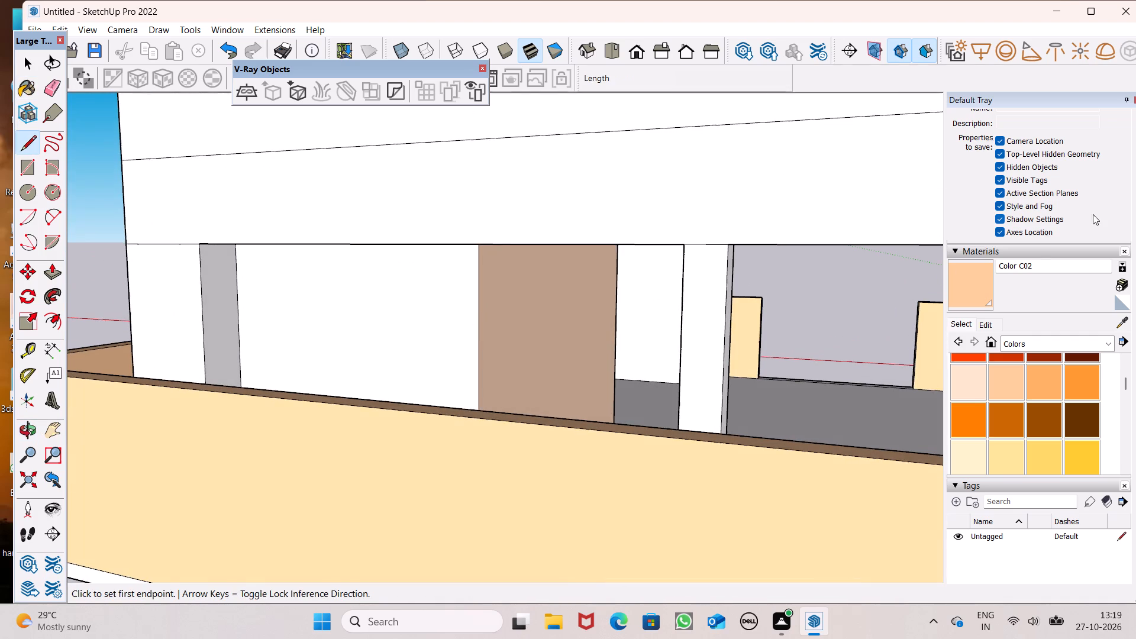
Paint the new face closing the stair block's rear opening with Color C02.
drag(984, 292, 975, 291)
click(427, 330)
middle_drag(484, 357, 122, 327)
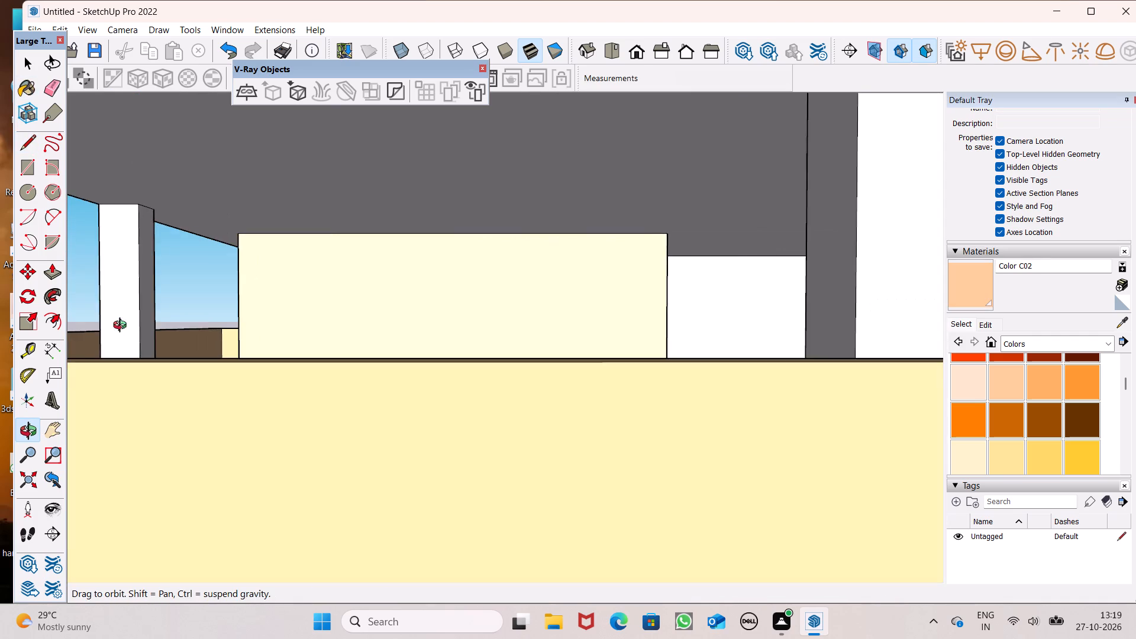
Paint the unpainted face above the ground-floor openings on the building's side wall with Color C02.
middle_drag(122, 327, 935, 440)
scroll(632, 396, down, 4)
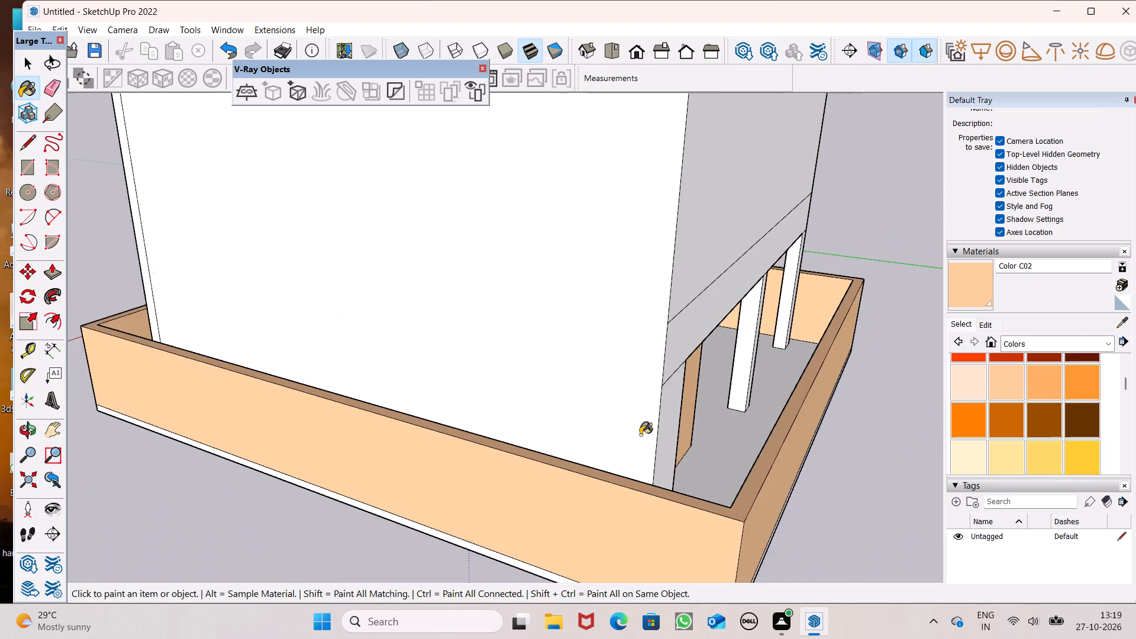
scroll(640, 435, down, 16)
middle_drag(171, 323, 29, 295)
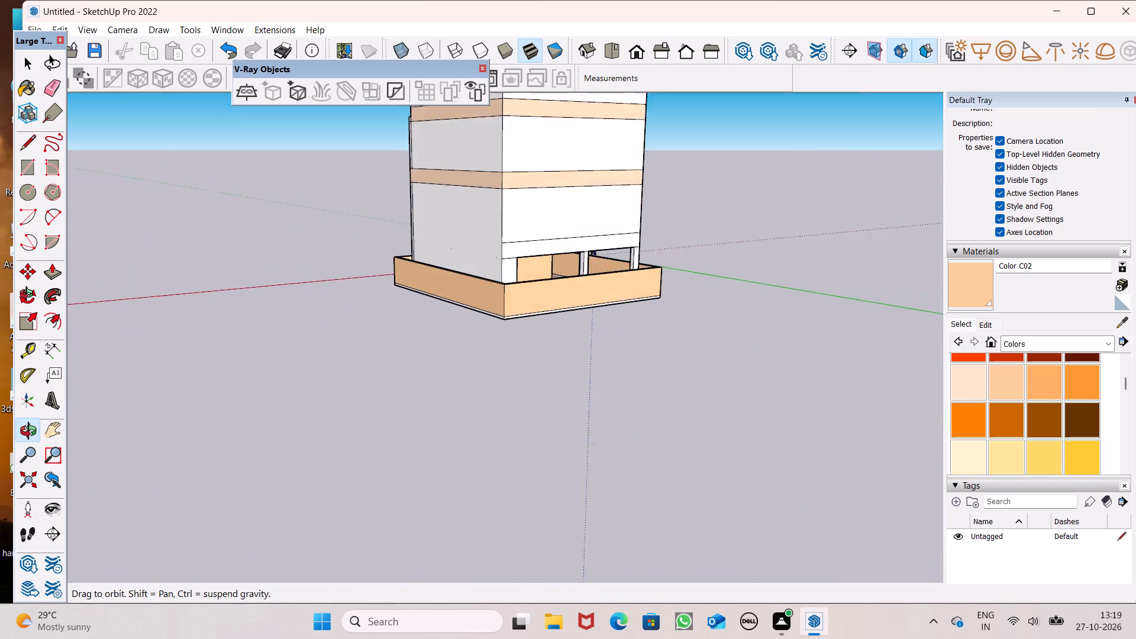
middle_drag(29, 295, 41, 302)
scroll(443, 314, up, 4)
click(572, 227)
Examine the building's front facade, compound wall and gate opening from several angles, near and far.
middle_drag(435, 270, 1133, 261)
scroll(1135, 264, up, 1)
middle_drag(401, 330, 548, 341)
scroll(491, 496, down, 5)
scroll(466, 419, down, 7)
scroll(462, 495, down, 5)
middle_drag(479, 407, 530, 314)
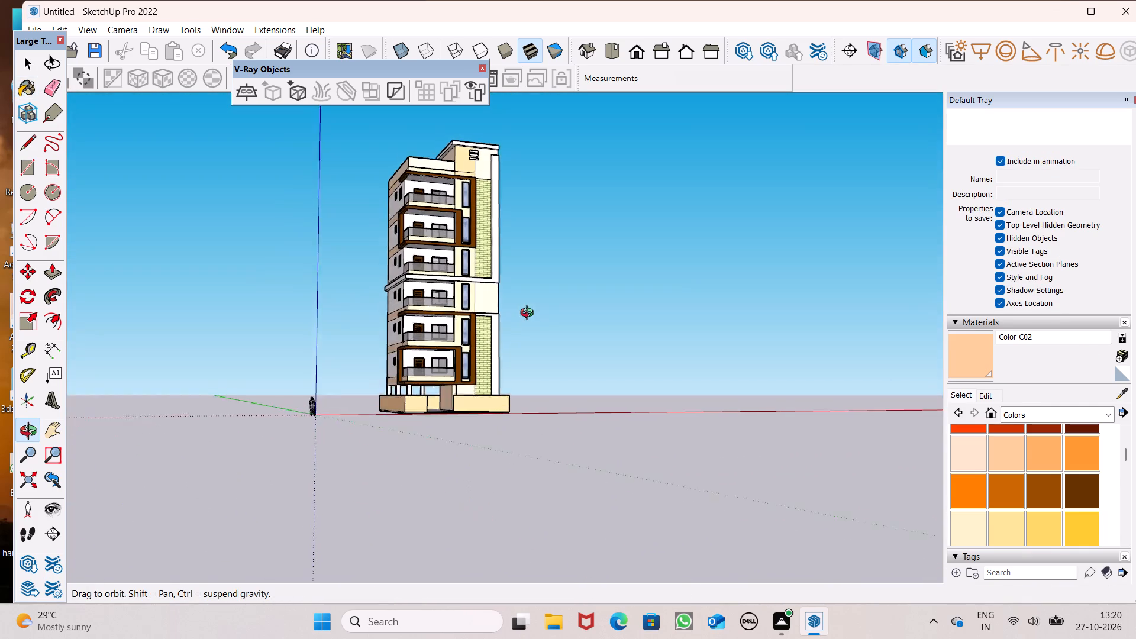
middle_drag(530, 314, 490, 341)
scroll(467, 479, up, 3)
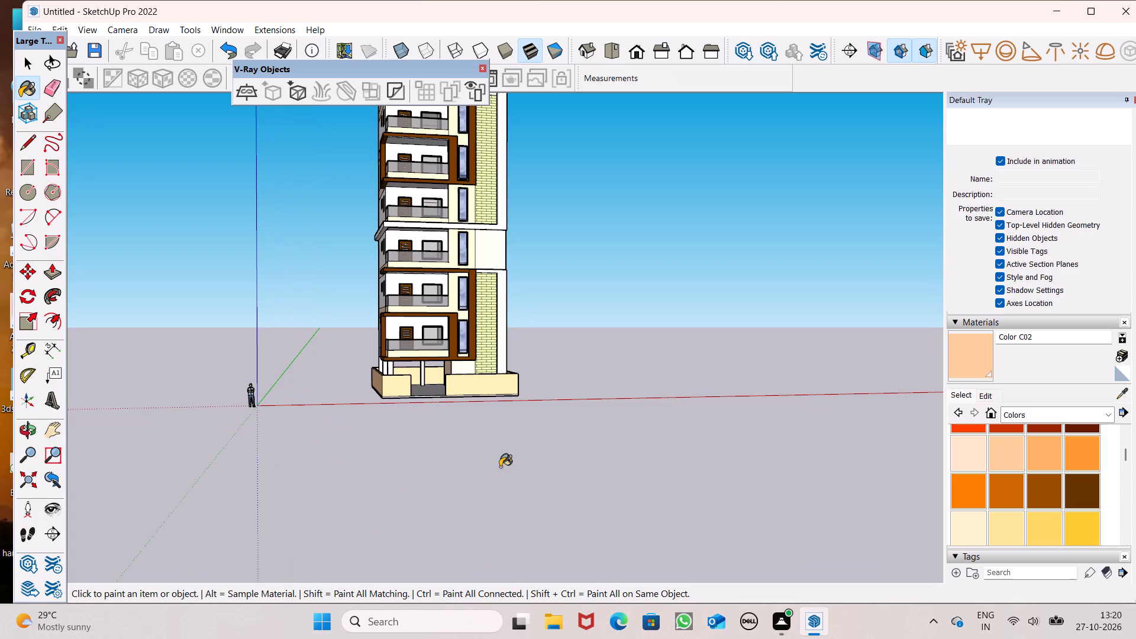
scroll(506, 477, up, 7)
scroll(563, 488, up, 6)
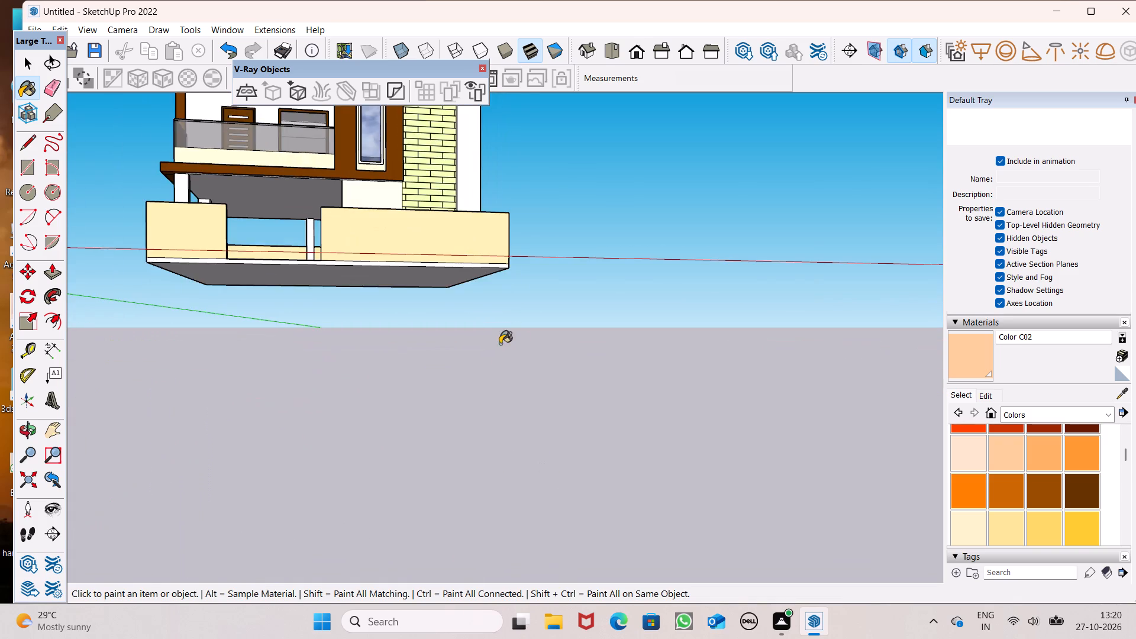
scroll(500, 356, down, 5)
middle_drag(498, 383, 492, 458)
scroll(492, 458, up, 1)
scroll(455, 380, down, 4)
middle_drag(605, 428, 576, 443)
scroll(537, 622, down, 5)
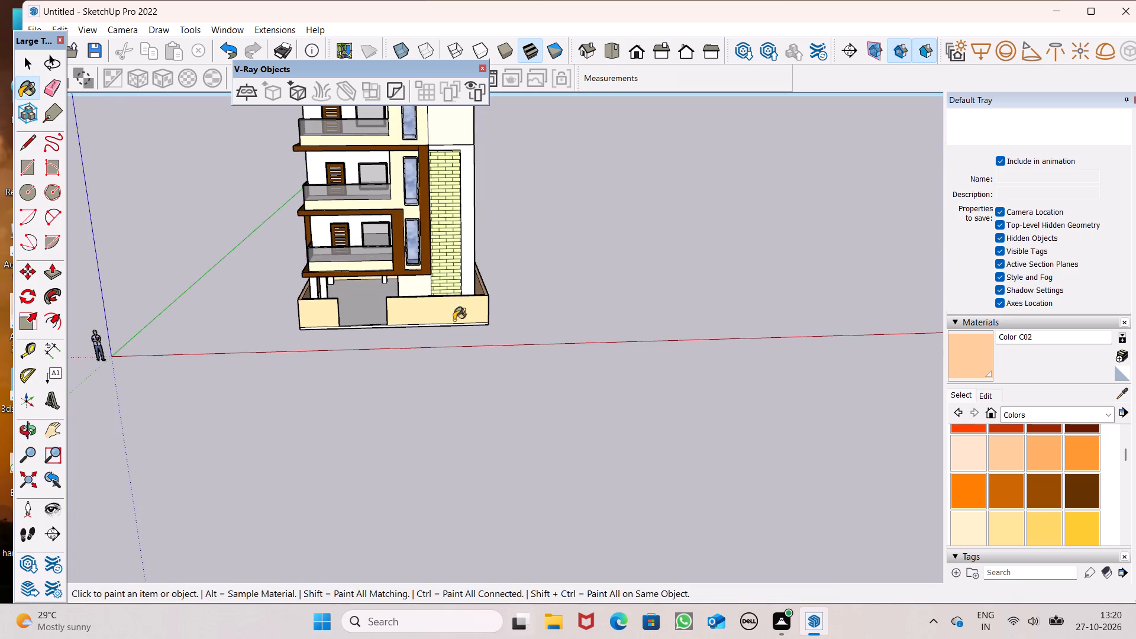
scroll(463, 396, down, 6)
scroll(487, 563, down, 5)
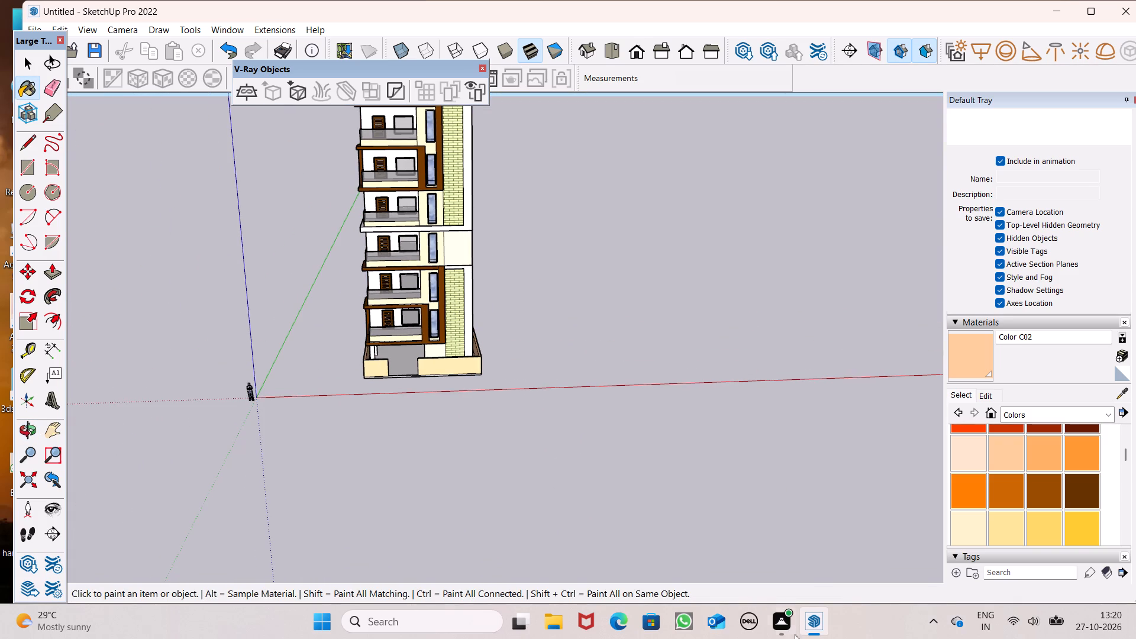
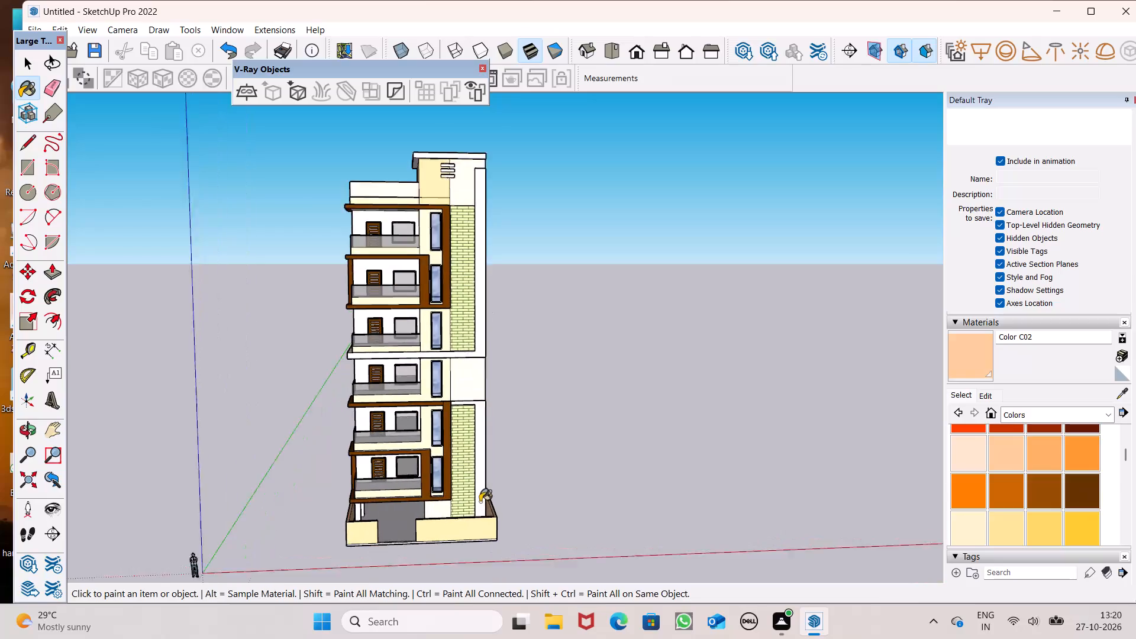
Examine the whole finished building from the front and the front corner, from the compound wall up to the roof.
middle_drag(490, 532, 487, 511)
scroll(481, 523, down, 4)
scroll(422, 350, up, 4)
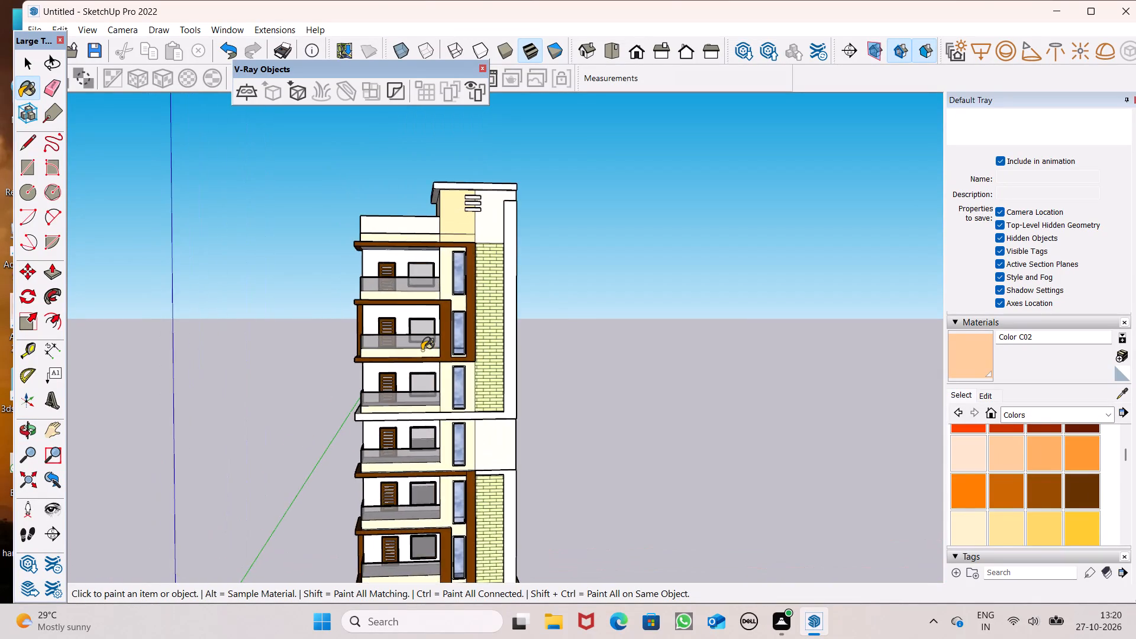
scroll(372, 270, down, 2)
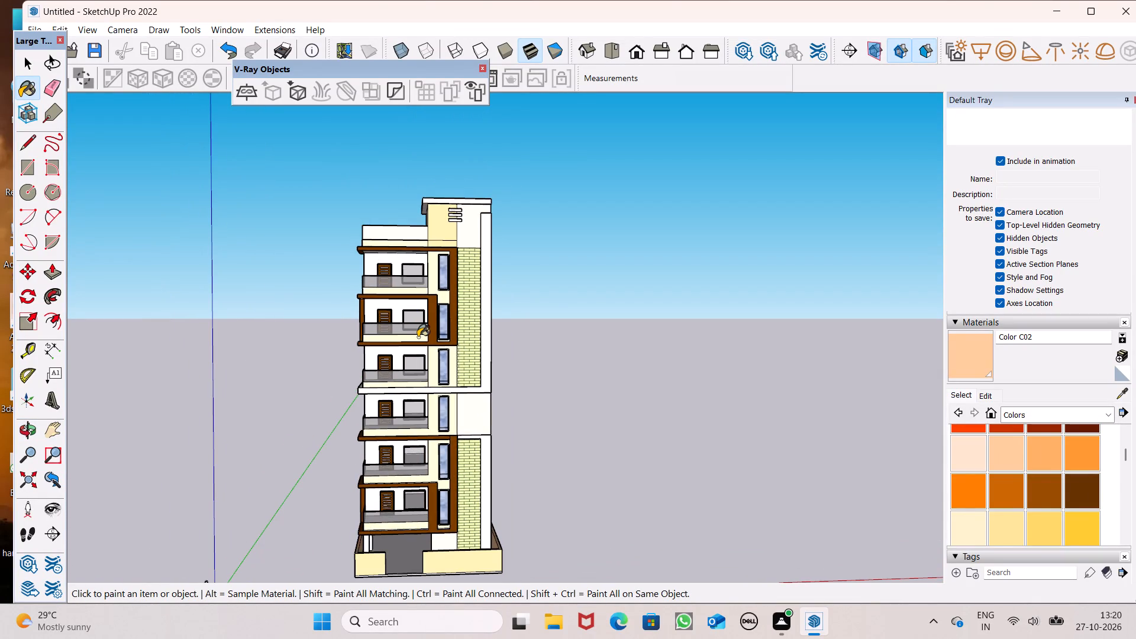
scroll(472, 444, up, 3)
scroll(443, 301, down, 6)
middle_drag(471, 418, 472, 419)
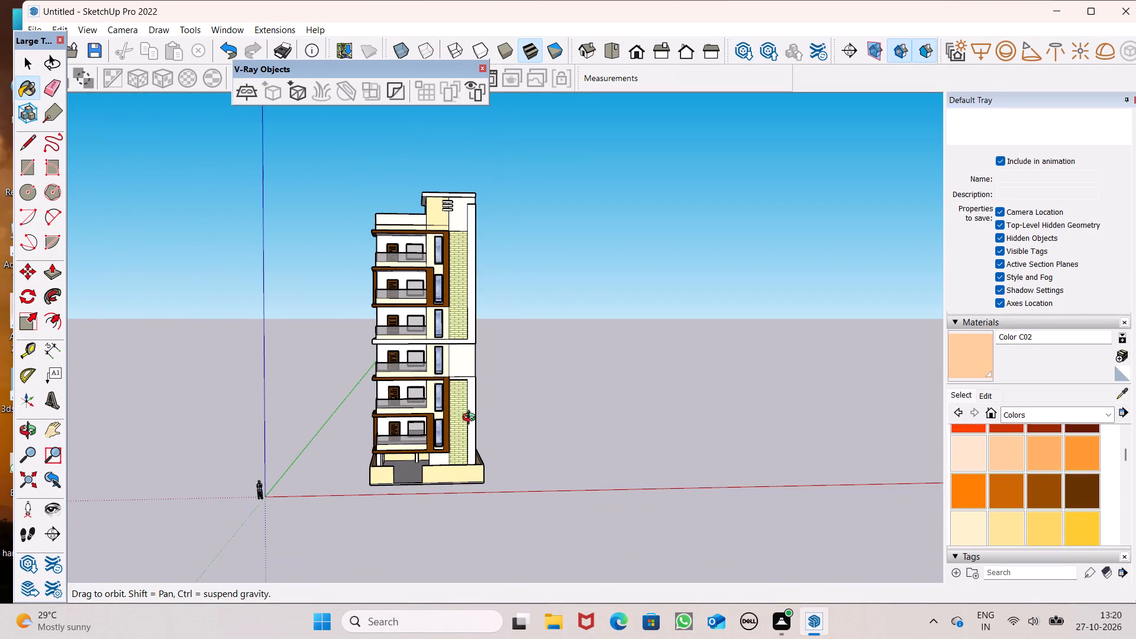
middle_drag(472, 419, 552, 477)
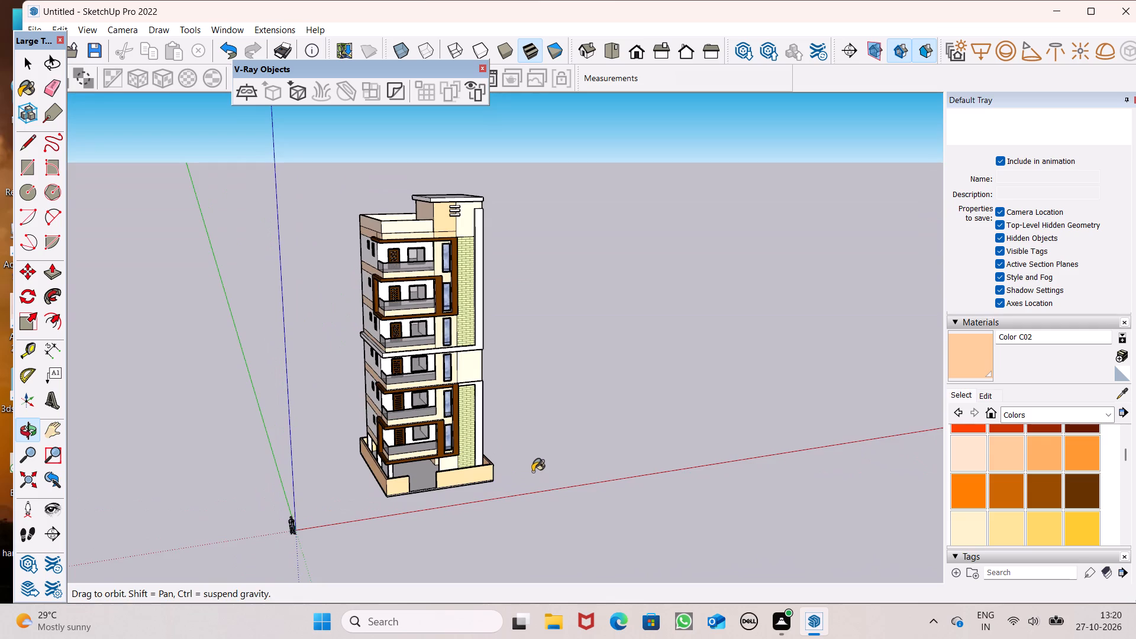
scroll(480, 476, up, 7)
middle_drag(483, 492, 580, 483)
scroll(580, 483, up, 1)
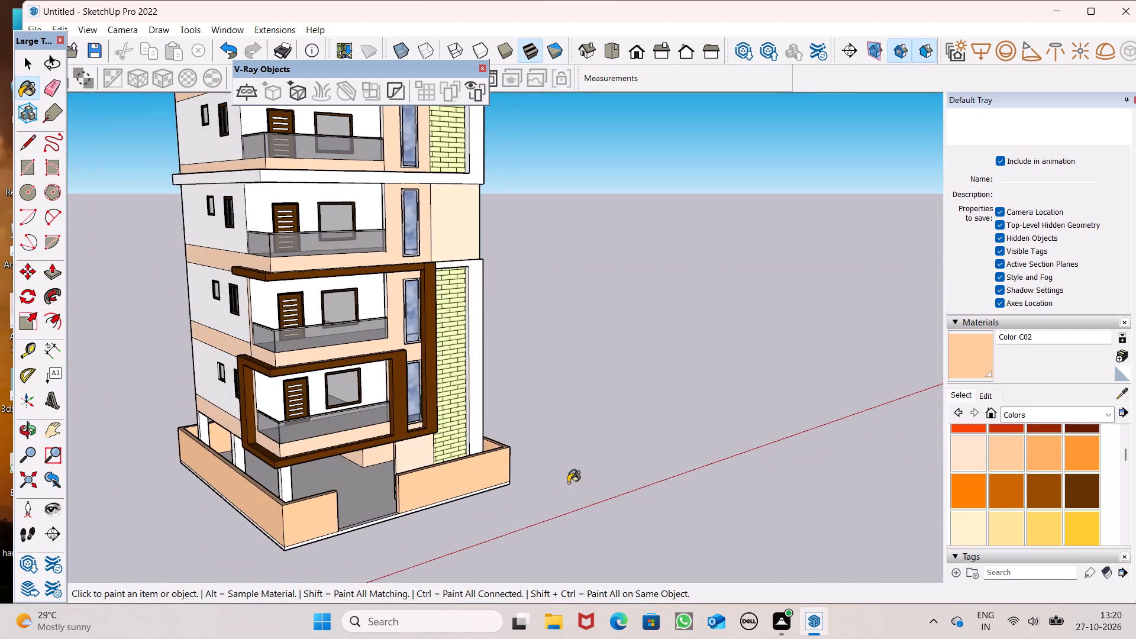
scroll(556, 508, down, 5)
scroll(499, 351, down, 6)
scroll(454, 218, up, 8)
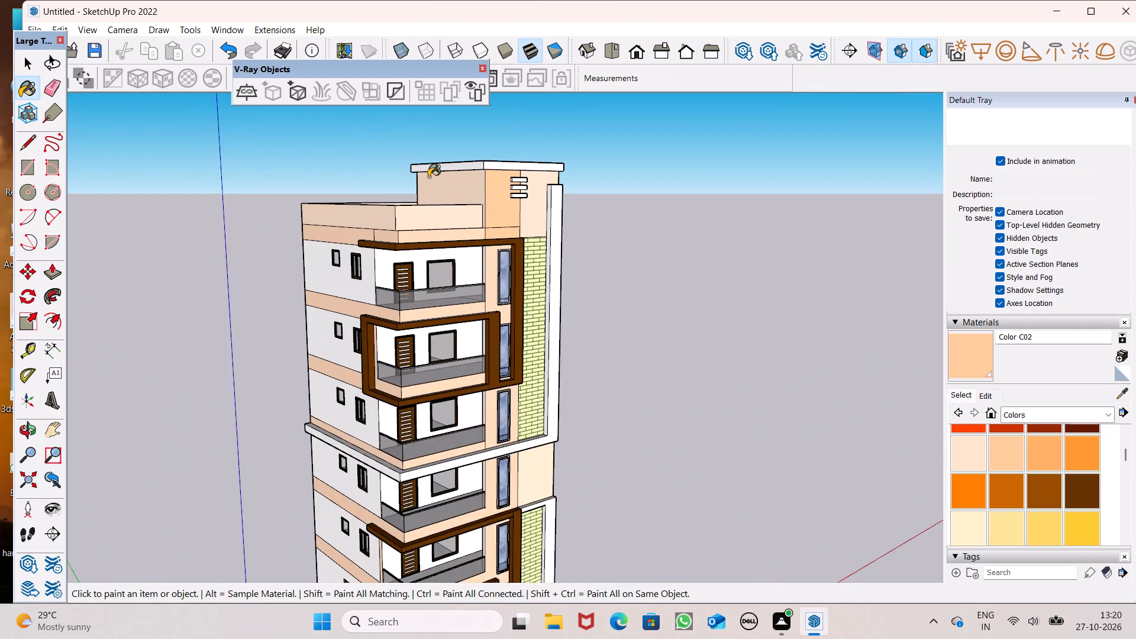
scroll(428, 176, down, 3)
middle_drag(576, 550, 567, 516)
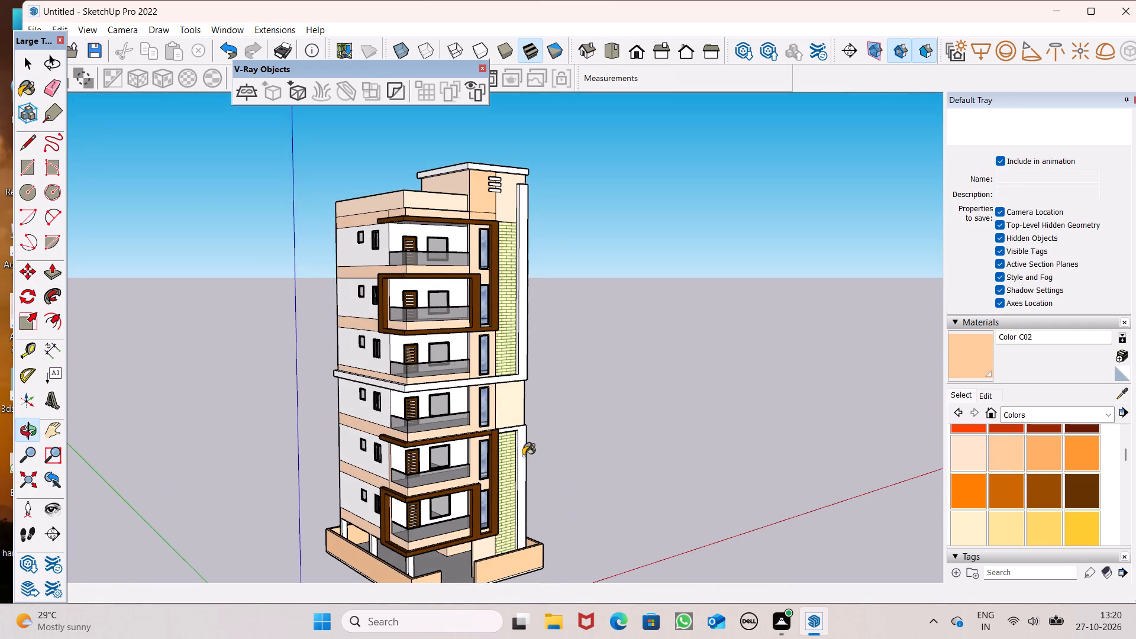
scroll(523, 456, down, 2)
scroll(551, 580, up, 1)
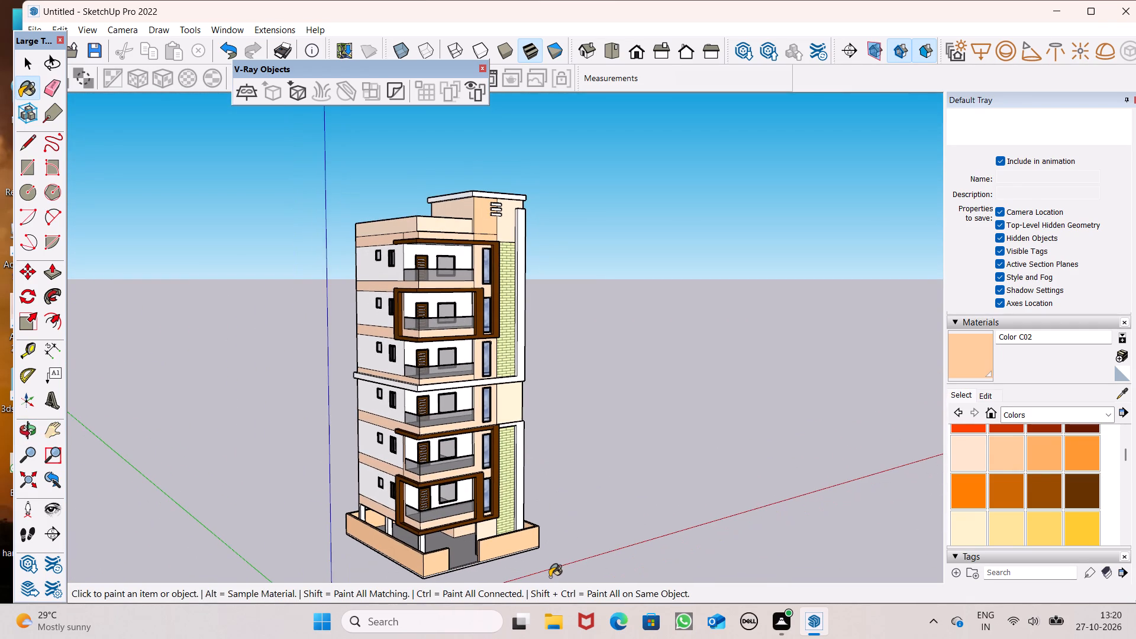
scroll(550, 577, up, 3)
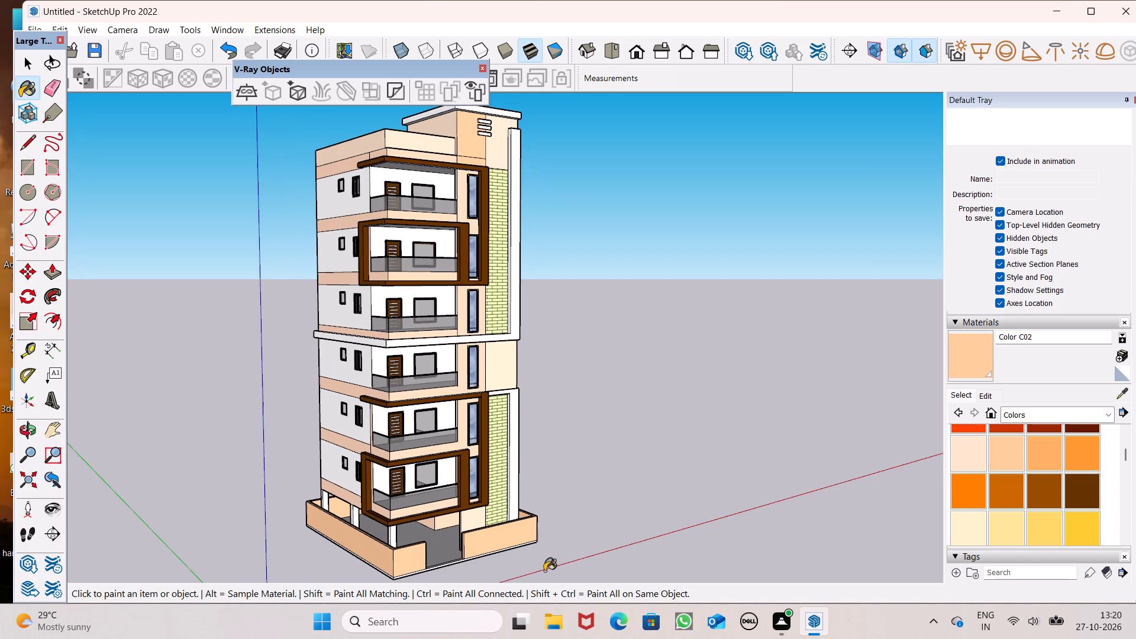
scroll(544, 571, down, 1)
scroll(544, 566, up, 2)
scroll(544, 566, down, 1)
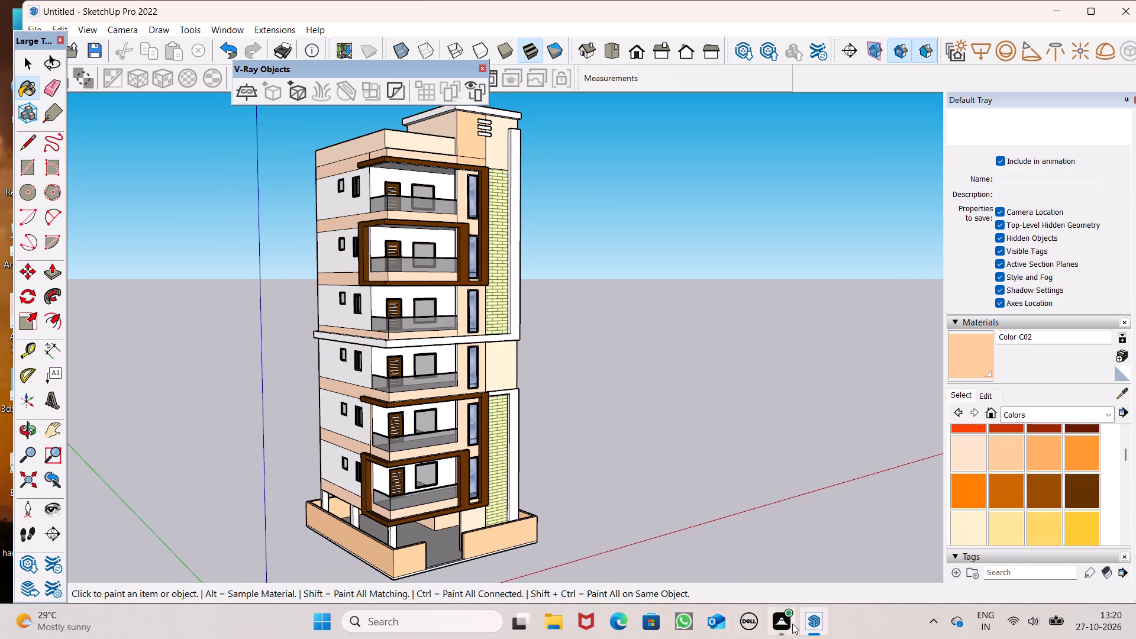
Save the model in the Documents folder as a SketchUp file named G+5 RESIDENTIAL.
key(ctrl+s)
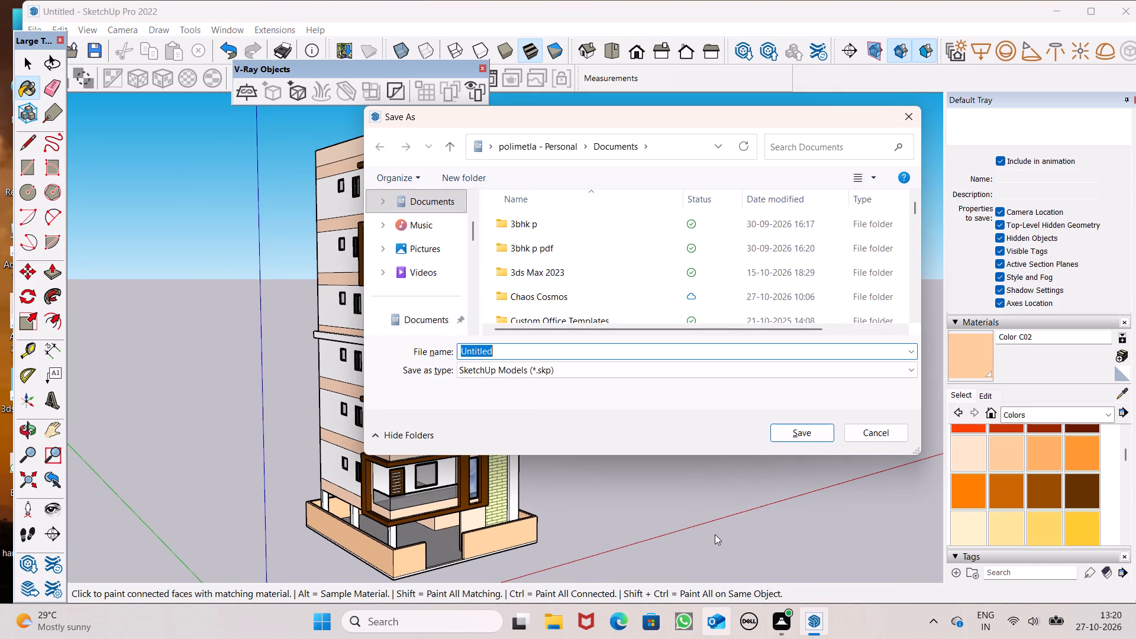
key(BackSpace)
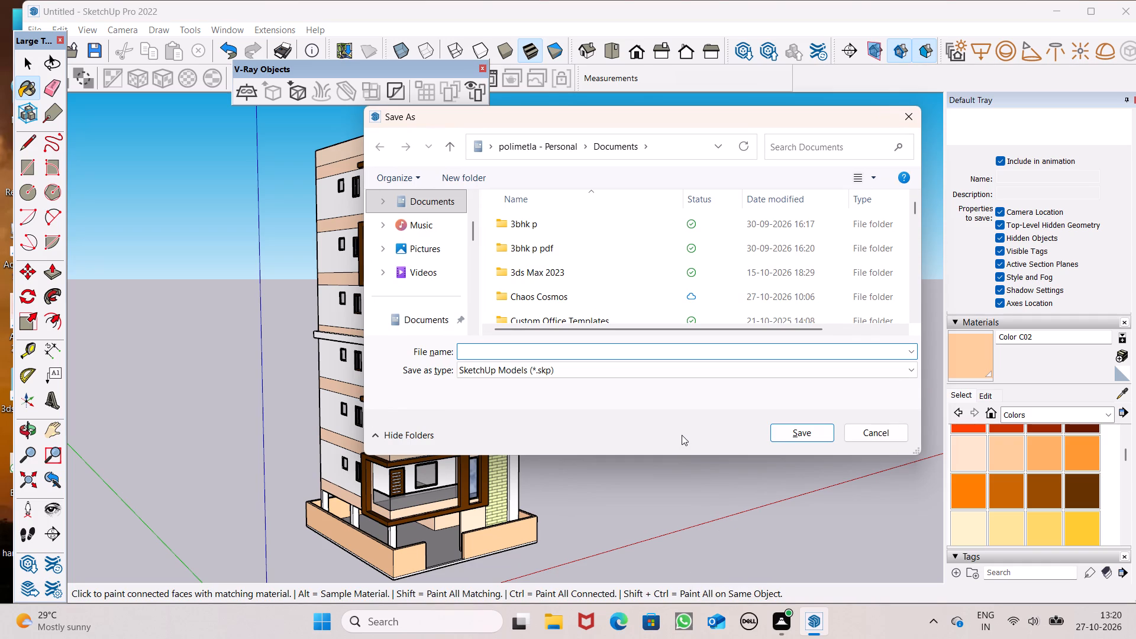
key(g)
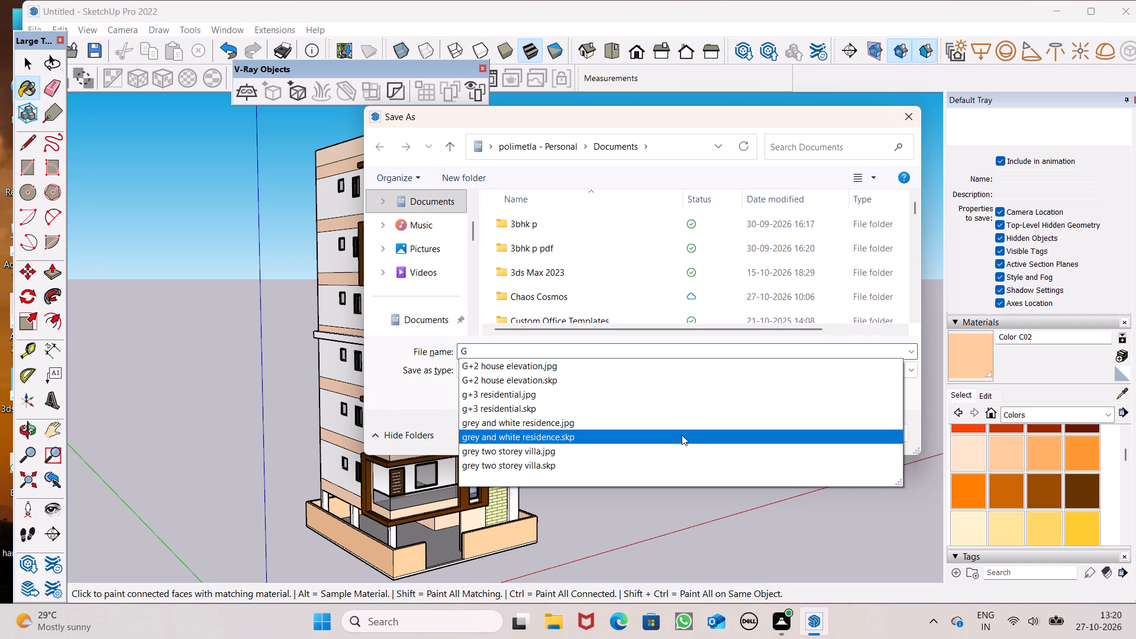
key(shift+plus)
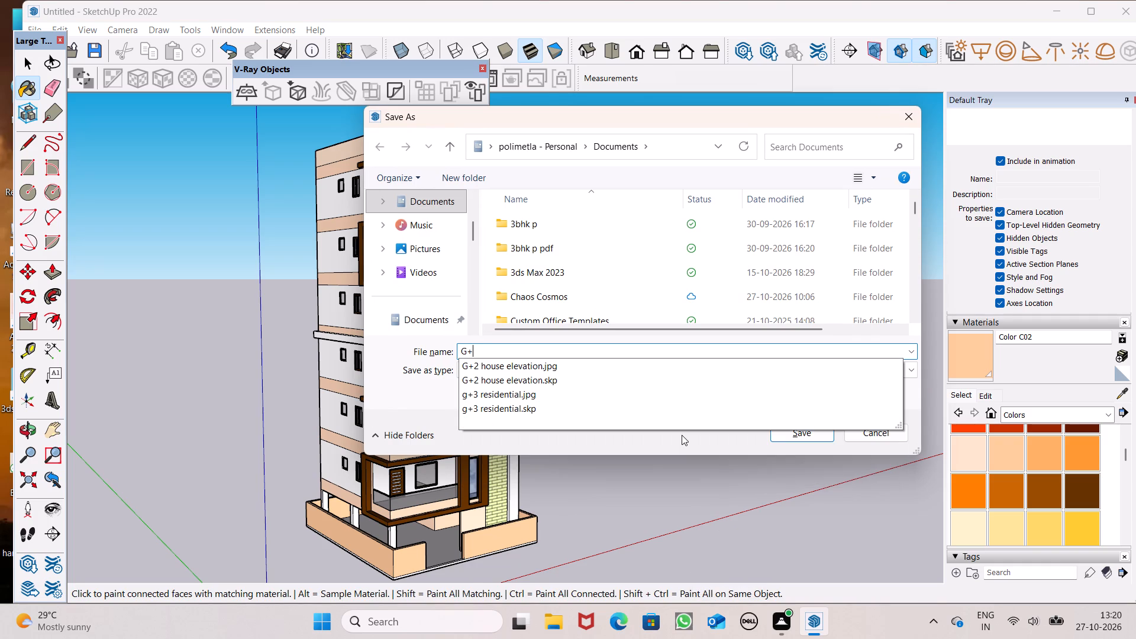
key(5)
key(space)
text(RES)
text(IDENTIAL)
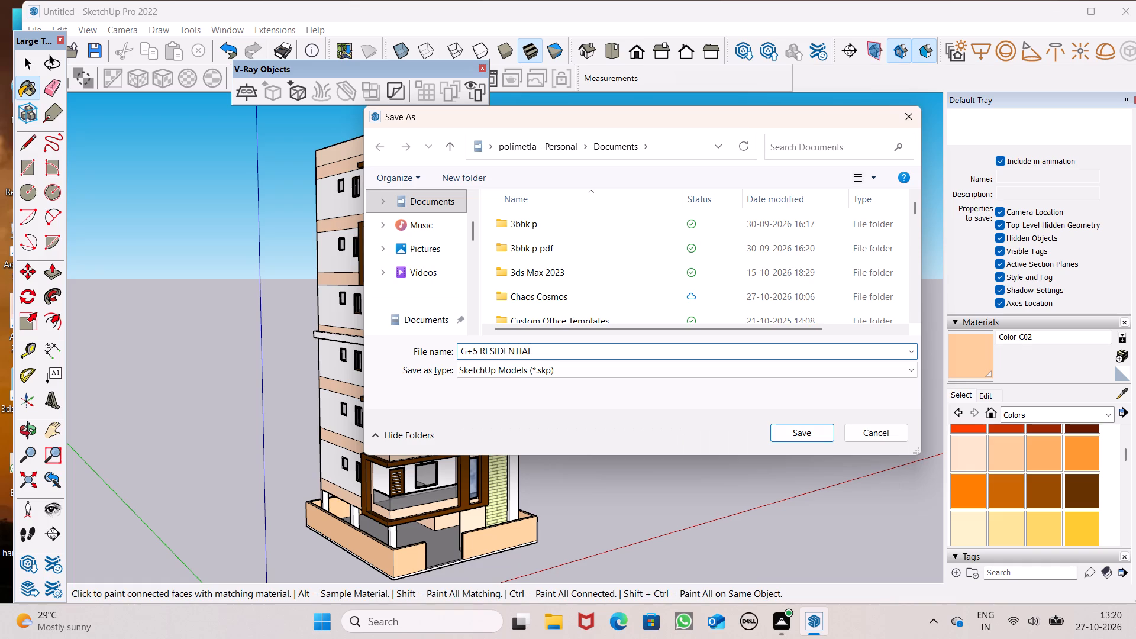
key(Return)
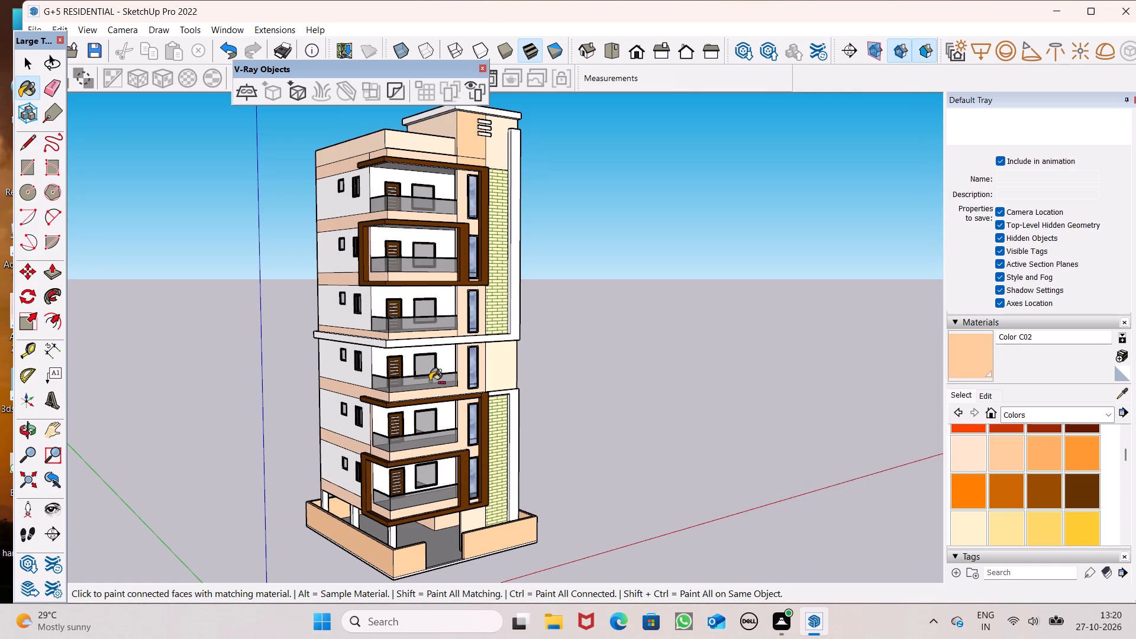
Export the current corner view of the building as a 2D JPEG image named G+5 RESIDENTIAL in Documents.
click(35, 25)
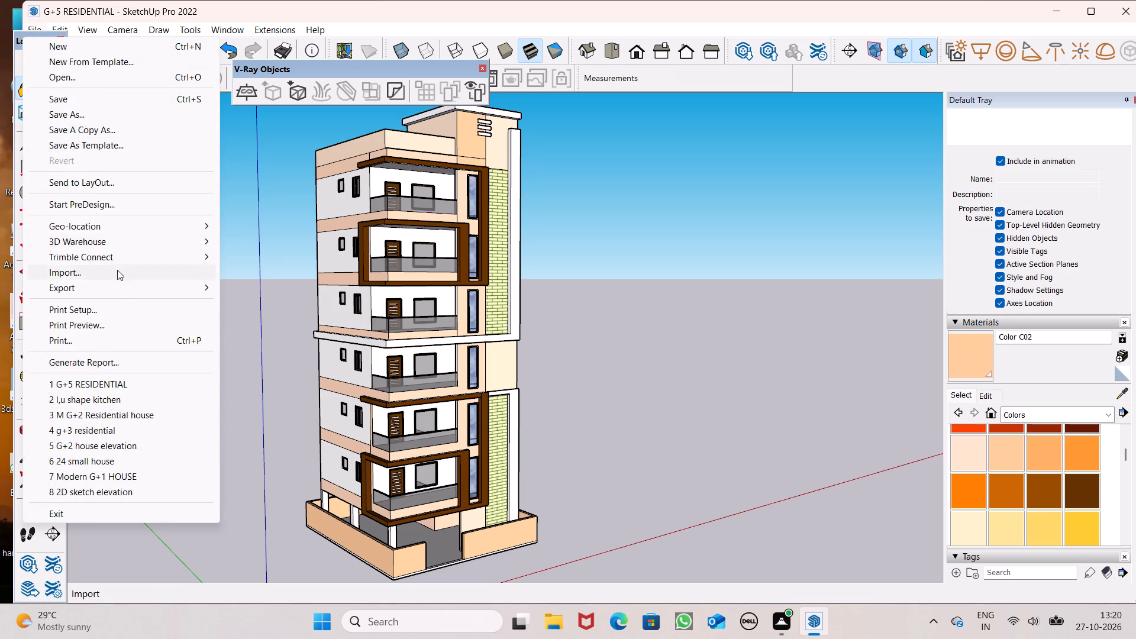
click(117, 291)
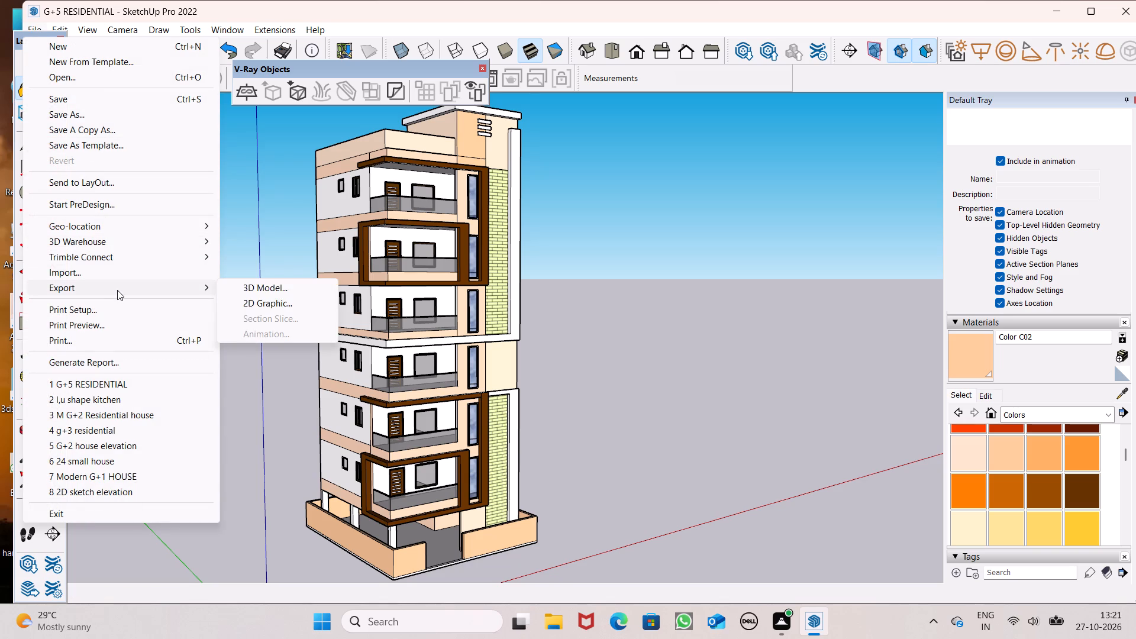
click(164, 287)
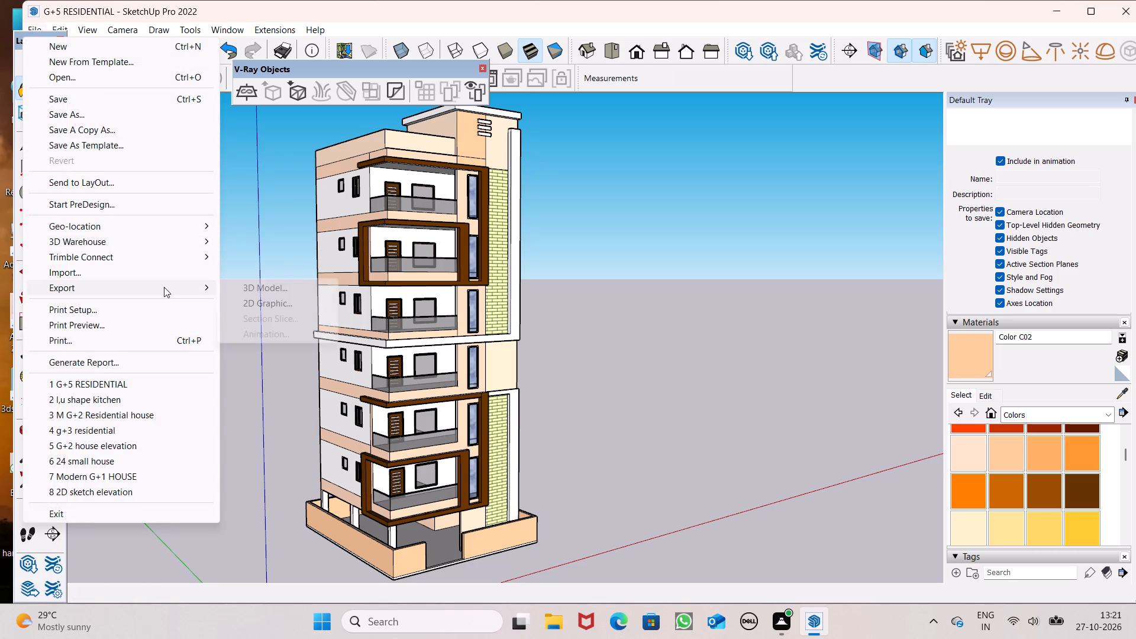
click(244, 299)
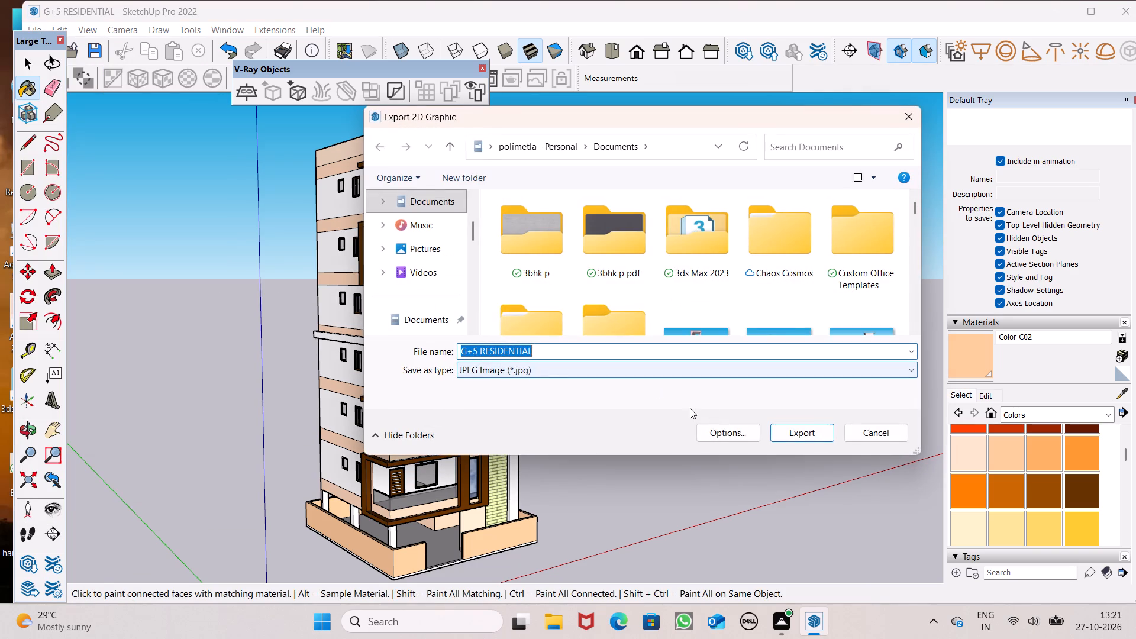
click(792, 435)
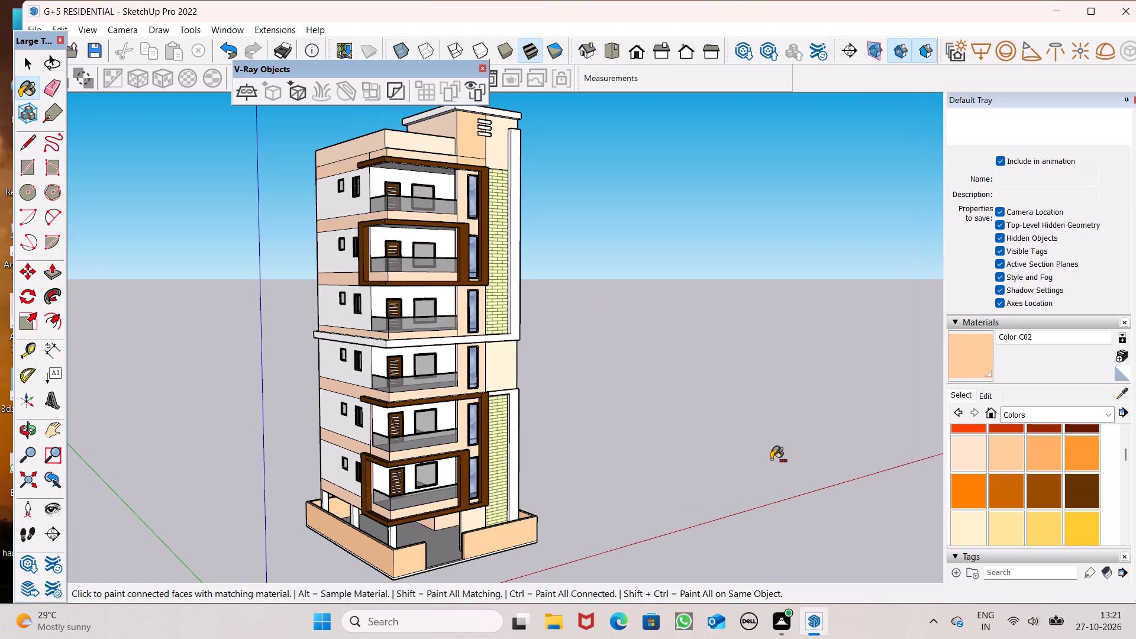